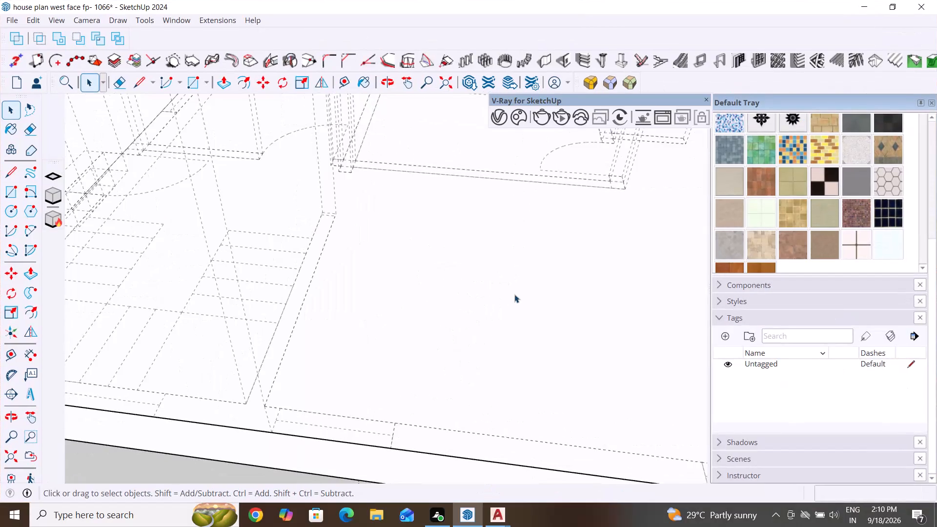
# Examine the long outer wall, its plinth and the window outlines showing through from the floor plan.
pyautogui.scroll(-2, 514, 294)
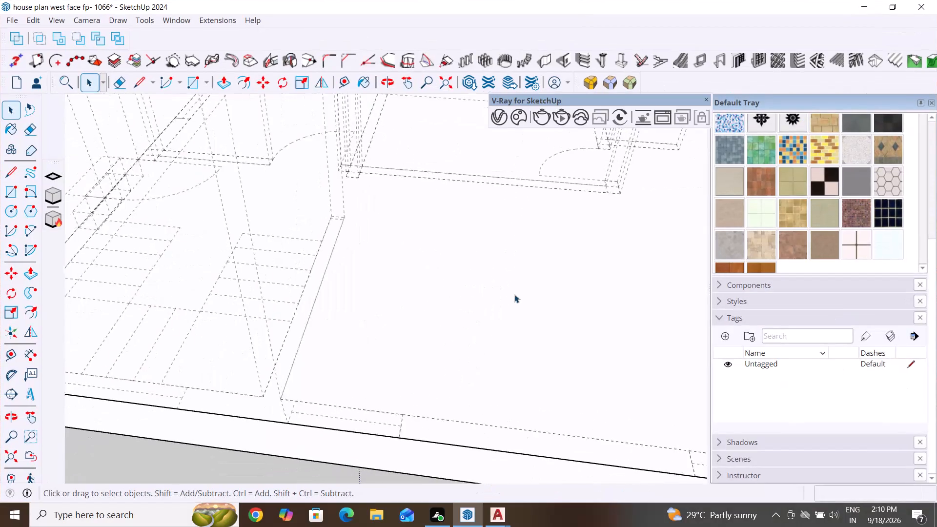
pyautogui.scroll(-2, 514, 294)
pyautogui.scroll(-5, 563, 290)
pyautogui.scroll(-4, 335, 385)
pyautogui.moveTo(401, 378); pyautogui.dragTo(455, 363, button='middle')
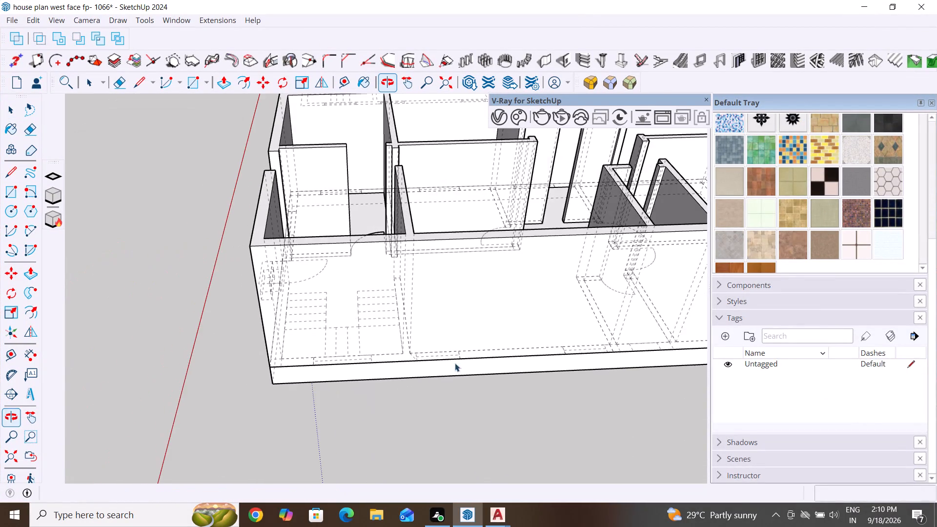
pyautogui.scroll(3, 340, 312)
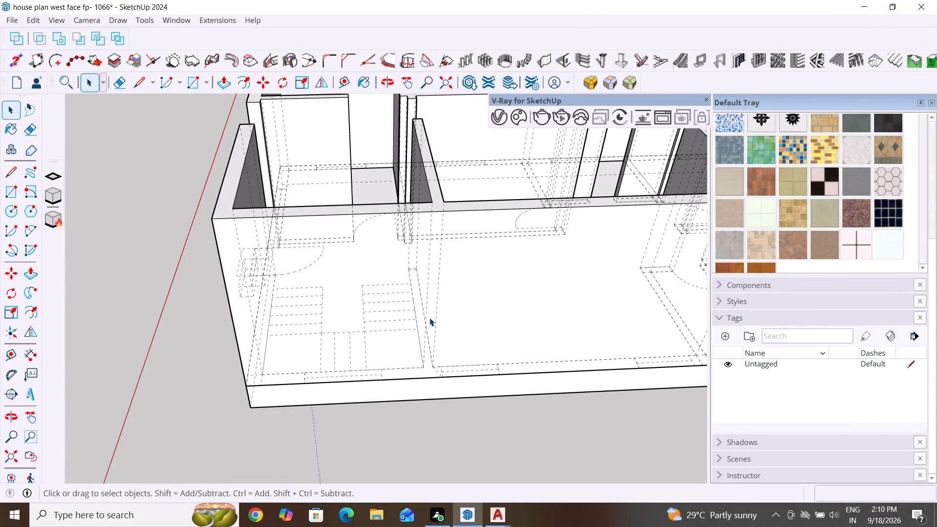
pyautogui.moveTo(387, 391); pyautogui.dragTo(335, 388, button='middle')
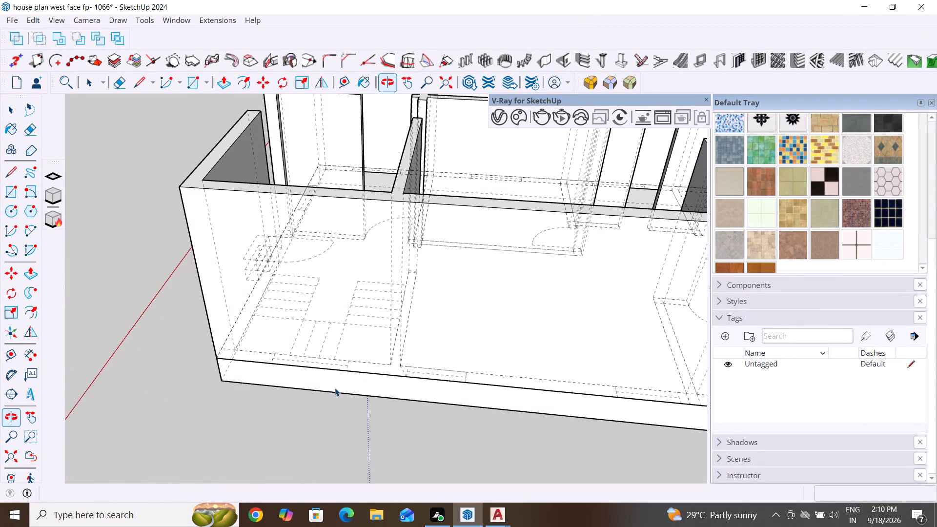
pyautogui.scroll(-5, 281, 356)
pyautogui.scroll(2, 451, 395)
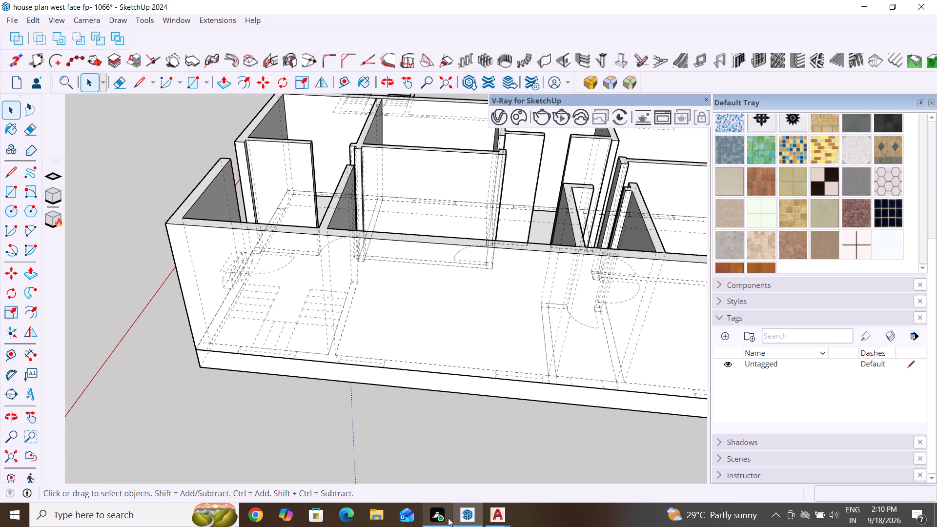
# Switch to the FLOOR PLAN LAY OUT drawing in AutoCAD and measure the height of a window in Section AA.
pyautogui.click(504, 520)
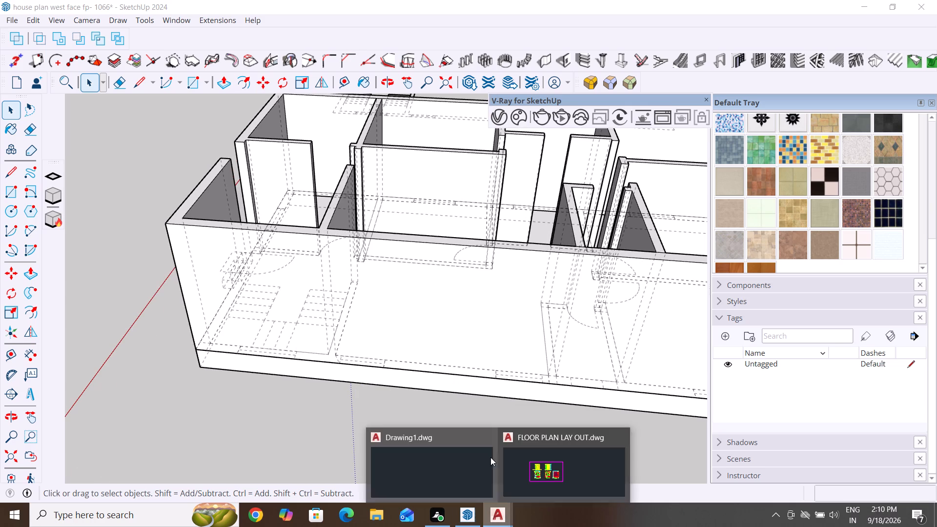
pyautogui.click(586, 464)
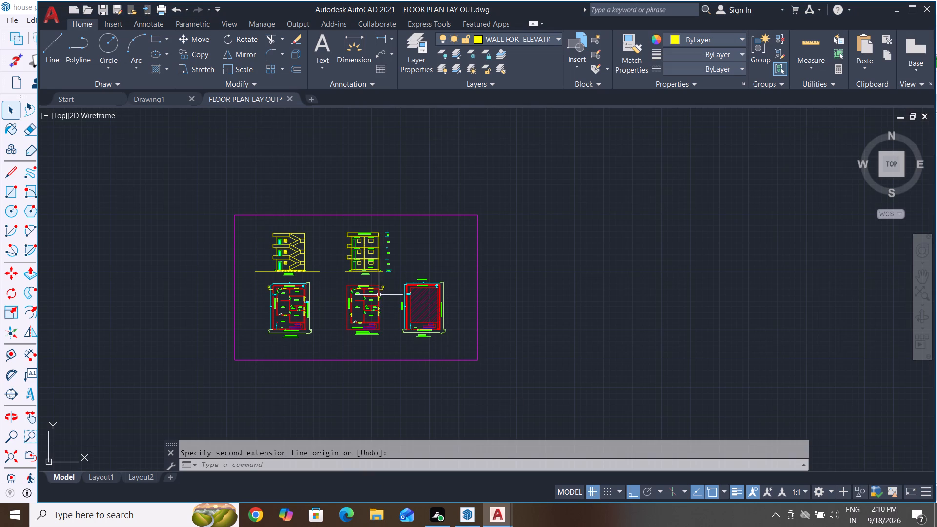
pyautogui.scroll(5, 363, 275)
pyautogui.moveTo(440, 297); pyautogui.dragTo(446, 340, button='middle')
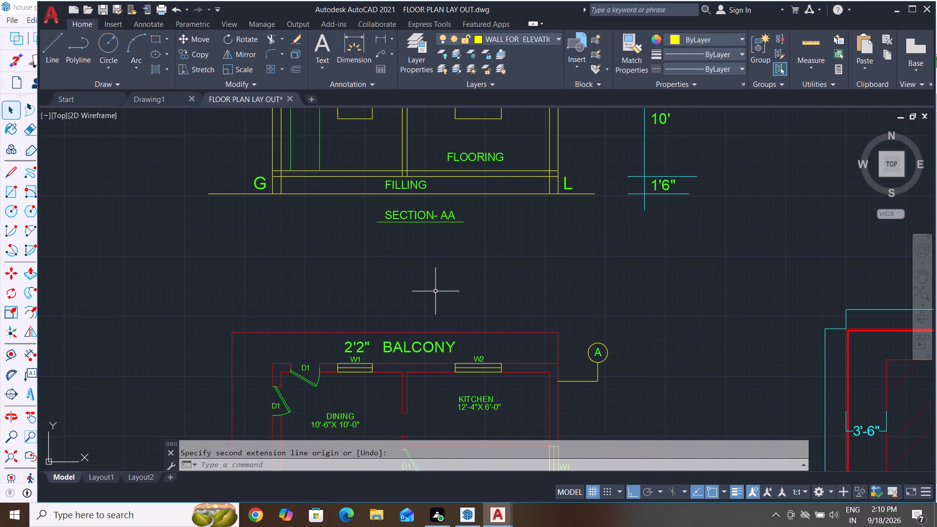
pyautogui.moveTo(446, 340); pyautogui.dragTo(446, 341, button='middle')
pyautogui.scroll(-2, 387, 387)
pyautogui.scroll(4, 448, 288)
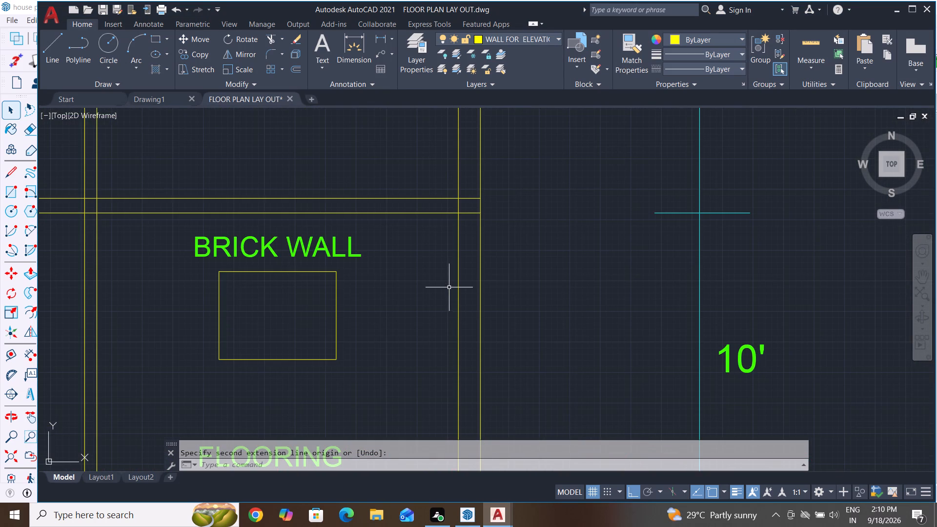
pyautogui.click(384, 41)
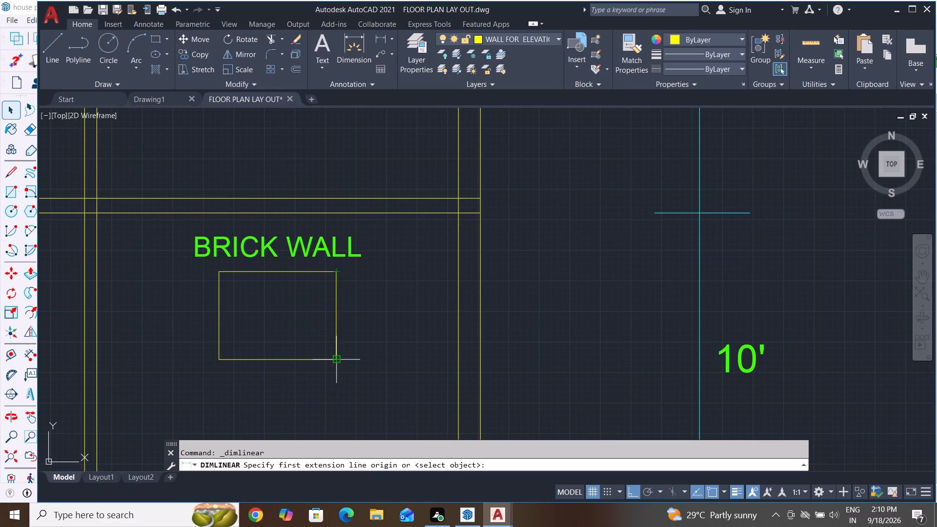
pyautogui.click(333, 361)
pyautogui.click(338, 270)
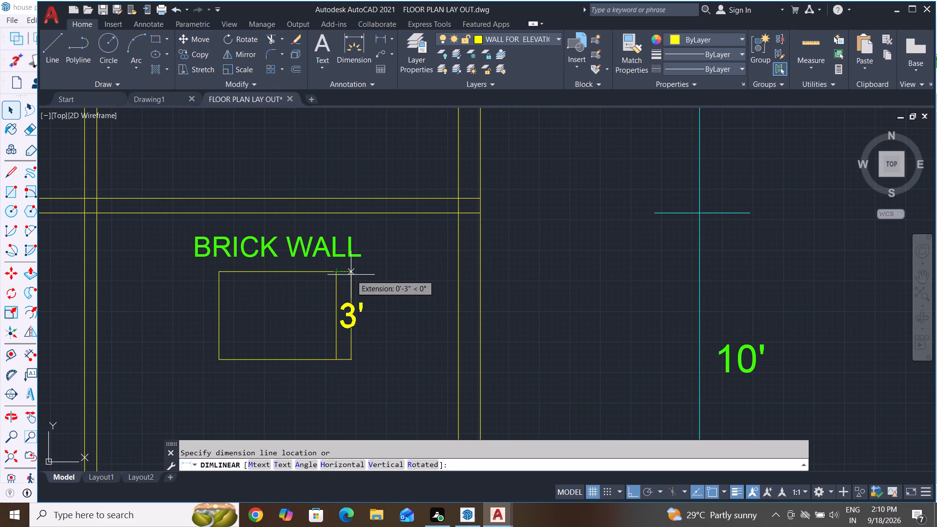
pyautogui.press('Escape')
pyautogui.press('Escape')
pyautogui.press('Escape')
pyautogui.scroll(-5, 375, 312)
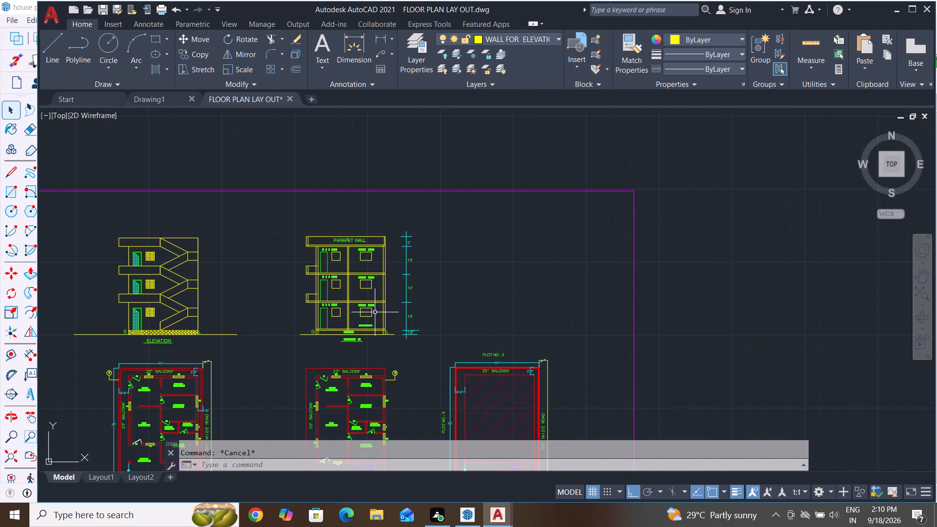
pyautogui.scroll(-4, 375, 312)
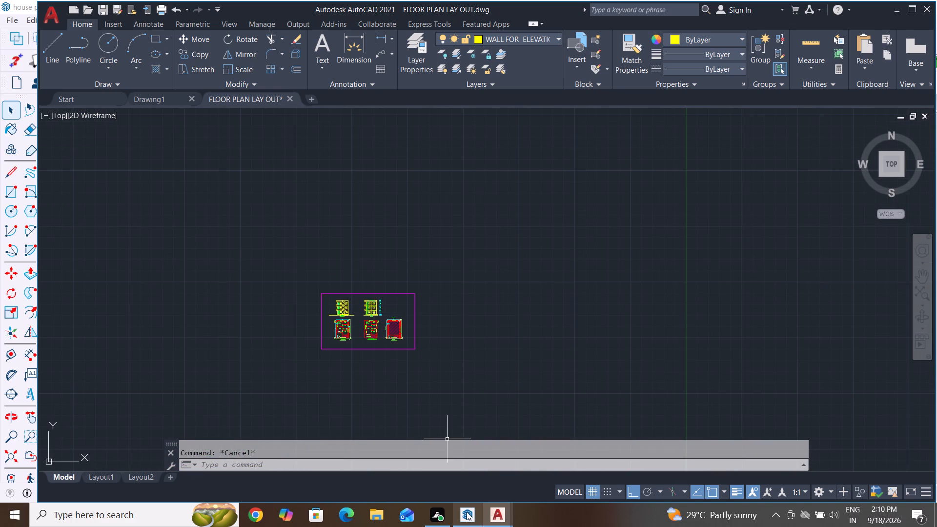
# Back in SketchUp, hide the back edges and place a horizontal guide on the long outer wall, 7' above the plinth's top edge.
pyautogui.click(466, 513)
pyautogui.moveTo(350, 416); pyautogui.dragTo(390, 359, button='middle')
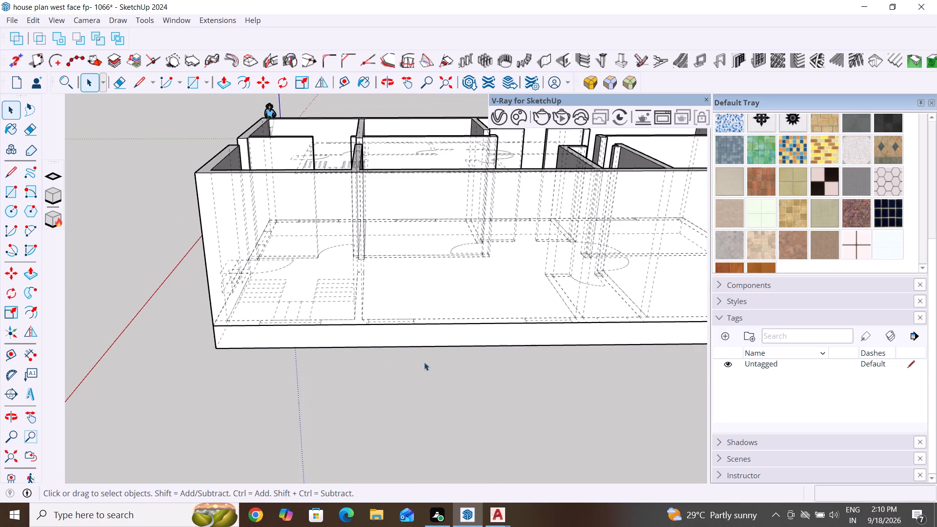
pyautogui.scroll(-2, 434, 364)
pyautogui.moveTo(390, 386); pyautogui.dragTo(407, 348, button='middle')
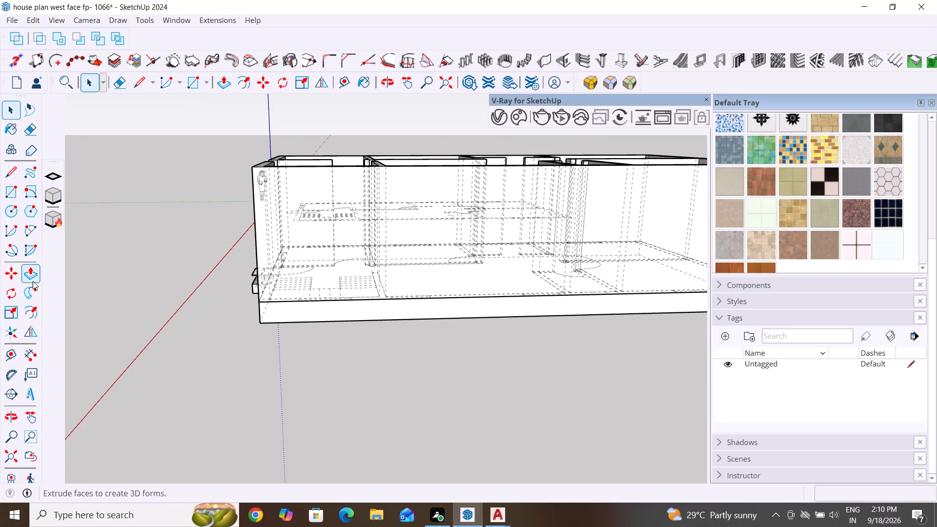
pyautogui.click(13, 355)
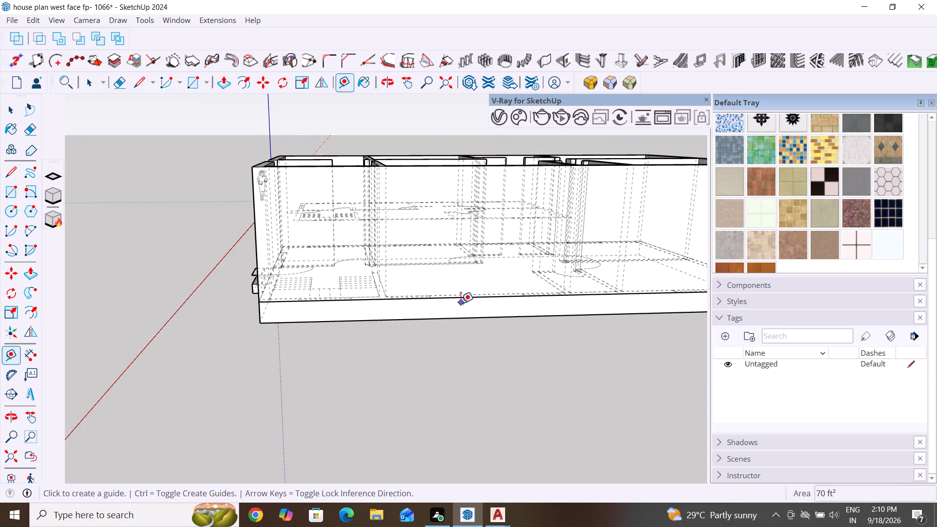
pyautogui.click(461, 297)
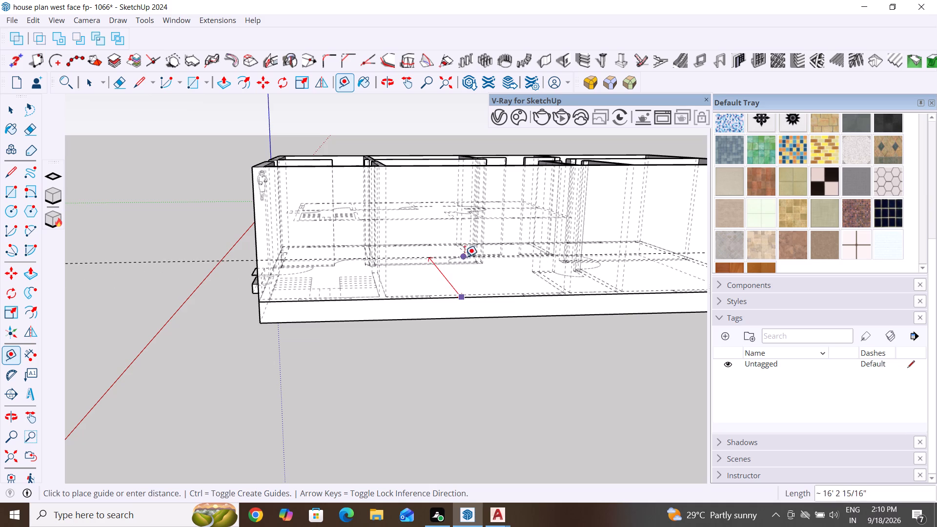
pyautogui.moveTo(465, 257); pyautogui.dragTo(523, 289, button='middle')
pyautogui.scroll(-4, 523, 289)
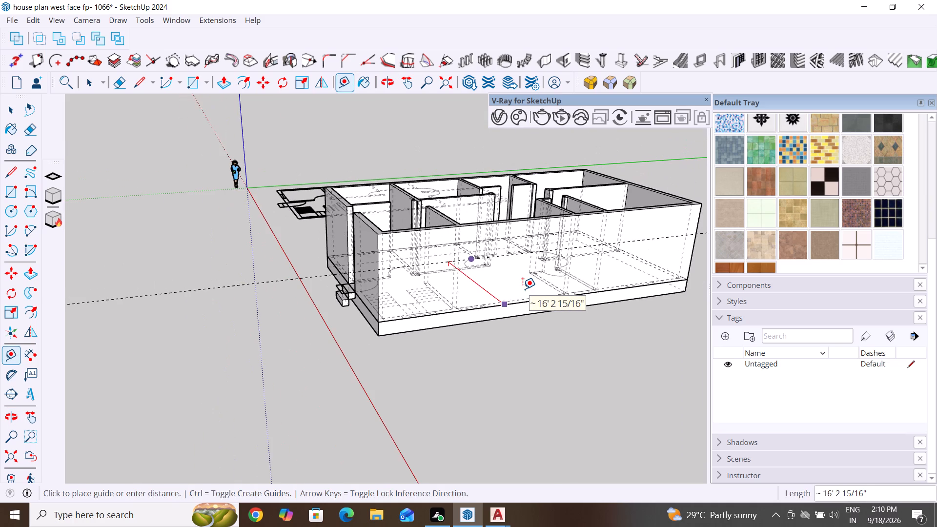
pyautogui.scroll(-4, 450, 276)
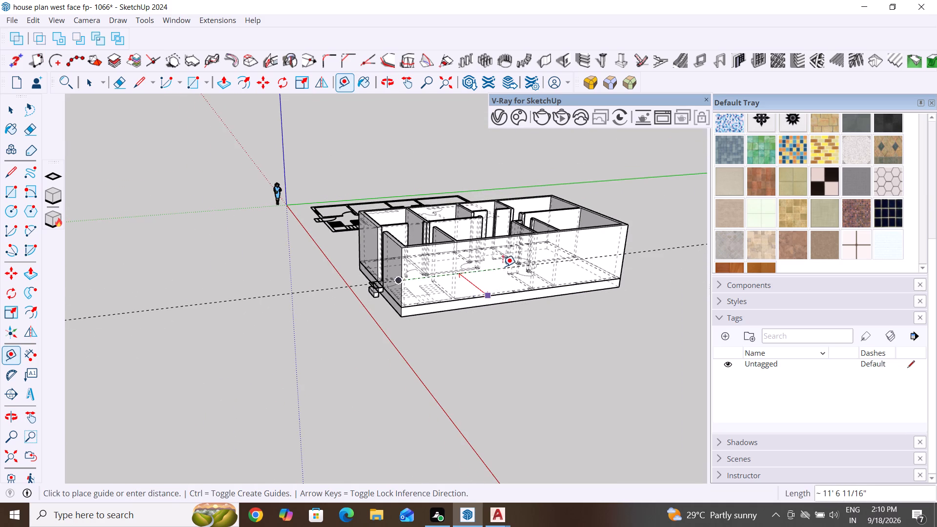
pyautogui.moveTo(470, 275); pyautogui.dragTo(581, 286, button='middle')
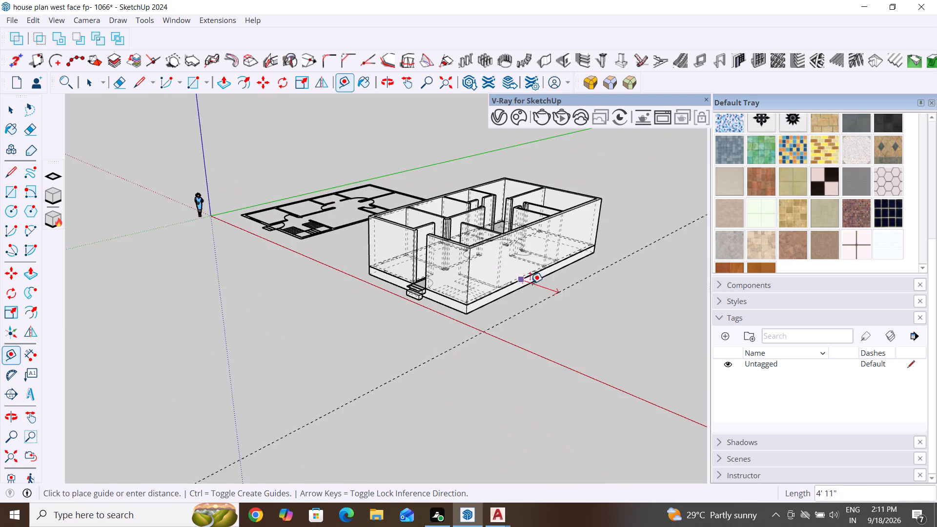
pyautogui.scroll(2, 522, 282)
pyautogui.moveTo(522, 282); pyautogui.dragTo(551, 293, button='middle')
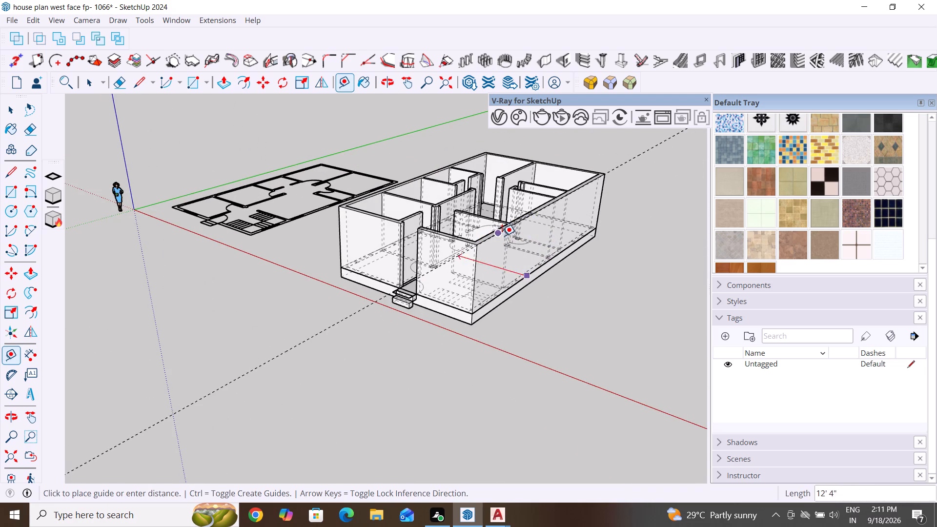
pyautogui.moveTo(527, 249); pyautogui.dragTo(618, 314, button='middle')
pyautogui.scroll(4, 527, 284)
pyautogui.moveTo(526, 269); pyautogui.dragTo(468, 199, button='middle')
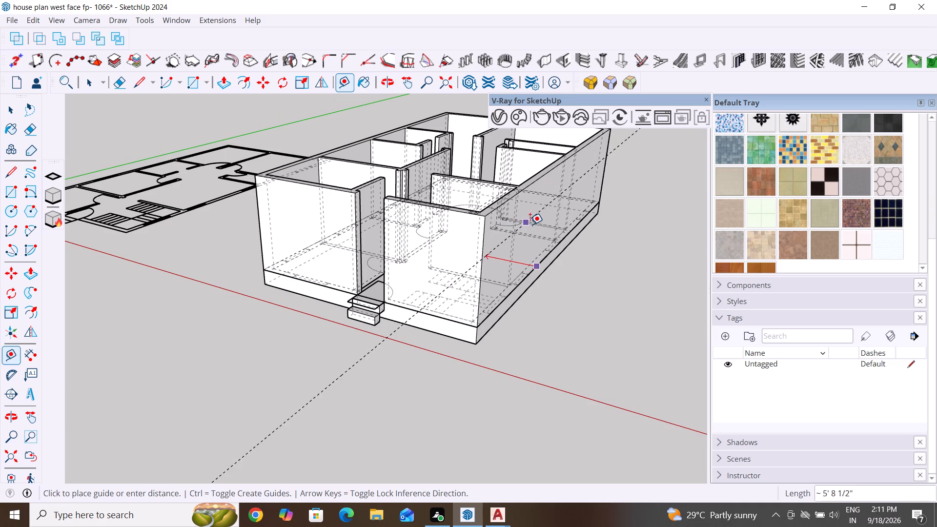
pyautogui.press('k')
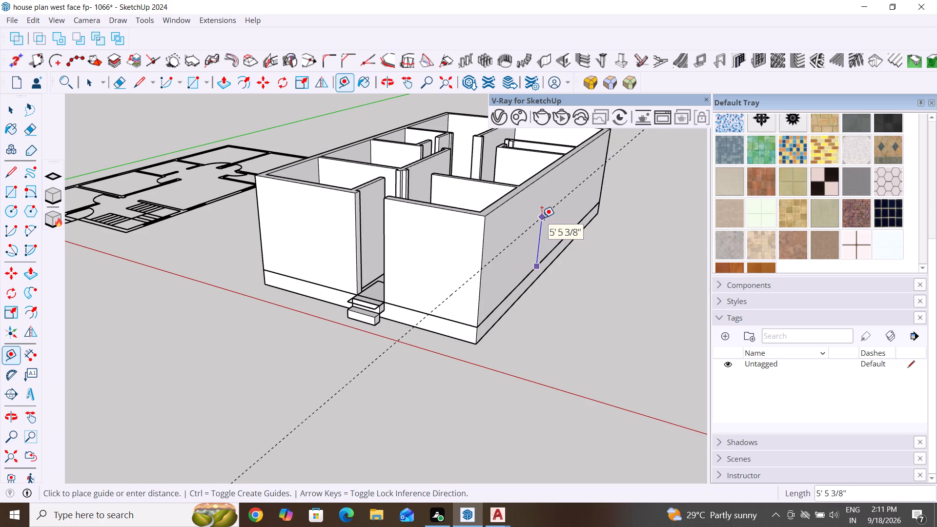
pyautogui.write("7'")
pyautogui.press('Return')
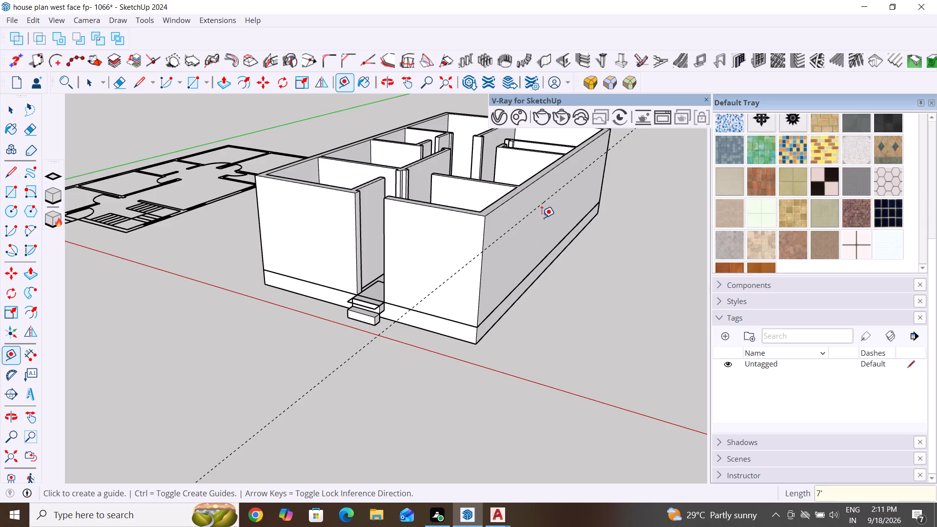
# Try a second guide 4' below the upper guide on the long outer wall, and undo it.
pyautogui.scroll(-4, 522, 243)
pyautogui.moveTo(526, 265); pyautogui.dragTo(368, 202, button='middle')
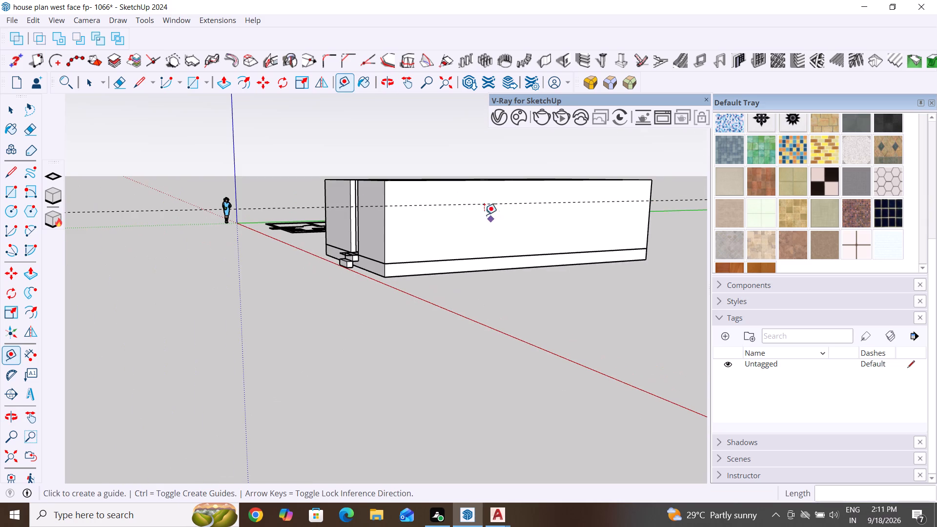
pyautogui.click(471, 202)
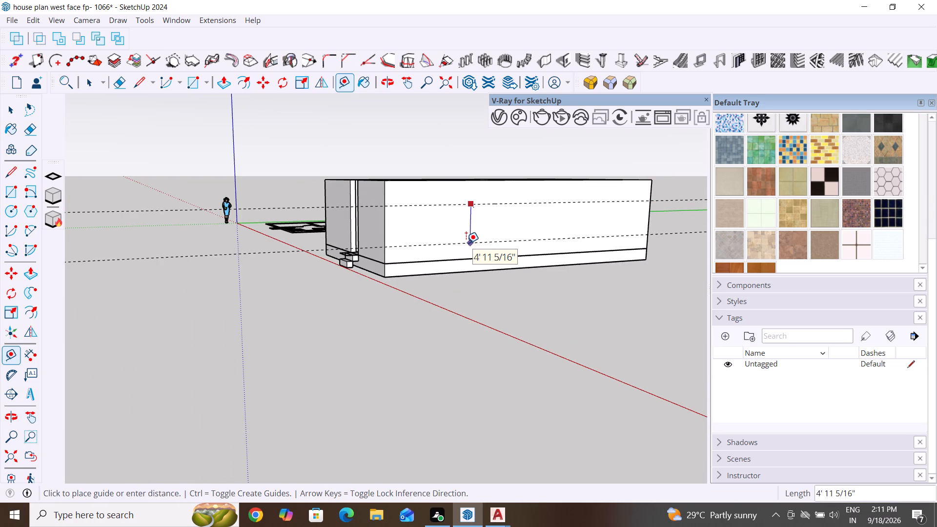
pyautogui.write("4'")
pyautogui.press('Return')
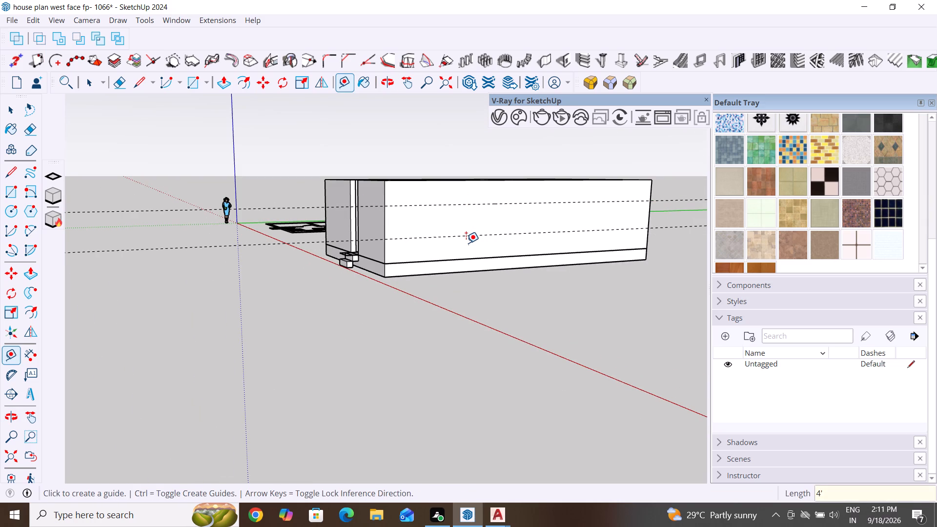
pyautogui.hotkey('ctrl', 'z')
# Place a horizontal guide 3' below the upper guide on the long outer wall.
pyautogui.moveTo(482, 285); pyautogui.dragTo(550, 360, button='middle')
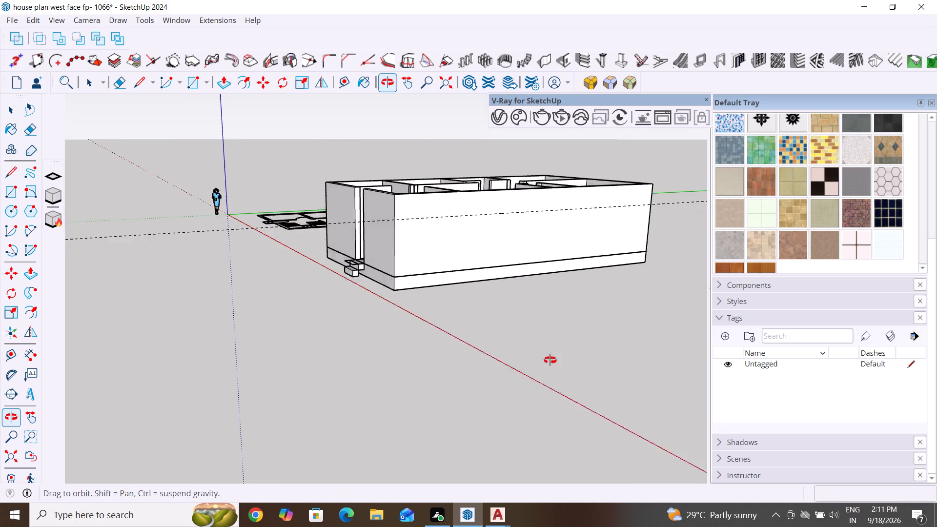
pyautogui.moveTo(550, 360); pyautogui.dragTo(592, 382, button='middle')
pyautogui.click(549, 248)
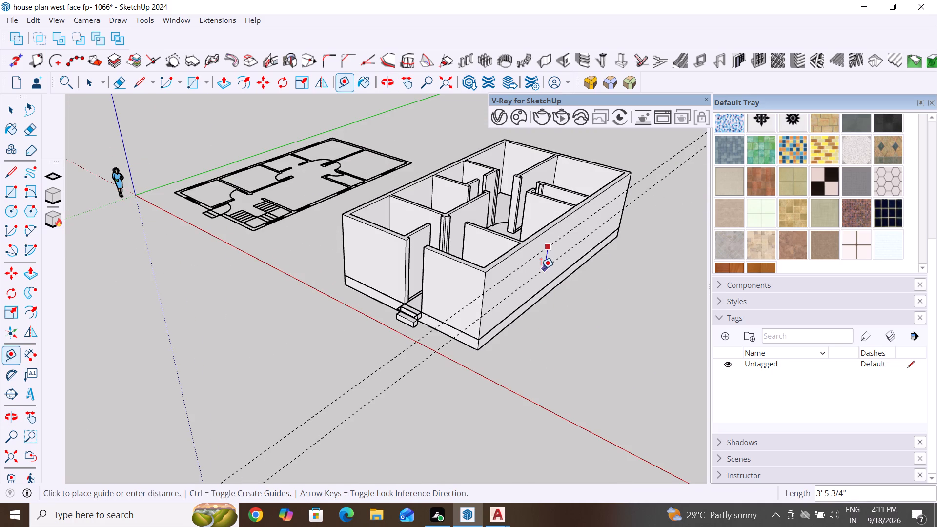
pyautogui.write("3'")
pyautogui.press('Return')
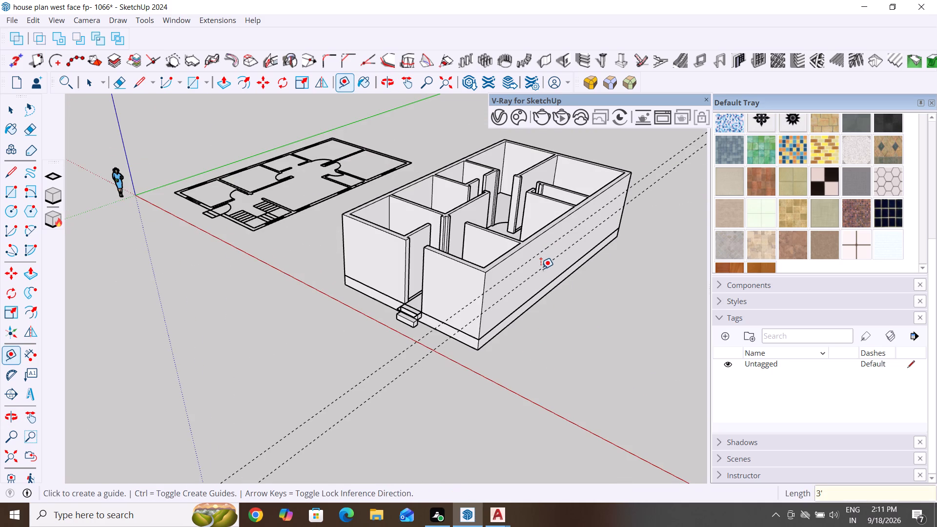
pyautogui.press('Escape')
pyautogui.press('Escape')
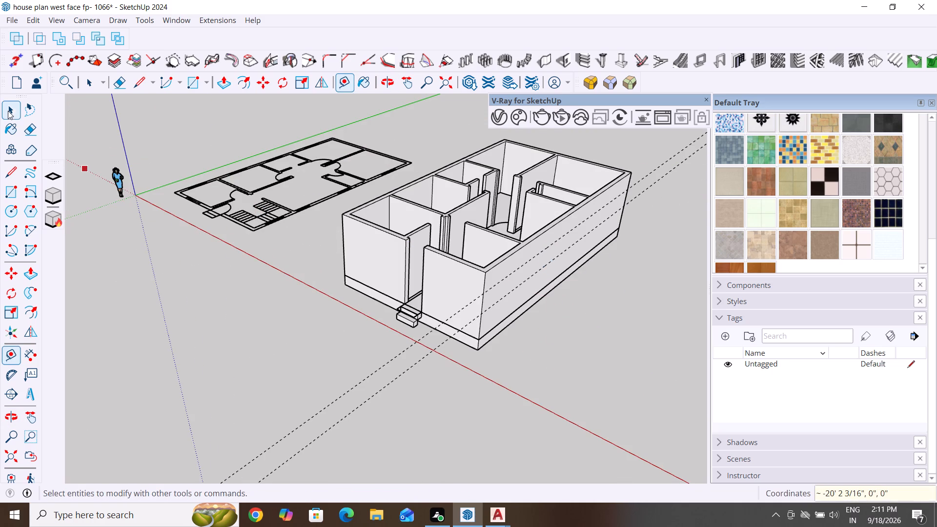
# Select the house walls group, show its hidden back edges, and open the group for editing.
pyautogui.click(12, 111)
pyautogui.scroll(-5, 254, 221)
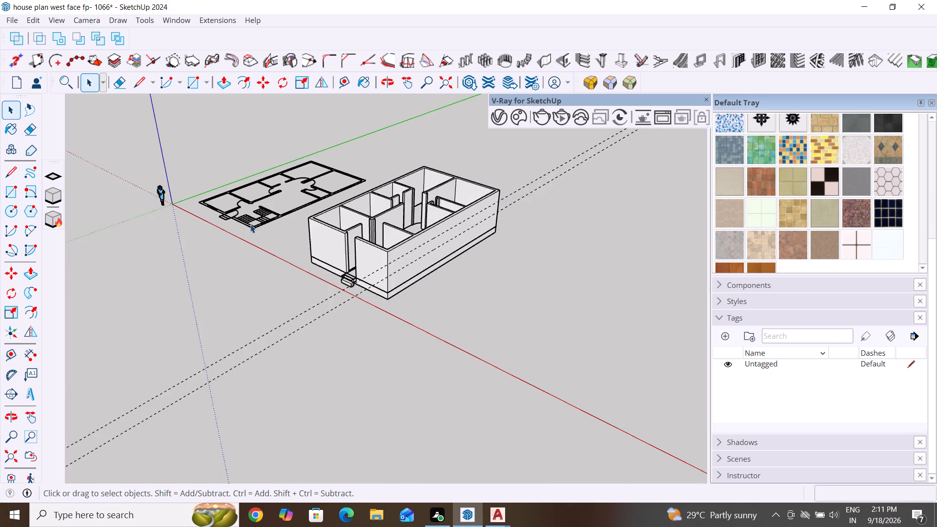
pyautogui.scroll(-4, 250, 224)
pyautogui.moveTo(331, 254); pyautogui.dragTo(306, 289, button='middle')
pyautogui.scroll(8, 403, 250)
pyautogui.click(386, 235)
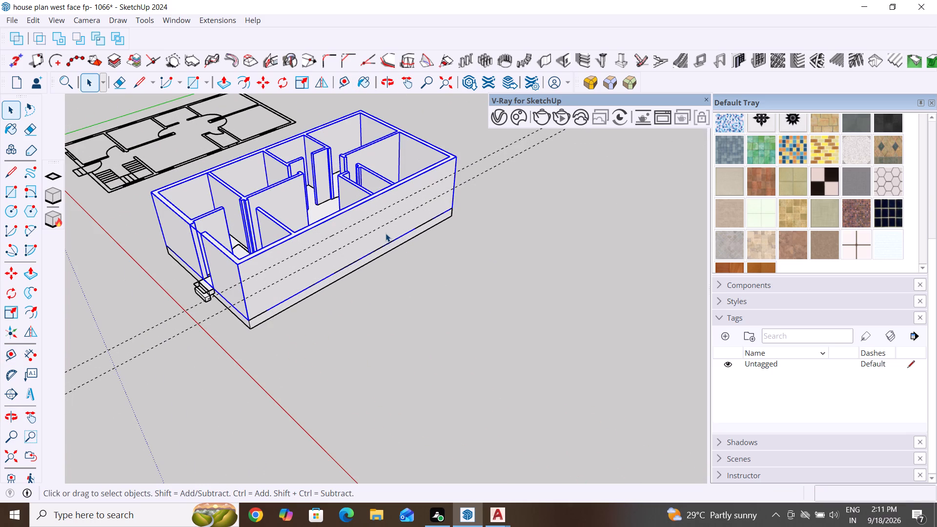
pyautogui.press('k')
pyautogui.press('Return')
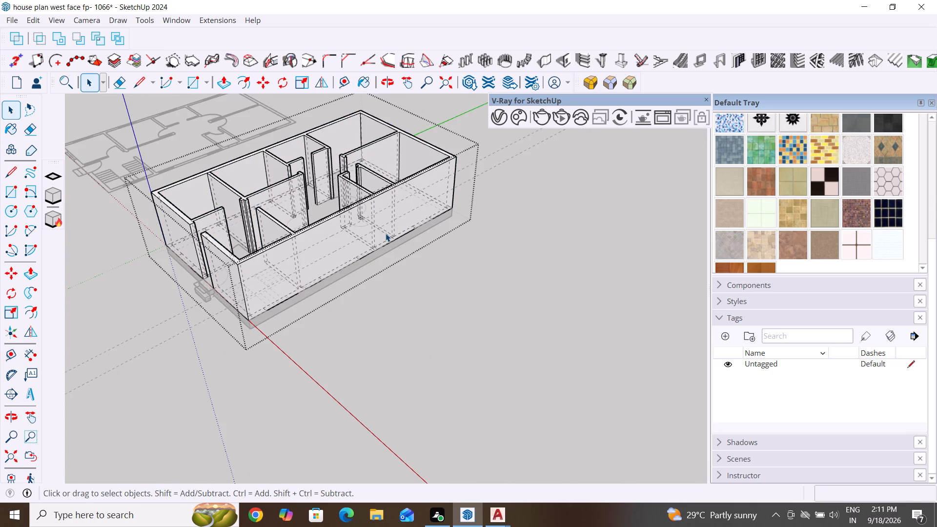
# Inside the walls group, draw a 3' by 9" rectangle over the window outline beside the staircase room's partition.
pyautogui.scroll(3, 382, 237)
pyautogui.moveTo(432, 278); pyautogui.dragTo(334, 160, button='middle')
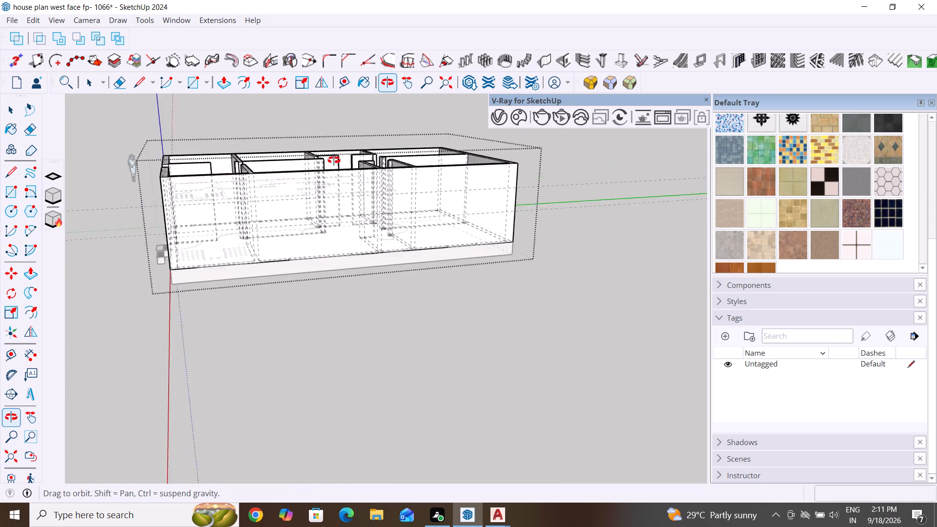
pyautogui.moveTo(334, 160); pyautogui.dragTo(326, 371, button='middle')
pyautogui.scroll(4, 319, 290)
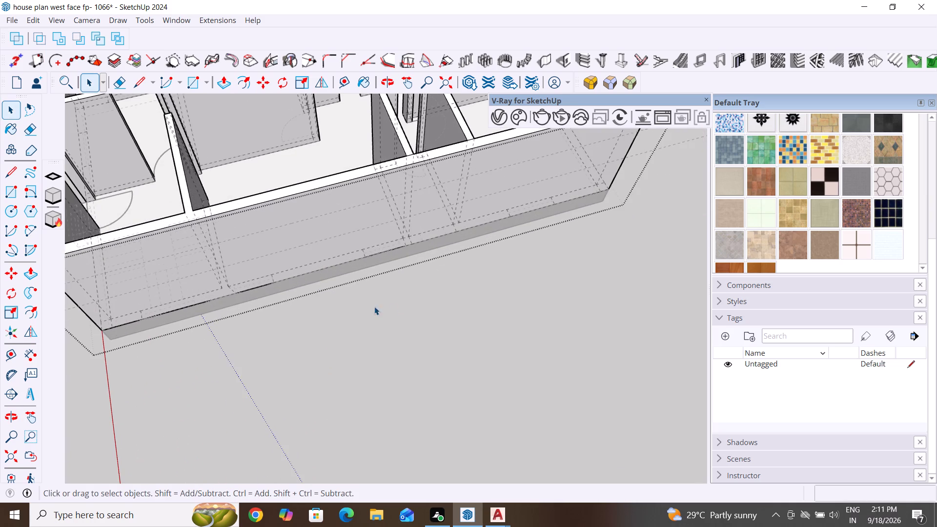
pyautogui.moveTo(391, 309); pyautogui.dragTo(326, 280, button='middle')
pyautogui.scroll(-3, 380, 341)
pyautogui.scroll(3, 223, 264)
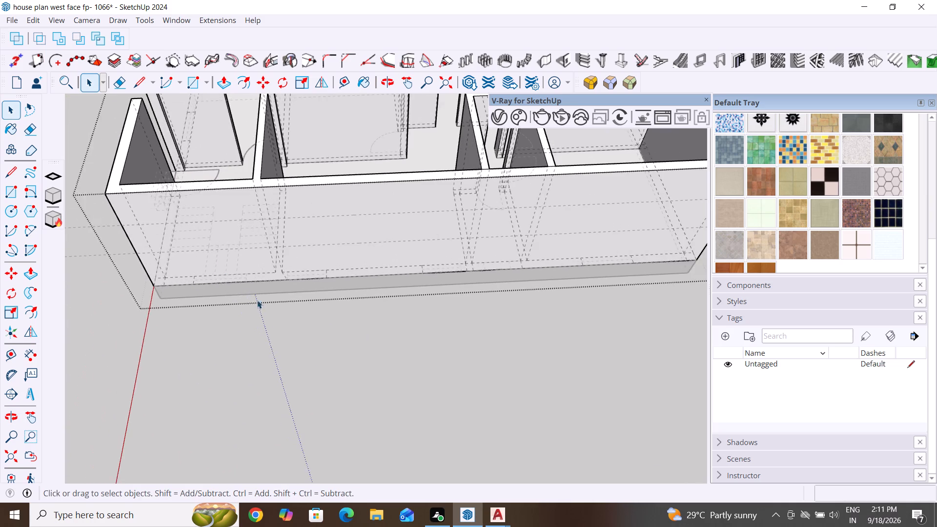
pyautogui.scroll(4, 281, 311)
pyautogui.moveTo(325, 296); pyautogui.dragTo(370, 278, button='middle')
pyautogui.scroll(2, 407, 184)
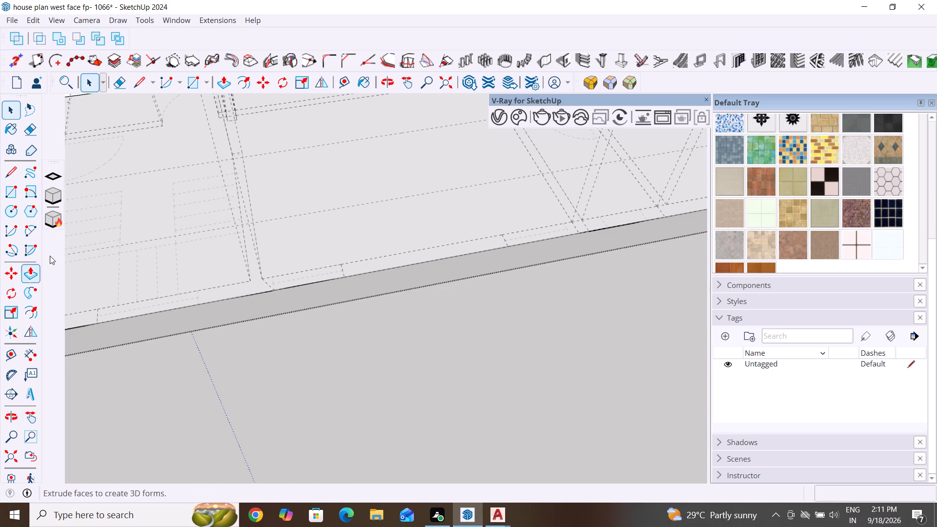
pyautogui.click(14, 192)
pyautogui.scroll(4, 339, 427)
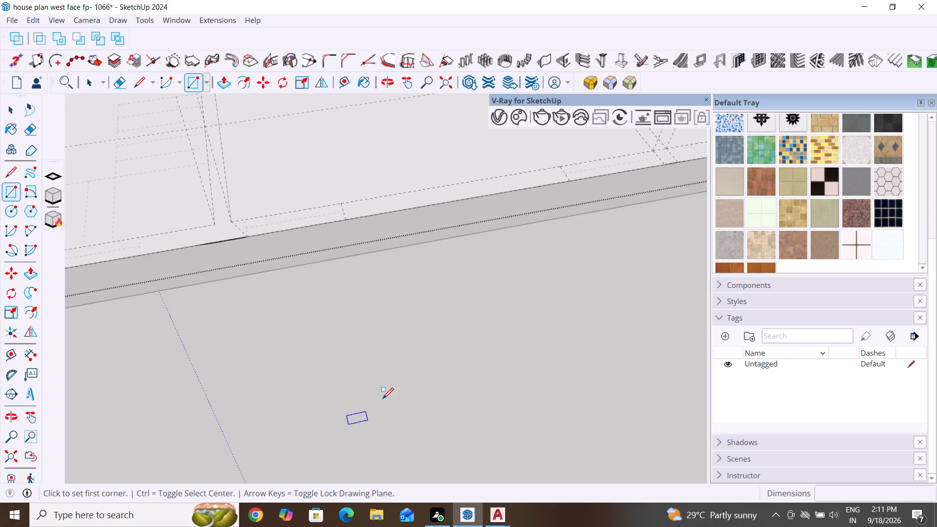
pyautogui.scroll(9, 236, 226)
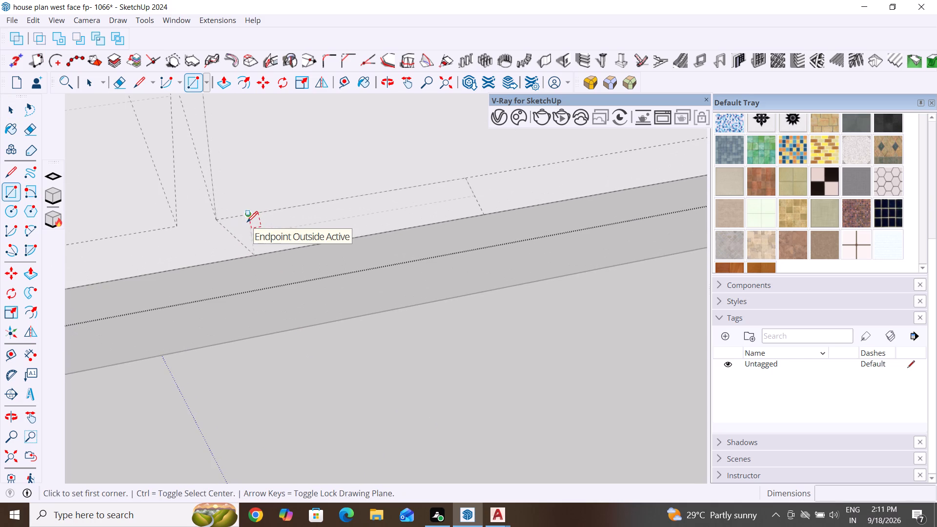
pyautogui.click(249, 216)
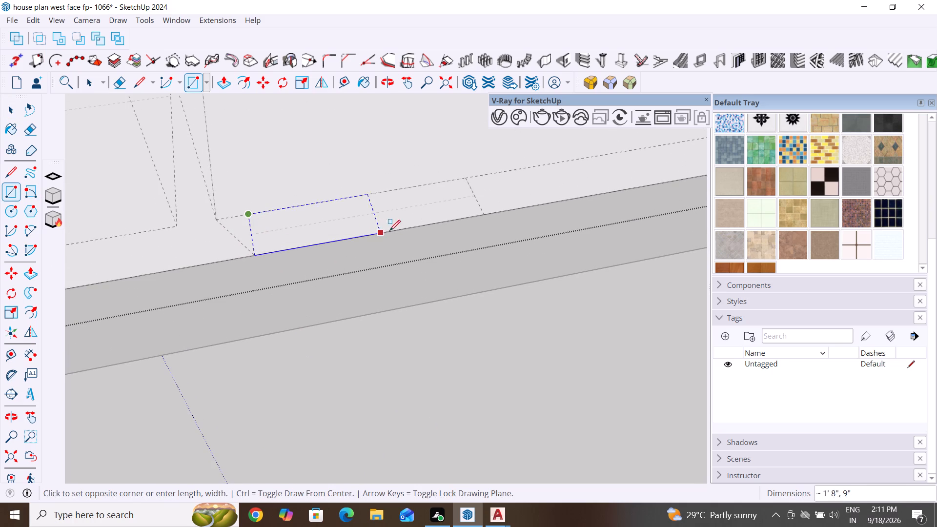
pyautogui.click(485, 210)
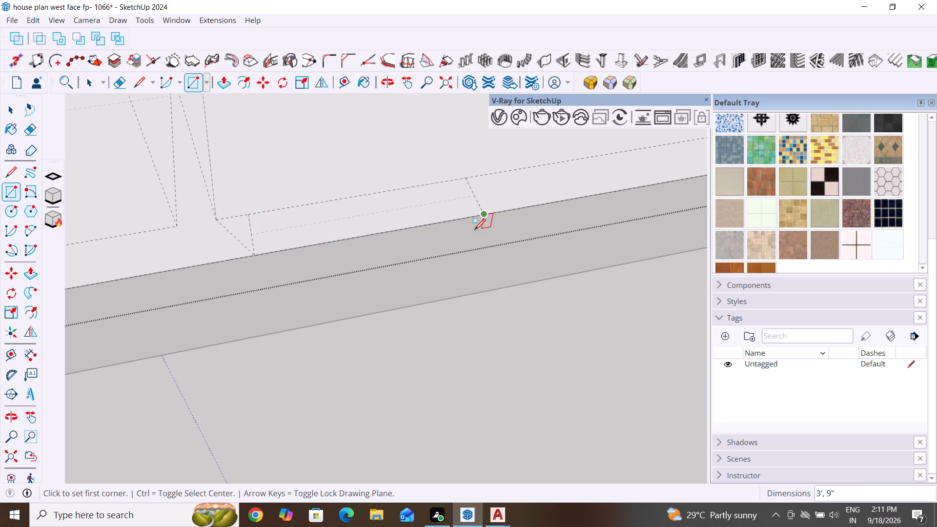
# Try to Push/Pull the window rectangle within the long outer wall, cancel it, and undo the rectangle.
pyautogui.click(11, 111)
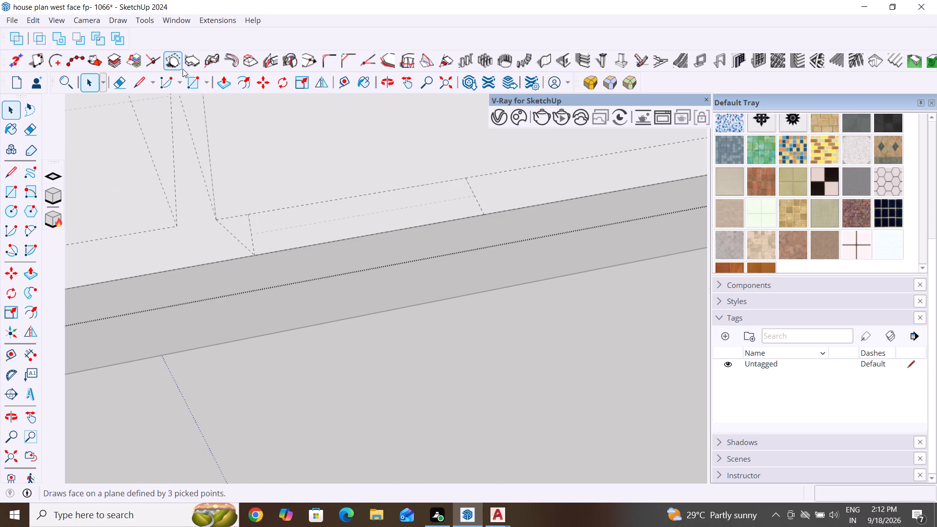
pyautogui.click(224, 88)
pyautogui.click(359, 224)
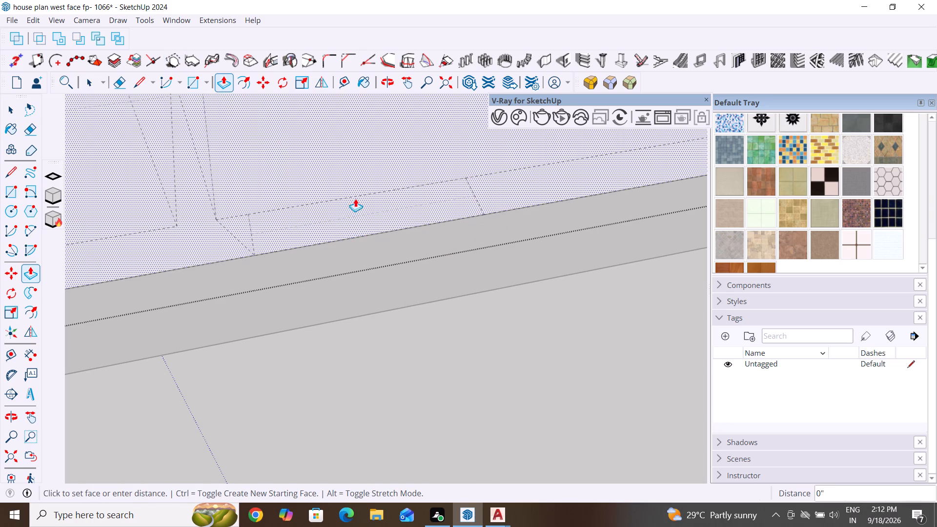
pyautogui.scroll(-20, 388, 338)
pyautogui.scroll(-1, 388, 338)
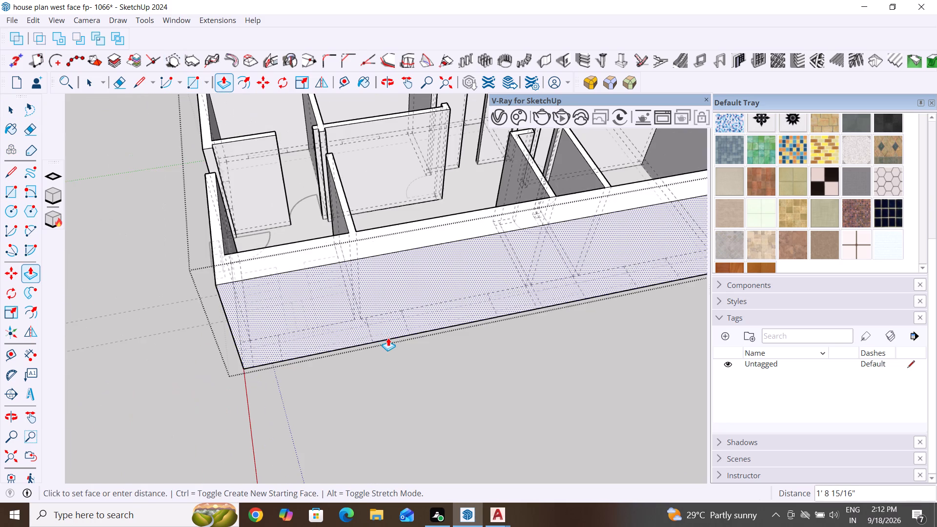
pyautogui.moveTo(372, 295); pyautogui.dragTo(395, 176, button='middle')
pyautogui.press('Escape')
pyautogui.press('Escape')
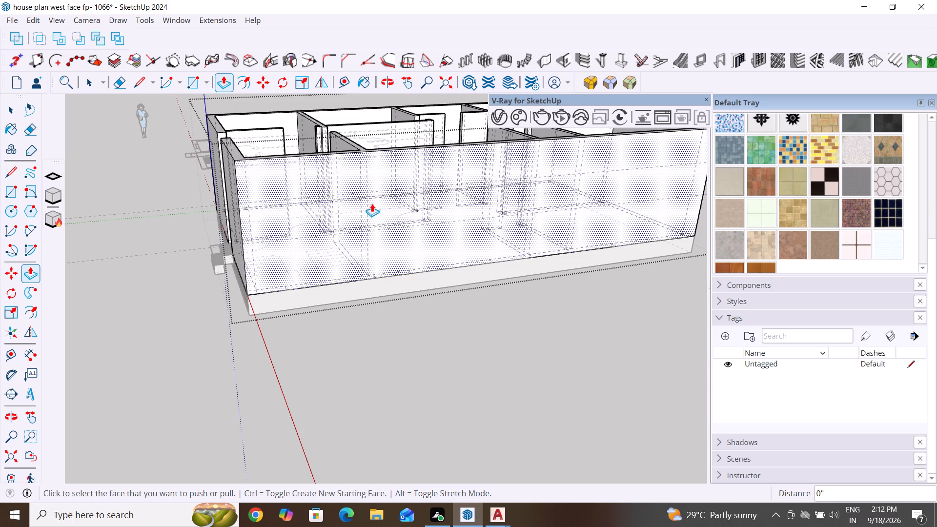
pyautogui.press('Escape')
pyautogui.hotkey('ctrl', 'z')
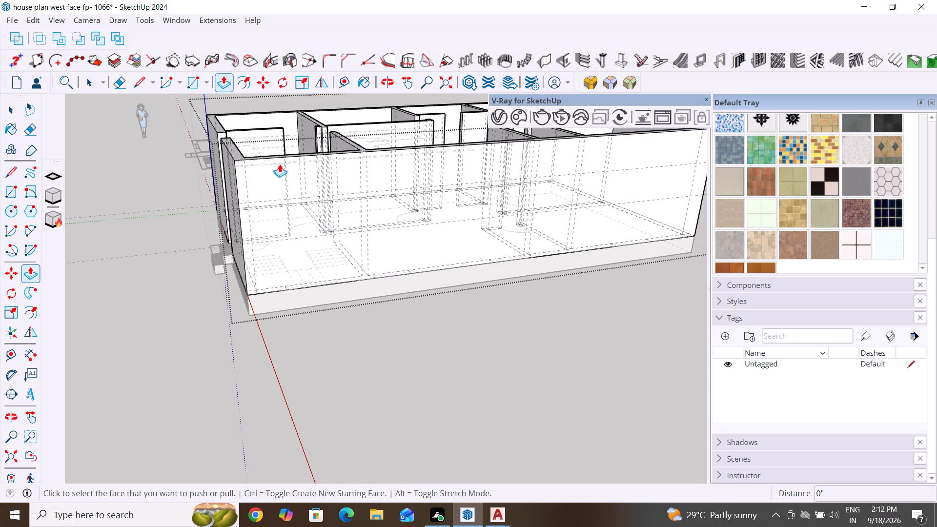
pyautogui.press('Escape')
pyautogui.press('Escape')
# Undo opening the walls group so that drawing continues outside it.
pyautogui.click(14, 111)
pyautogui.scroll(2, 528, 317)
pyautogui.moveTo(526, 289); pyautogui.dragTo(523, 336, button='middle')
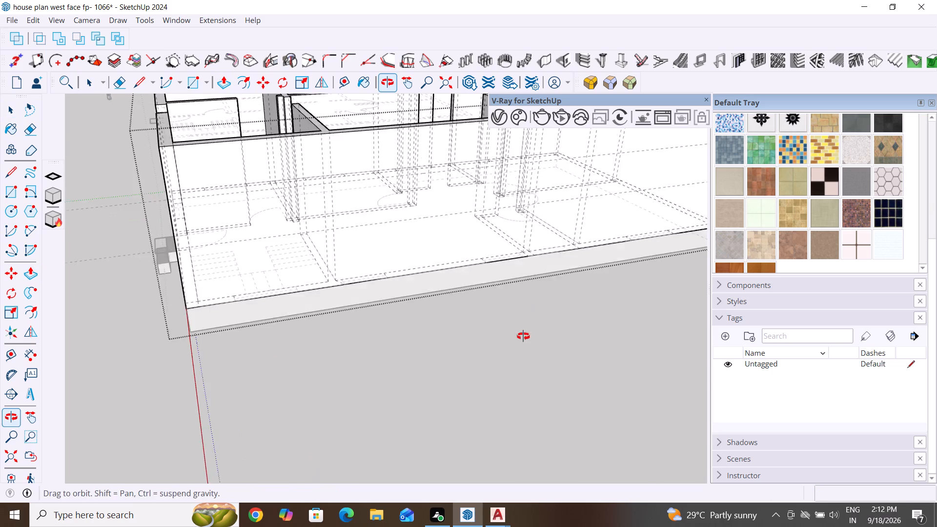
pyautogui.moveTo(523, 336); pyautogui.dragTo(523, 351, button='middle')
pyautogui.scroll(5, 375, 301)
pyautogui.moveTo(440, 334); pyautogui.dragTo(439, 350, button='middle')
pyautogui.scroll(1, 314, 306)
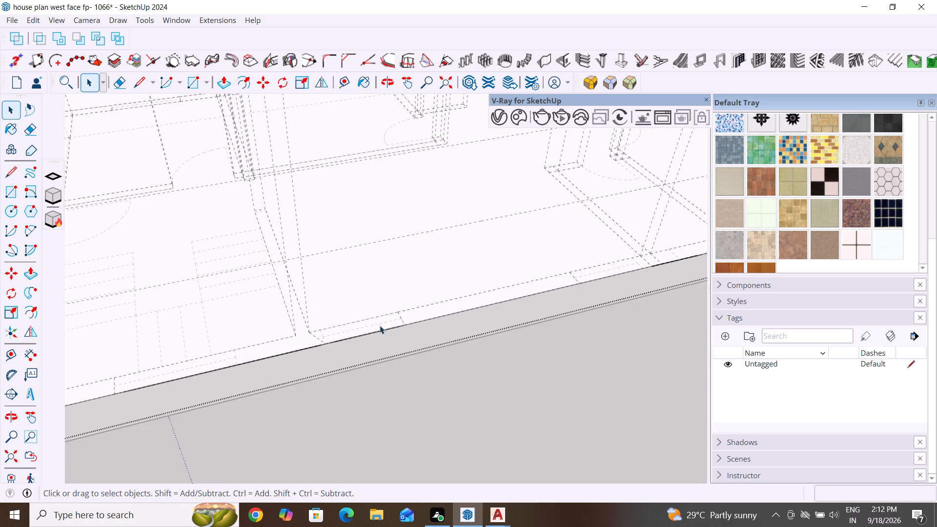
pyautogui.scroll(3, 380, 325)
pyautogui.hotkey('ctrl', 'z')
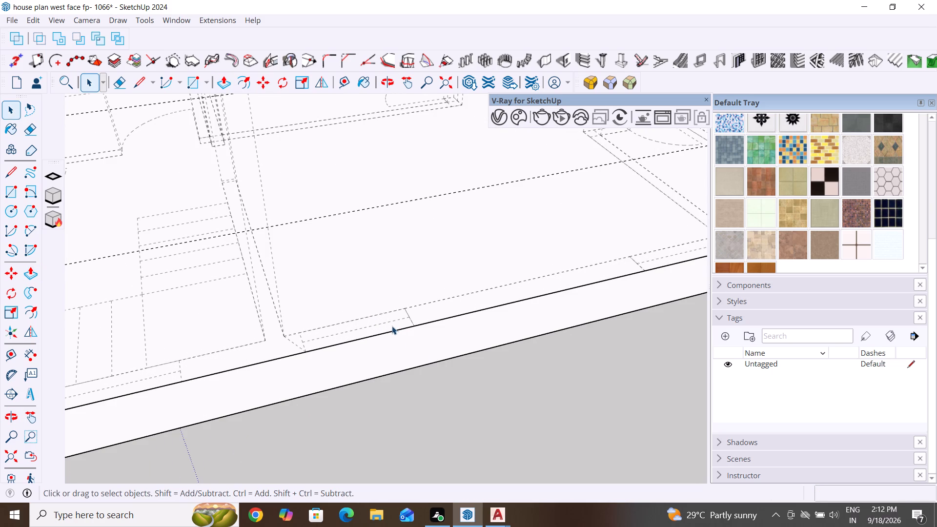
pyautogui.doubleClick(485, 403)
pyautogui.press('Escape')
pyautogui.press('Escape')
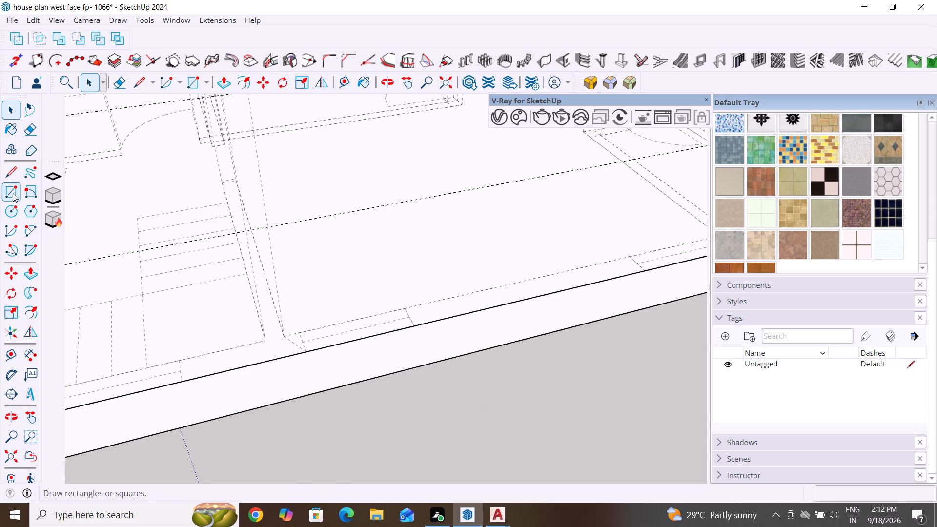
# Outside the walls group, draw a 9" by 3' rectangle over the window outline beside the staircase room's partition.
pyautogui.click(9, 196)
pyautogui.scroll(3, 391, 376)
pyautogui.moveTo(411, 348); pyautogui.dragTo(376, 415, button='middle')
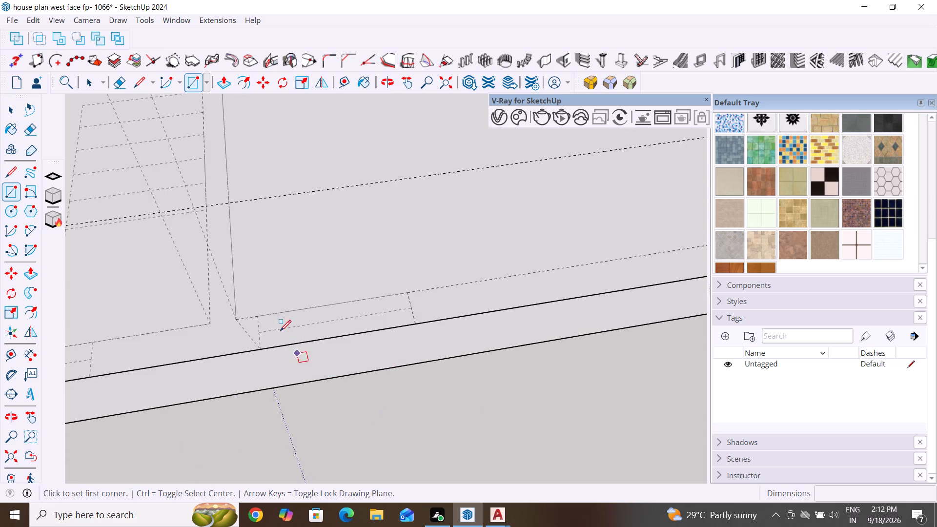
pyautogui.scroll(5, 279, 330)
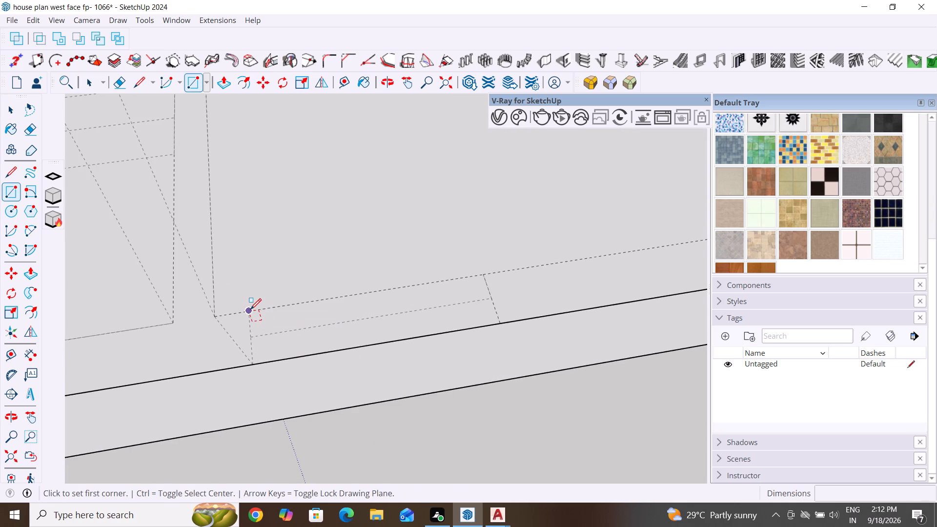
pyautogui.click(250, 309)
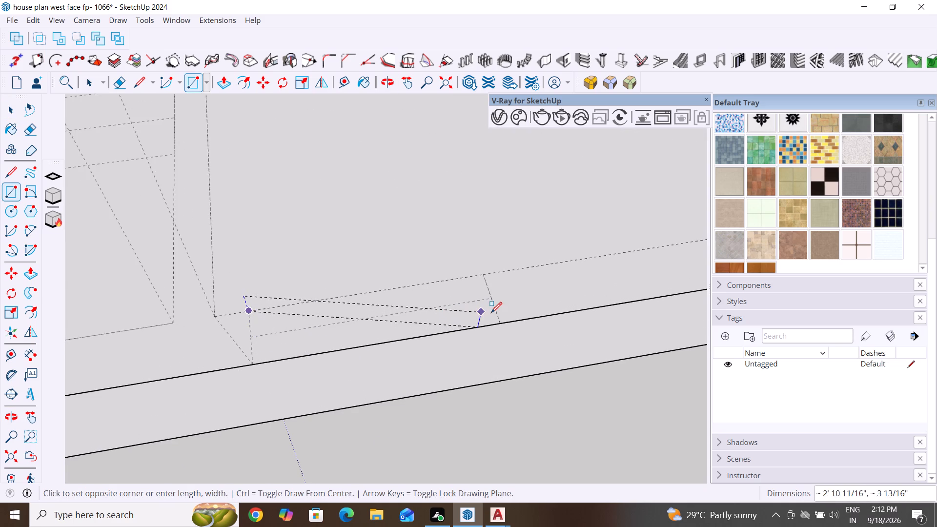
pyautogui.click(498, 320)
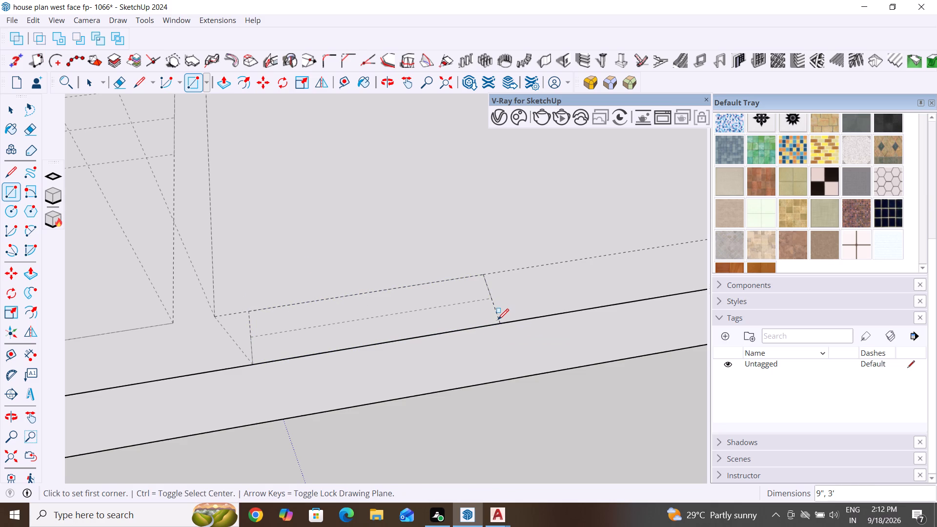
# Push/Pull the window rectangle 3' upward into a box.
pyautogui.click(10, 110)
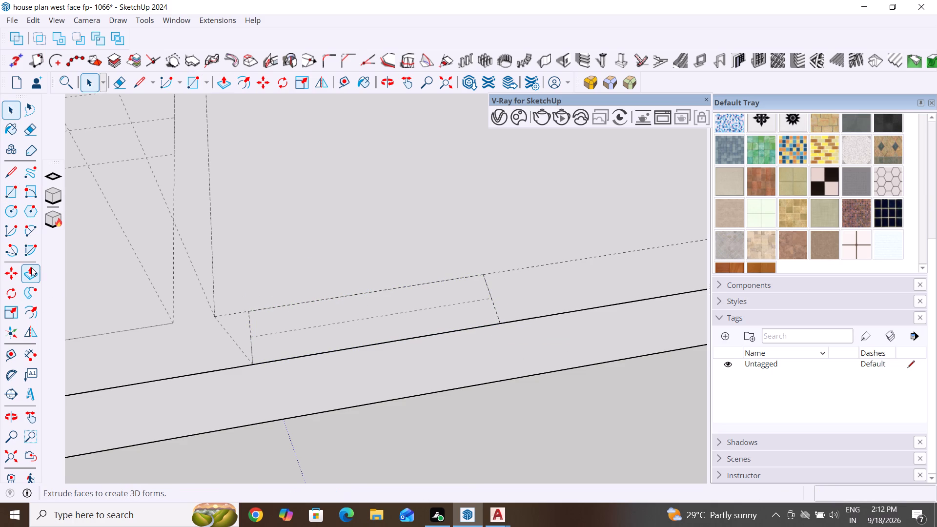
pyautogui.click(30, 274)
pyautogui.click(384, 324)
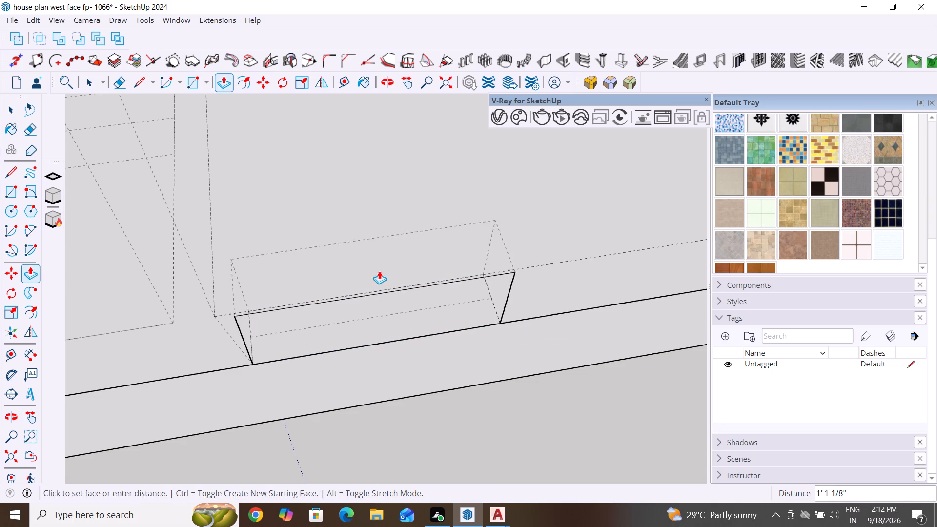
pyautogui.scroll(-3, 370, 283)
pyautogui.moveTo(370, 283); pyautogui.dragTo(357, 185, button='middle')
pyautogui.scroll(-3, 343, 226)
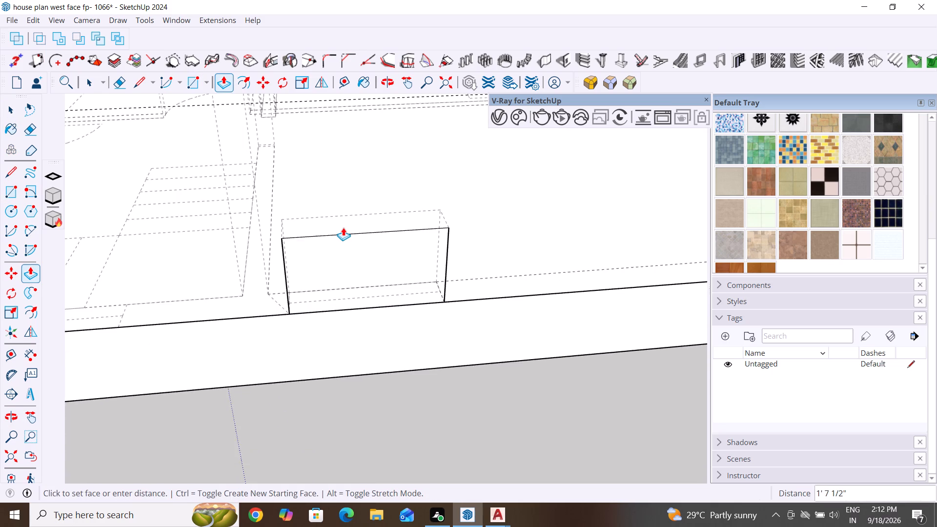
pyautogui.moveTo(347, 220); pyautogui.dragTo(366, 158, button='middle')
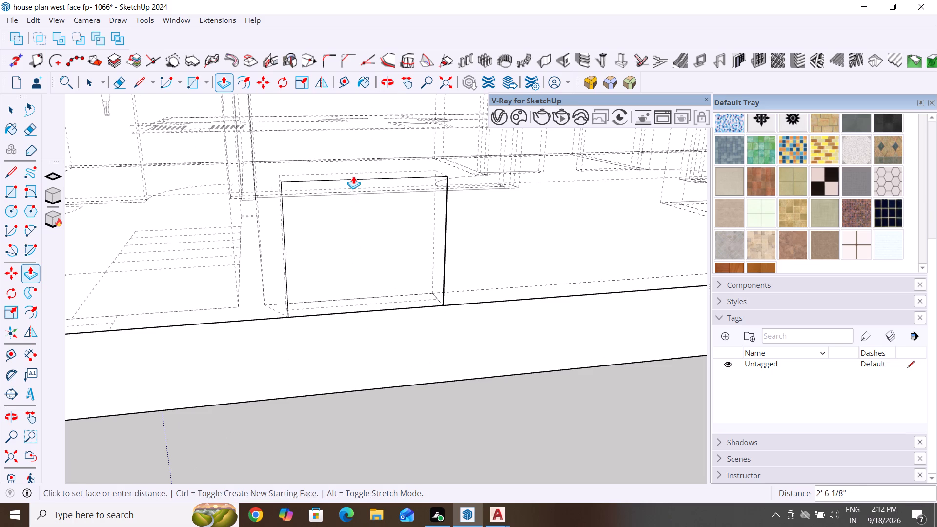
pyautogui.write("3'")
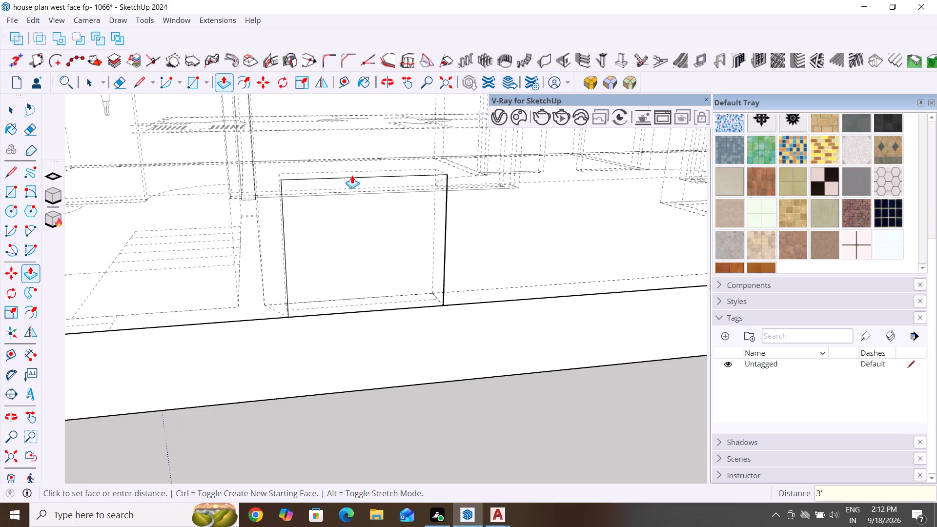
pyautogui.press('Return')
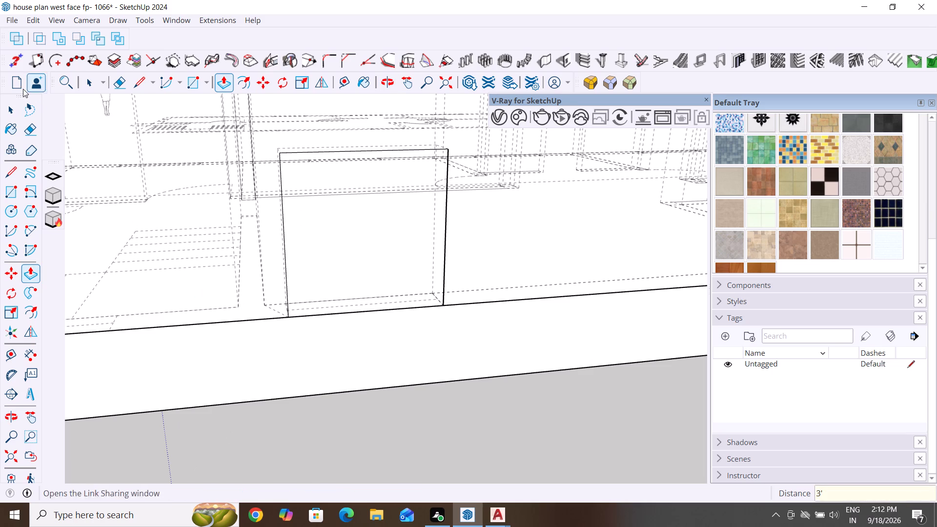
# Select the box's outer face and Push/Pull it about 1' 8" outward beyond the long outer wall.
pyautogui.click(9, 110)
pyautogui.click(361, 233)
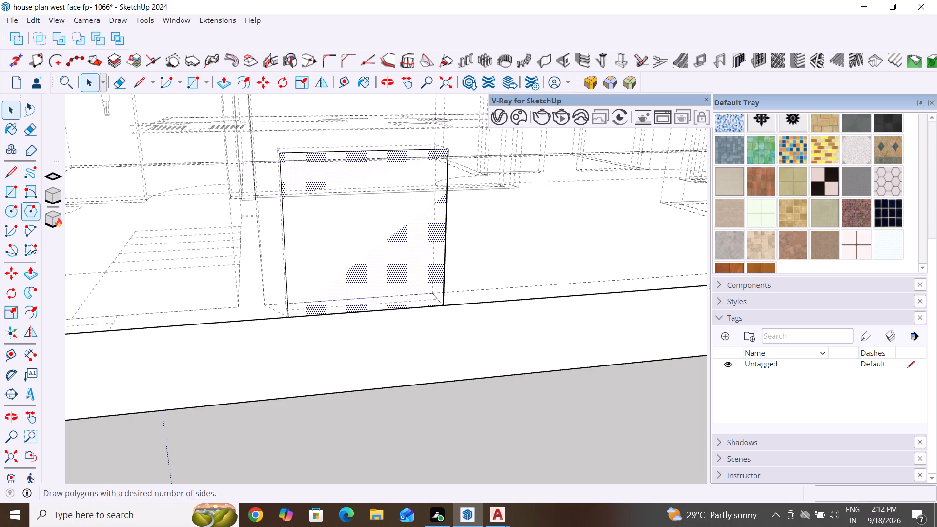
pyautogui.click(31, 272)
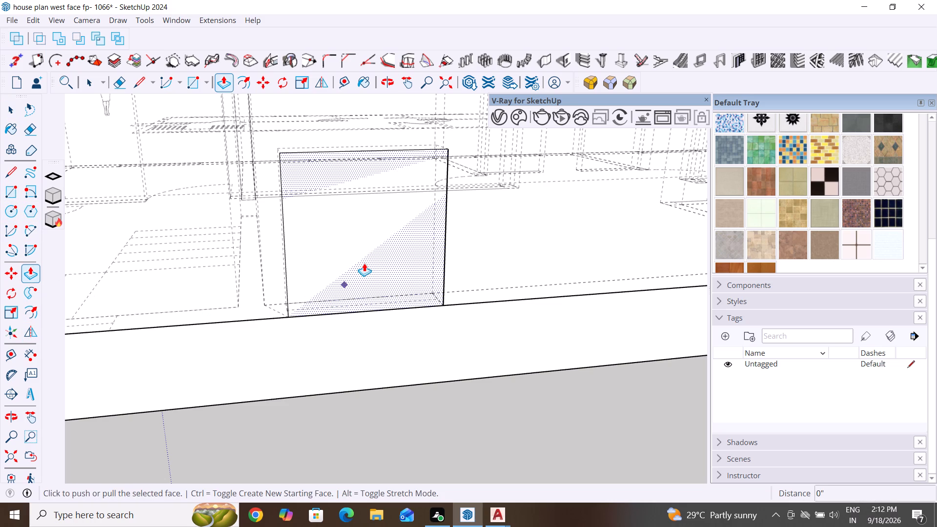
pyautogui.click(364, 263)
pyautogui.moveTo(367, 277); pyautogui.dragTo(543, 416, button='middle')
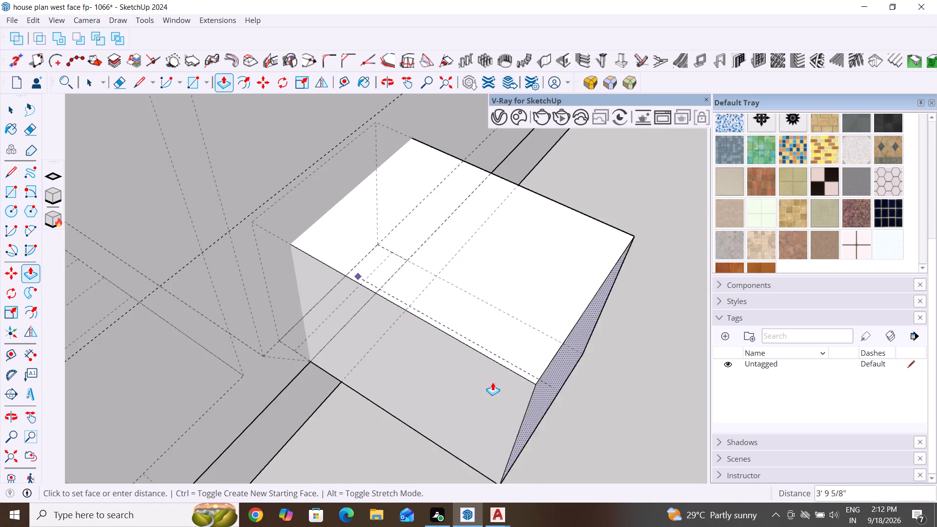
pyautogui.scroll(-5, 491, 380)
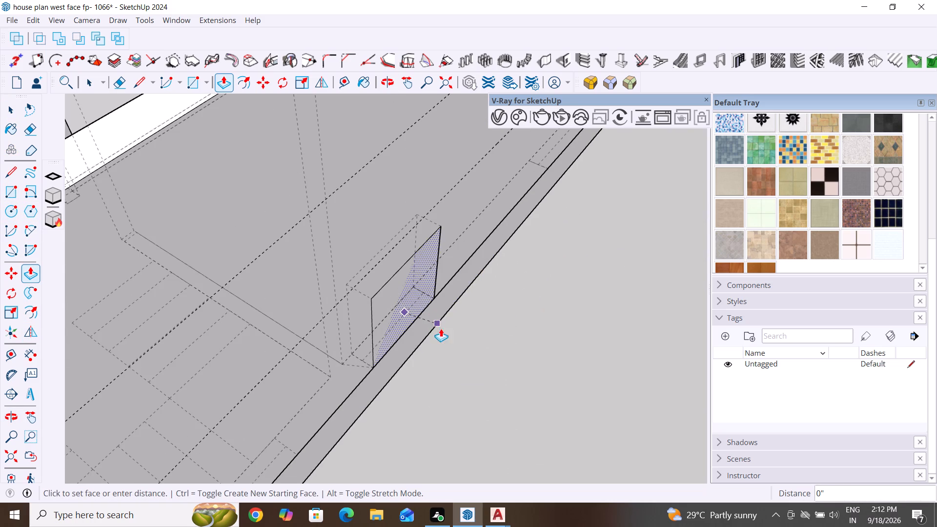
pyautogui.click(464, 331)
pyautogui.click(7, 111)
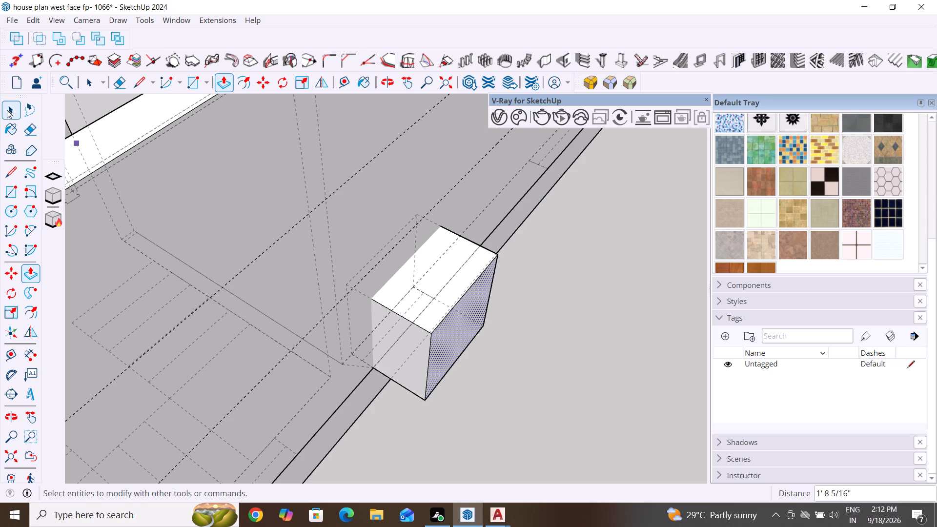
# Select the window box's inner face and Push/Pull it 9" into the room beyond the long outer wall.
pyautogui.doubleClick(466, 313)
pyautogui.scroll(-6, 339, 327)
pyautogui.moveTo(351, 339); pyautogui.dragTo(377, 359, button='middle')
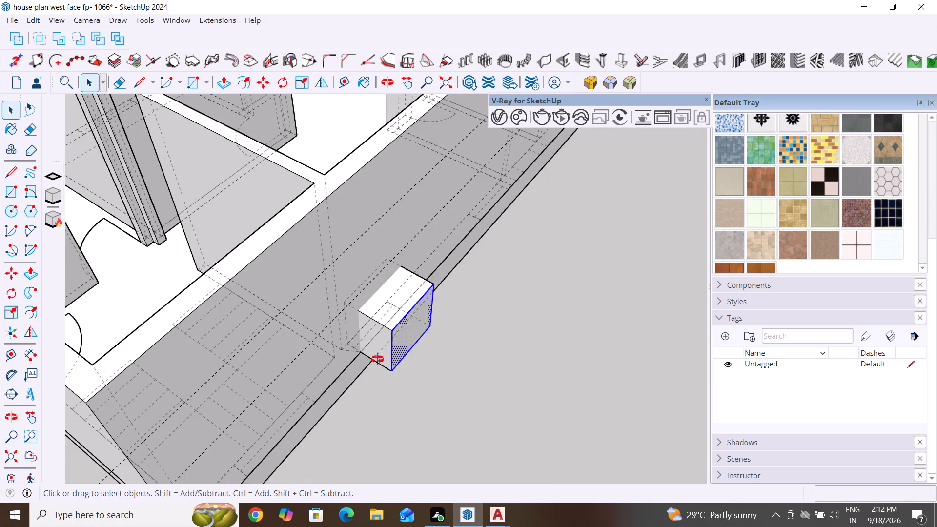
pyautogui.moveTo(377, 359); pyautogui.dragTo(679, 407, button='middle')
pyautogui.moveTo(321, 399); pyautogui.dragTo(669, 382, button='middle')
pyautogui.moveTo(427, 409); pyautogui.dragTo(584, 335, button='middle')
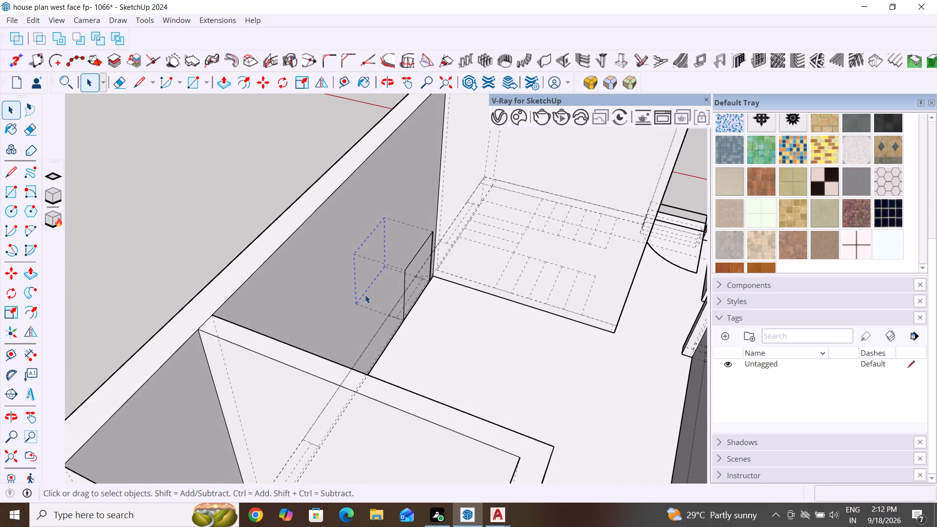
pyautogui.click(36, 277)
pyautogui.moveTo(432, 304); pyautogui.dragTo(264, 252, button='middle')
pyautogui.moveTo(273, 243); pyautogui.dragTo(283, 251, button='middle')
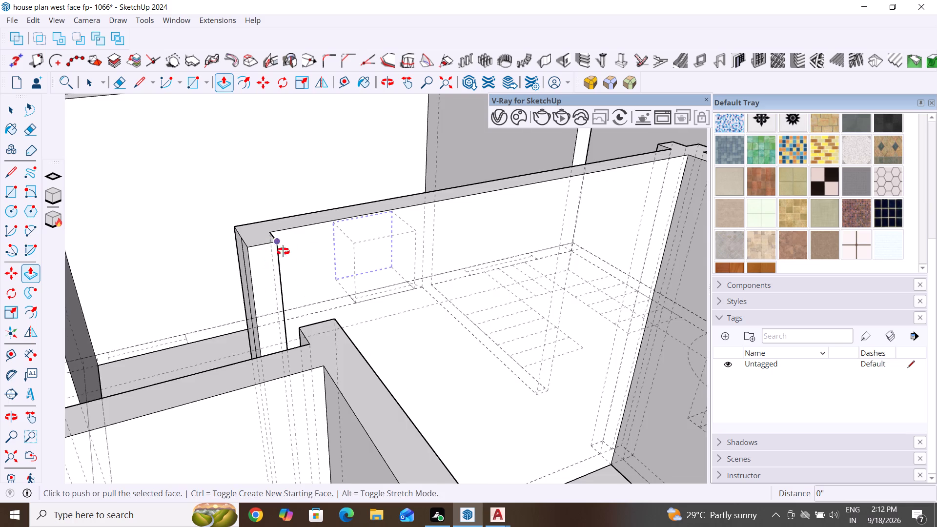
pyautogui.moveTo(283, 251); pyautogui.dragTo(385, 307, button='middle')
pyautogui.scroll(4, 197, 213)
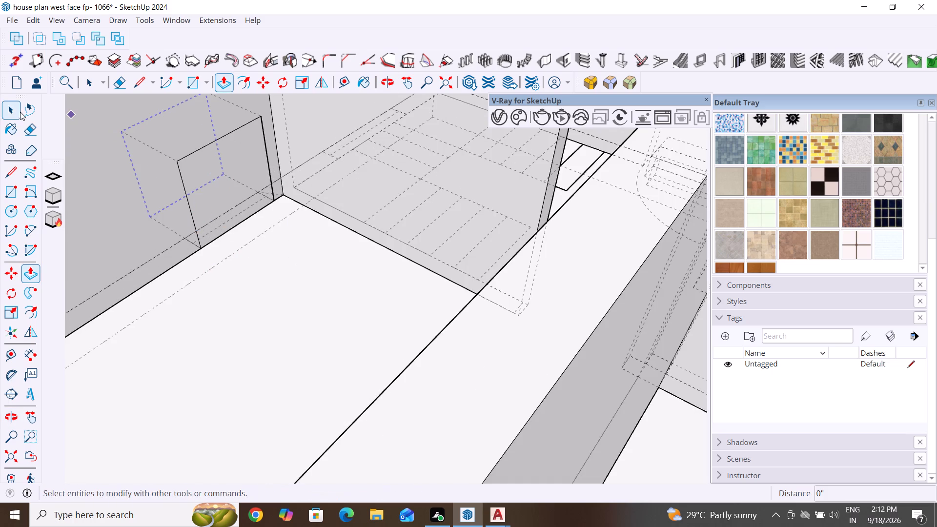
pyautogui.click(12, 111)
pyautogui.scroll(-9, 383, 337)
pyautogui.moveTo(301, 319); pyautogui.dragTo(420, 454, button='middle')
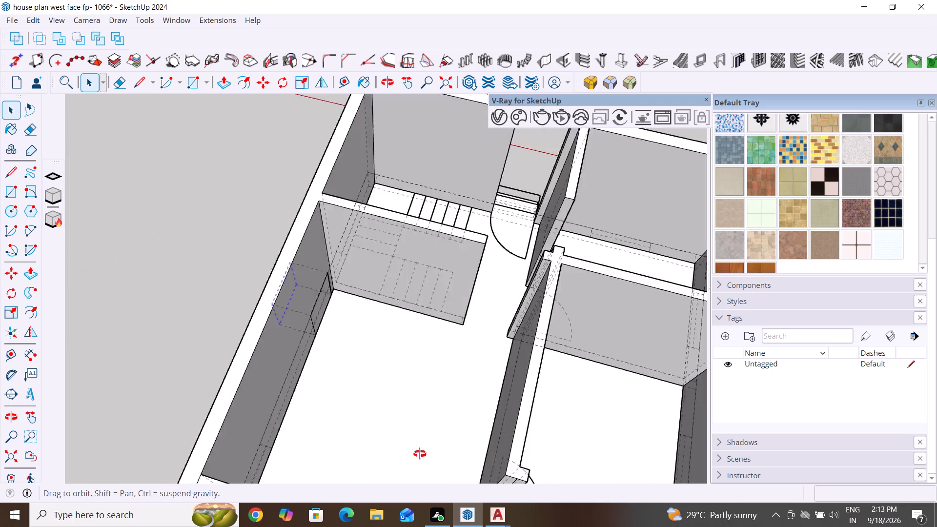
pyautogui.moveTo(420, 454); pyautogui.dragTo(432, 482, button='middle')
pyautogui.moveTo(399, 418); pyautogui.dragTo(545, 244, button='middle')
pyautogui.moveTo(371, 356); pyautogui.dragTo(442, 306, button='middle')
pyautogui.moveTo(442, 306); pyautogui.dragTo(229, 341, button='middle')
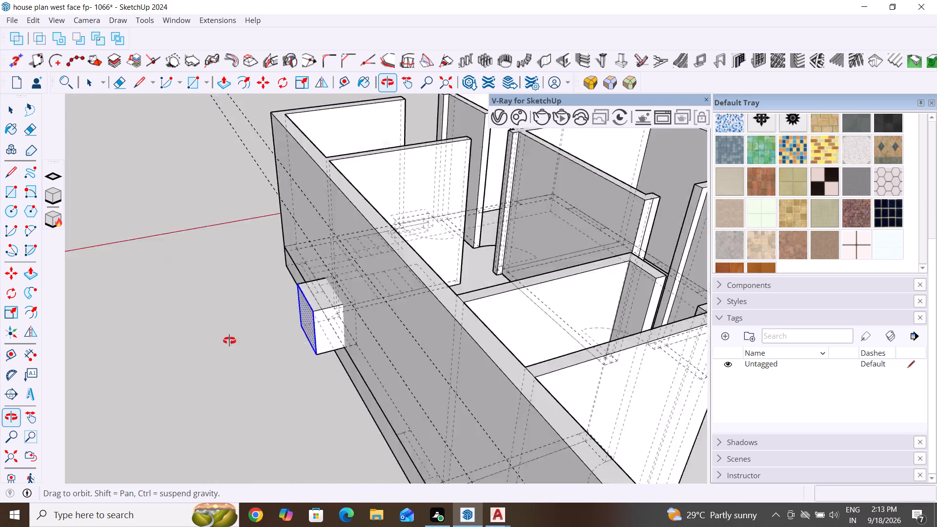
pyautogui.moveTo(229, 341); pyautogui.dragTo(163, 428, button='middle')
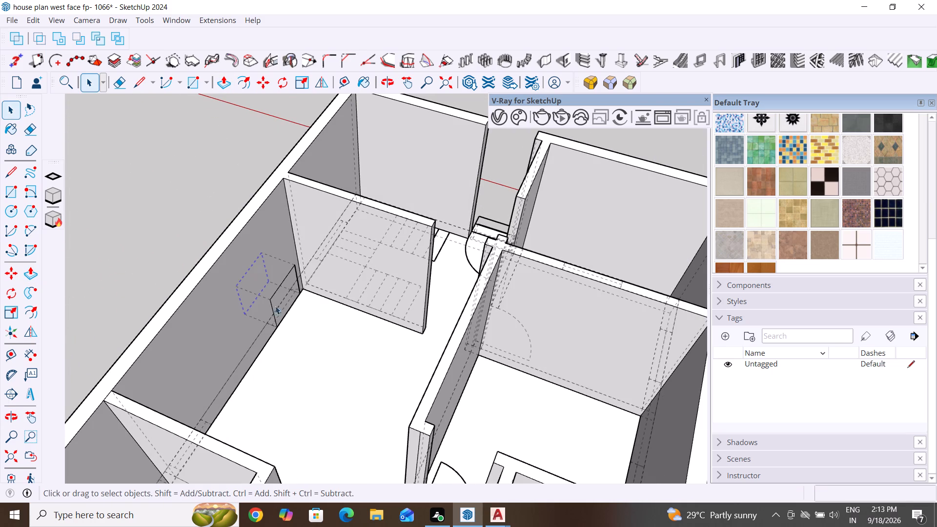
pyautogui.click(284, 296)
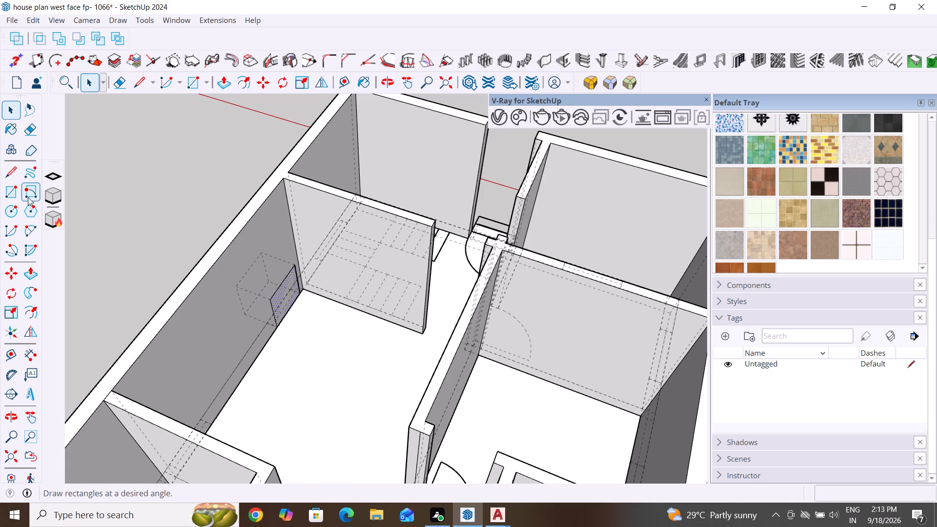
pyautogui.click(38, 274)
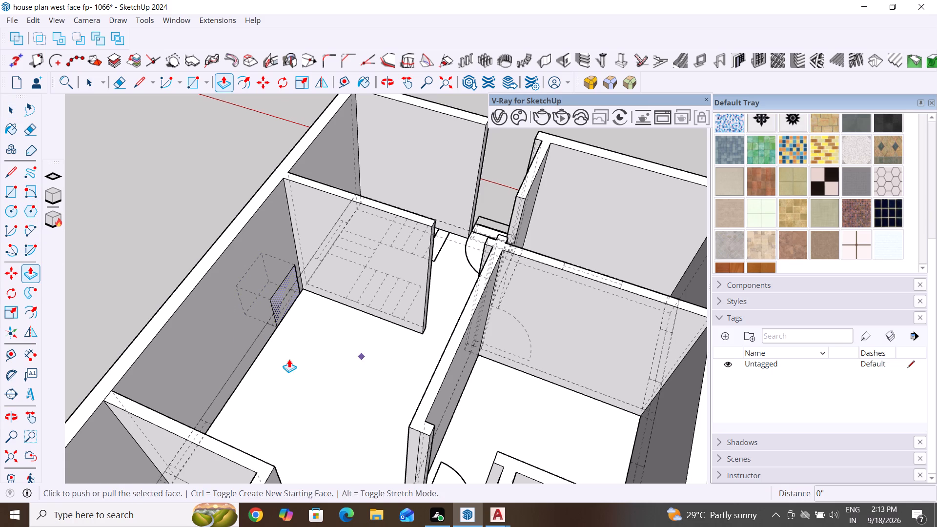
pyautogui.scroll(4, 289, 358)
pyautogui.moveTo(332, 327); pyautogui.dragTo(254, 289, button='middle')
pyautogui.click(276, 248)
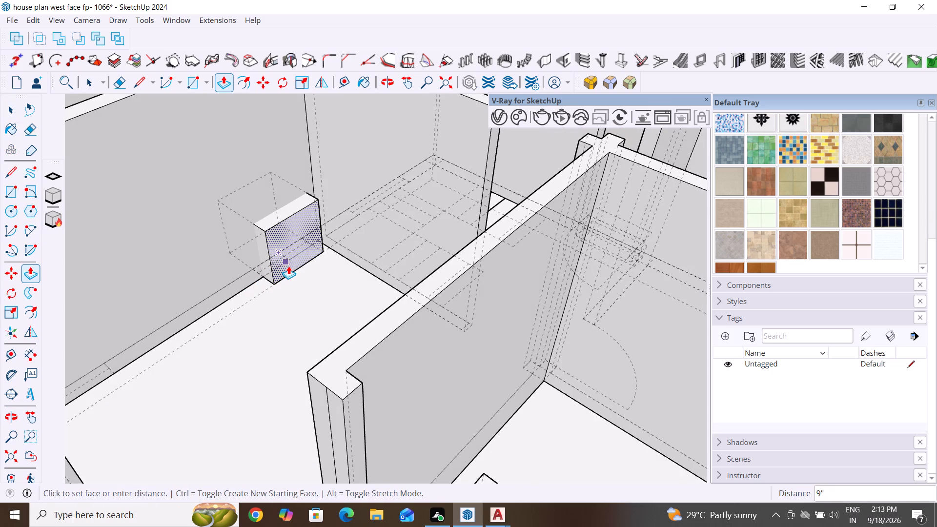
pyautogui.click(288, 266)
# Select all of the window box's connected faces and edges and make them a group.
pyautogui.click(15, 113)
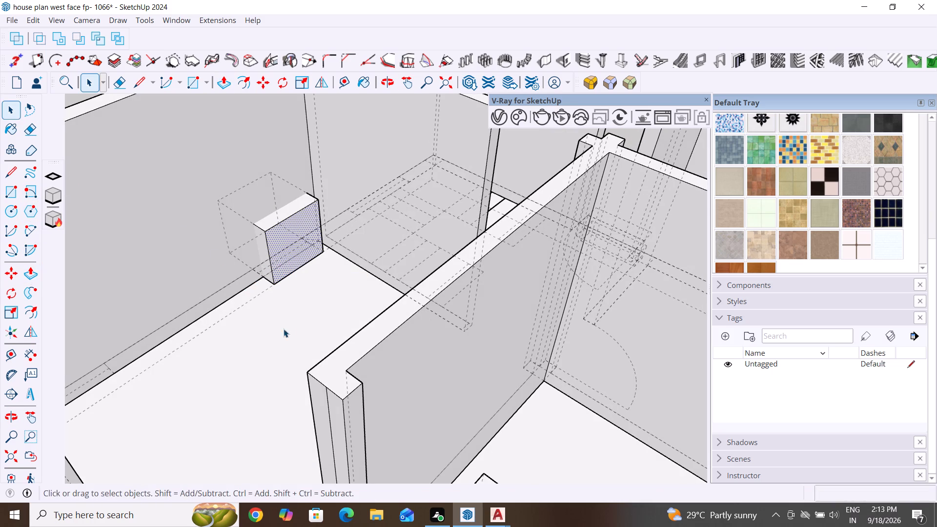
pyautogui.moveTo(284, 329); pyautogui.dragTo(360, 397, button='middle')
pyautogui.scroll(4, 306, 277)
pyautogui.press('Escape')
pyautogui.press('Escape')
pyautogui.tripleClick(281, 271)
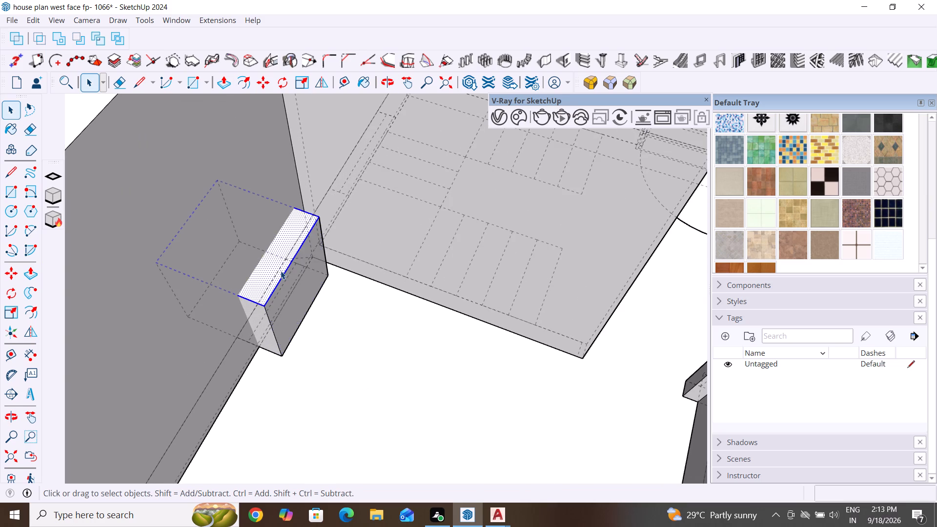
pyautogui.click(281, 271)
pyautogui.rightClick(281, 271)
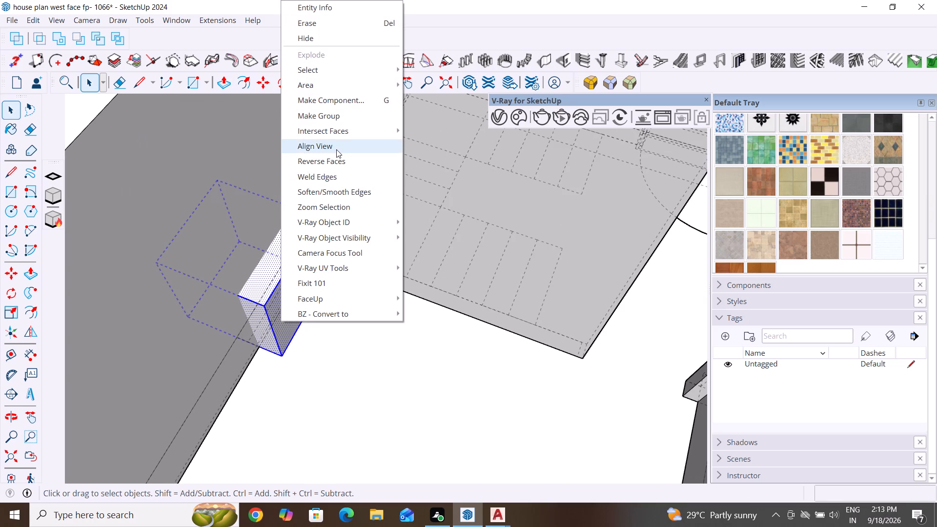
pyautogui.click(349, 111)
pyautogui.scroll(-5, 472, 339)
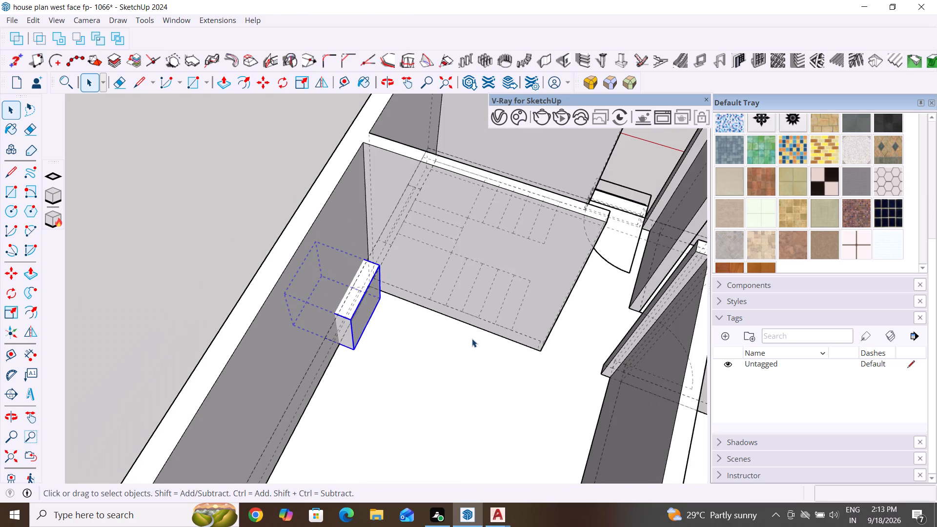
# Open the window box's group, select all its geometry, make it a group again inside, and leave the group.
pyautogui.moveTo(404, 345); pyautogui.dragTo(757, 222, button='middle')
pyautogui.doubleClick(408, 401)
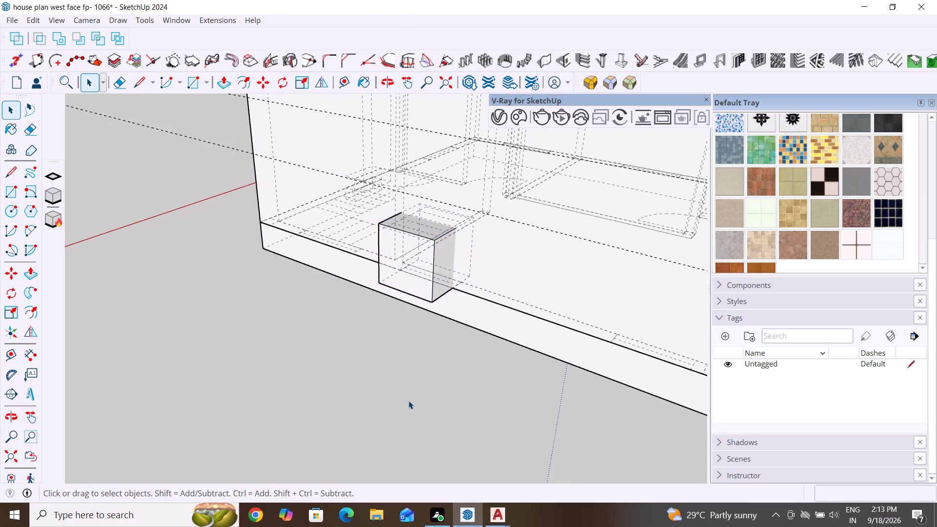
pyautogui.moveTo(417, 357); pyautogui.dragTo(462, 416, button='middle')
pyautogui.tripleClick(454, 328)
pyautogui.rightClick(454, 328)
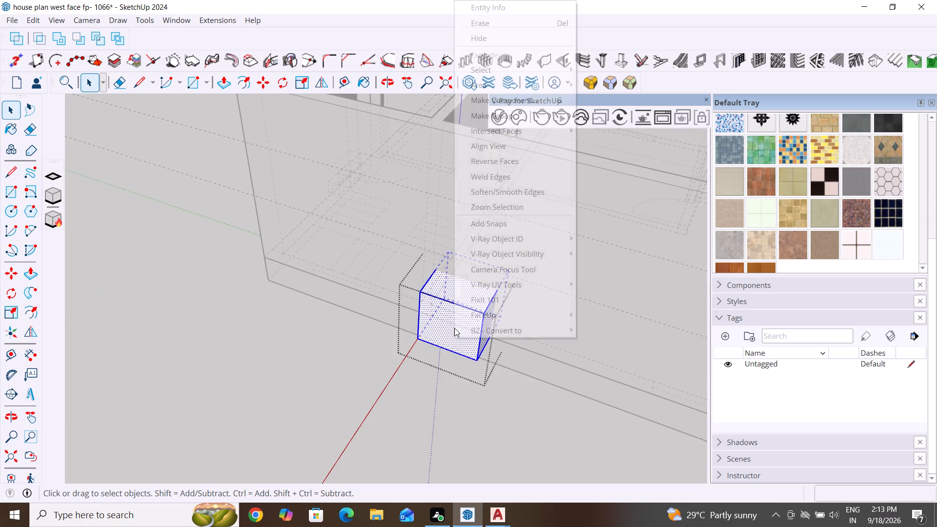
pyautogui.click(527, 115)
pyautogui.moveTo(484, 364); pyautogui.dragTo(486, 364, button='middle')
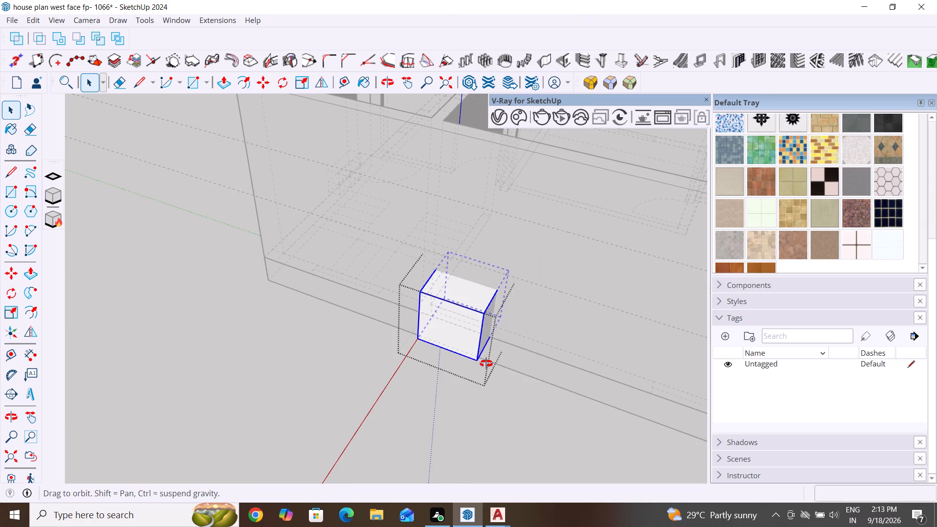
pyautogui.moveTo(486, 364); pyautogui.dragTo(561, 188, button='middle')
pyautogui.scroll(-5, 451, 402)
pyautogui.moveTo(372, 364); pyautogui.dragTo(468, 408, button='middle')
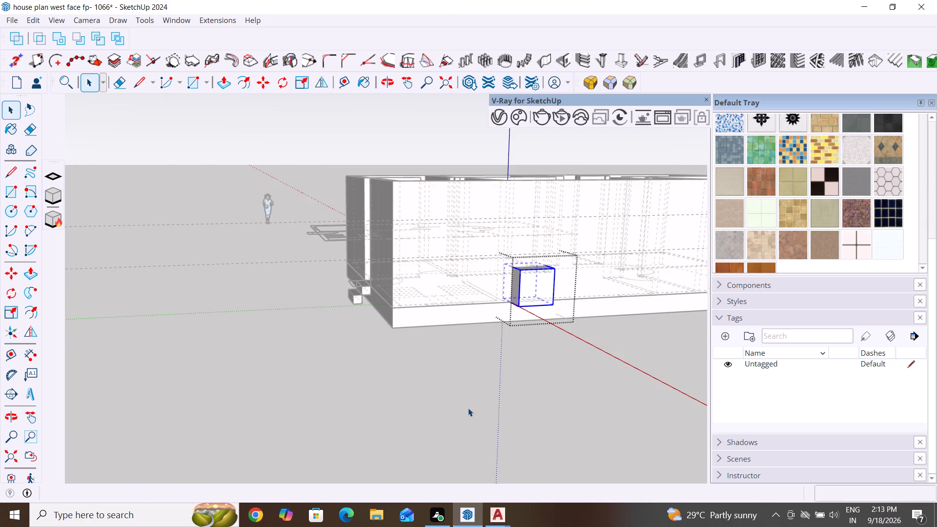
pyautogui.moveTo(454, 344); pyautogui.dragTo(473, 366, button='middle')
pyautogui.scroll(-8, 149, 316)
pyautogui.moveTo(216, 364); pyautogui.dragTo(375, 412, button='middle')
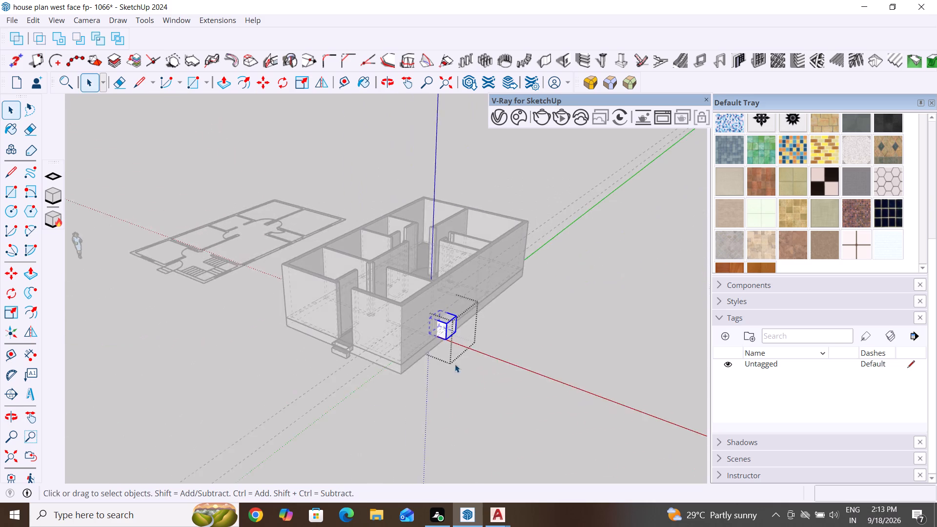
pyautogui.scroll(5, 497, 330)
pyautogui.press('Escape')
pyautogui.press('Escape')
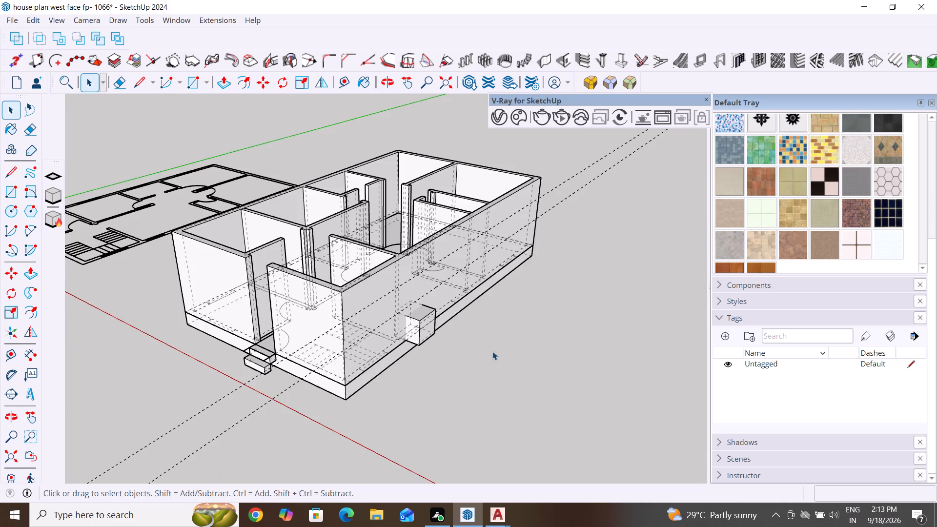
pyautogui.doubleClick(492, 351)
# Move the window box group straight up along the vertical axis so it sits between the wall's two height guides.
pyautogui.moveTo(497, 374); pyautogui.dragTo(454, 395, button='middle')
pyautogui.scroll(4, 389, 348)
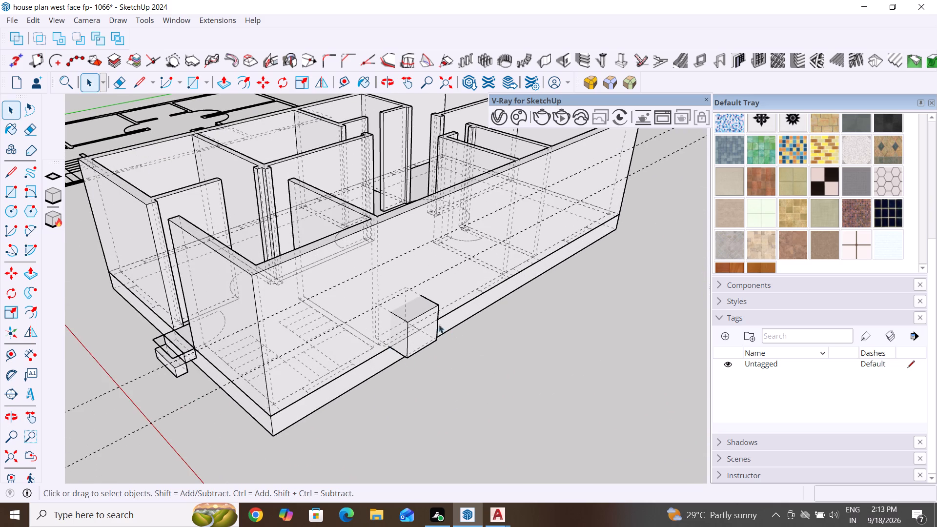
pyautogui.click(422, 325)
pyautogui.moveTo(441, 363); pyautogui.dragTo(419, 281, button='middle')
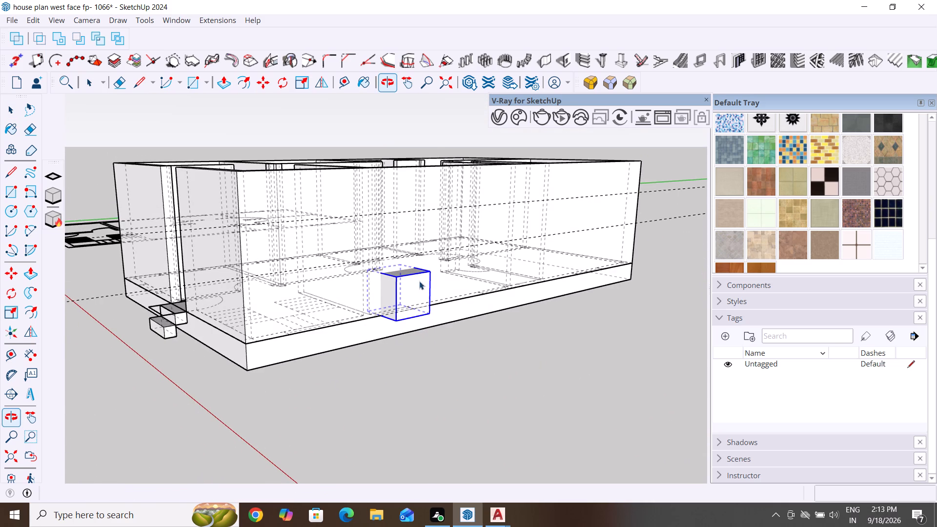
pyautogui.press('m')
pyautogui.press('Return')
pyautogui.scroll(3, 396, 318)
pyautogui.click(377, 316)
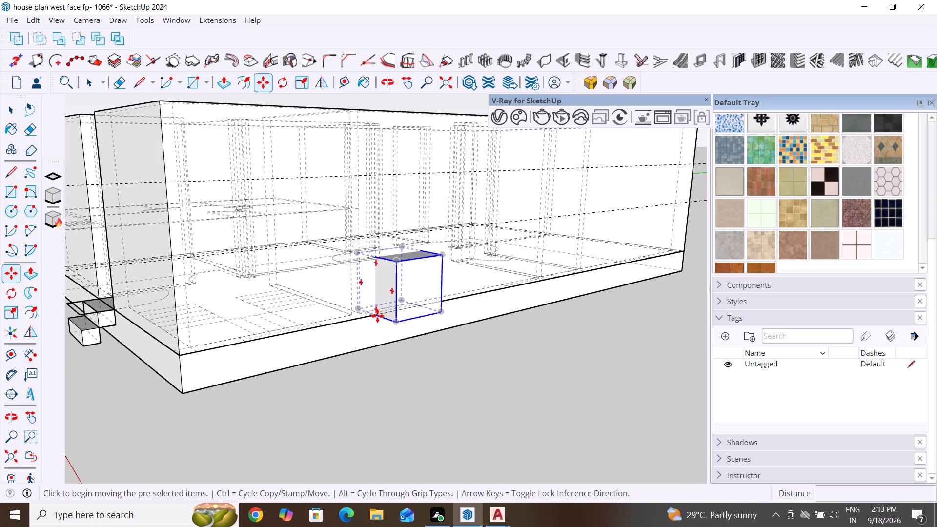
pyautogui.moveTo(392, 296); pyautogui.dragTo(289, 407, button='middle')
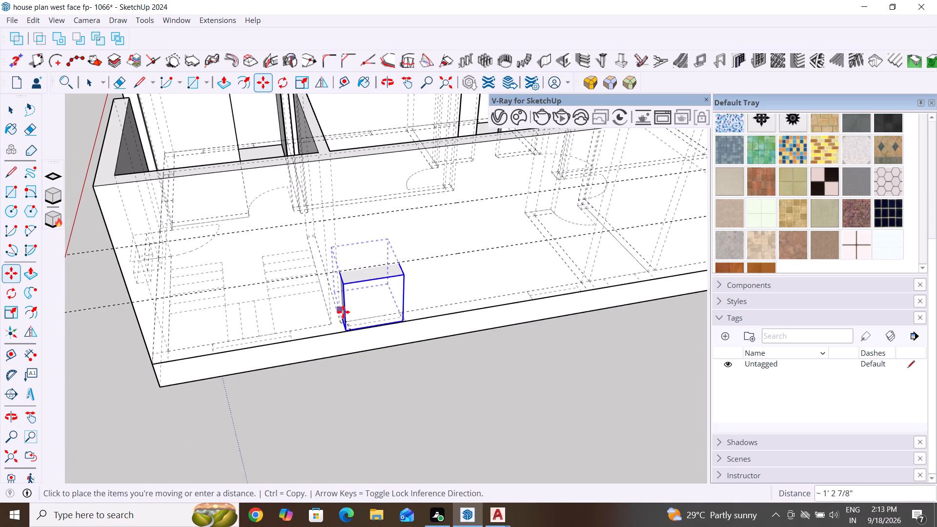
pyautogui.press('Right')
pyautogui.press('Up')
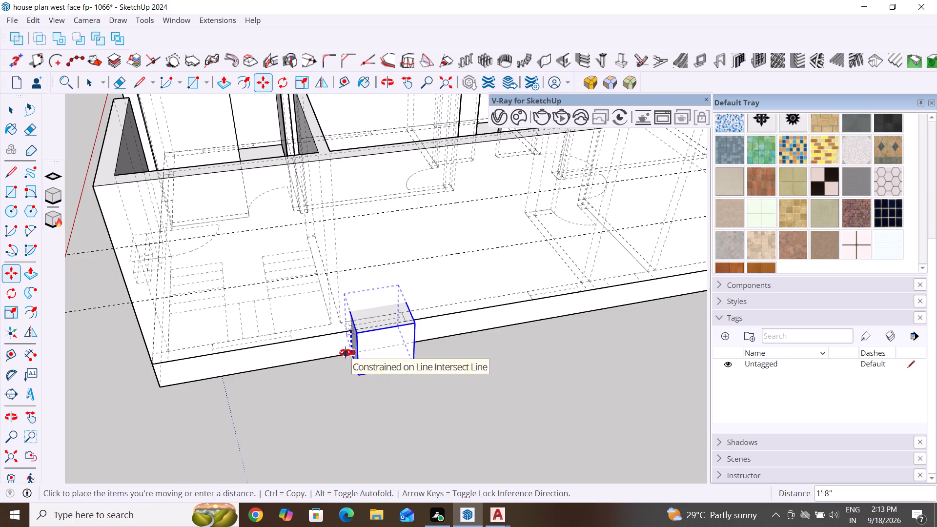
pyautogui.moveTo(346, 353); pyautogui.dragTo(407, 222, button='middle')
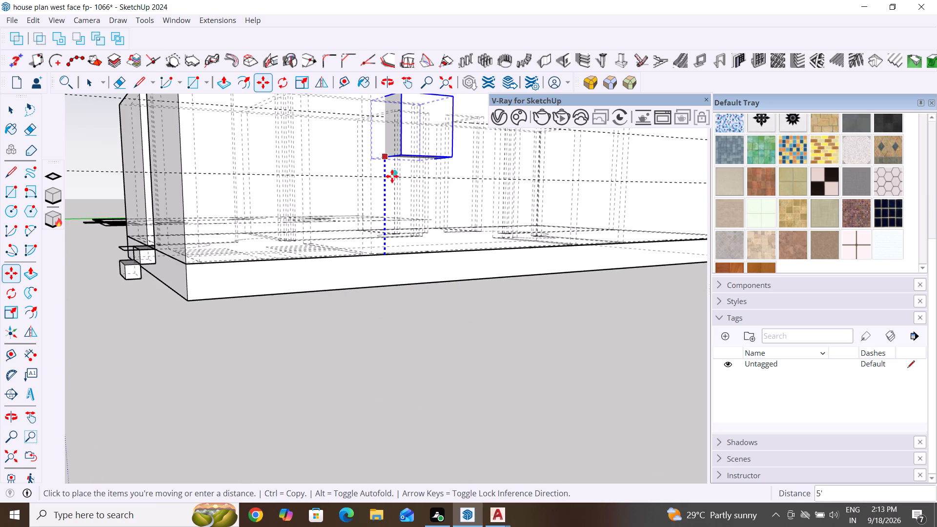
pyautogui.click(385, 178)
pyautogui.moveTo(468, 314); pyautogui.dragTo(459, 450, button='middle')
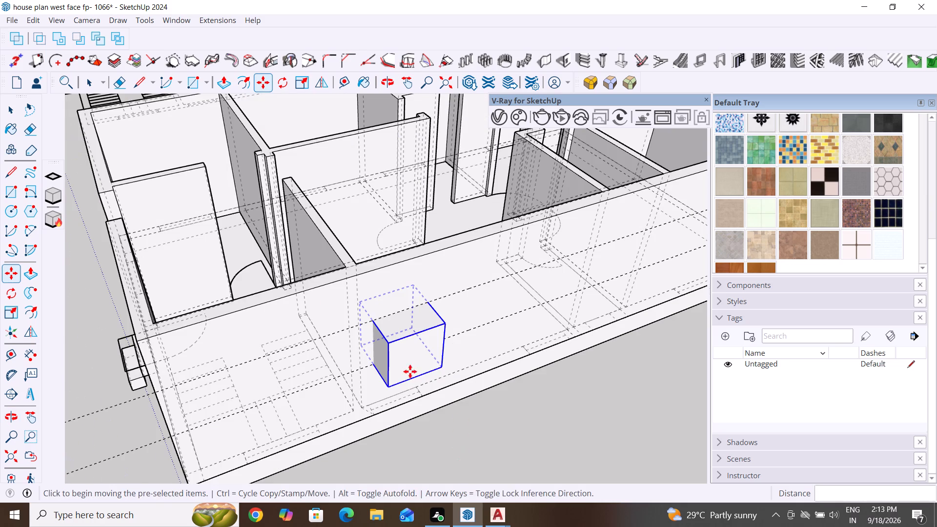
# Deselect the window box and turn off the display of back edges.
pyautogui.click(6, 113)
pyautogui.doubleClick(543, 397)
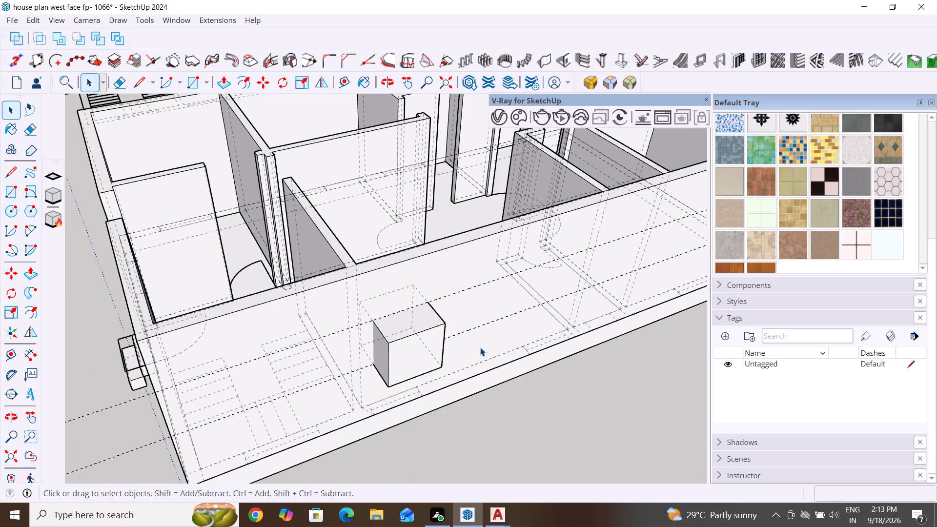
pyautogui.press('k')
# Examine the window box's position on the long outer wall from outside and from inside the room.
pyautogui.moveTo(528, 412); pyautogui.dragTo(391, 259, button='middle')
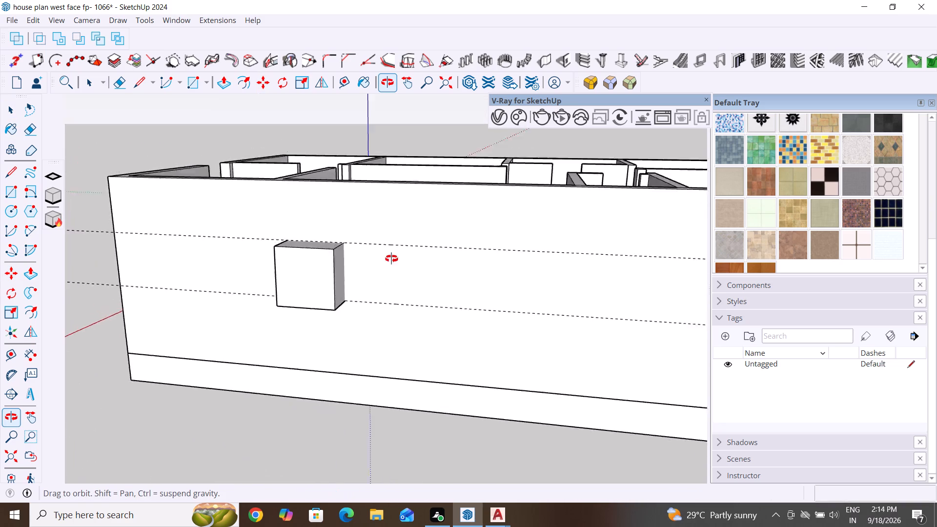
pyautogui.moveTo(391, 259); pyautogui.dragTo(626, 373, button='middle')
pyautogui.scroll(1, 628, 374)
pyautogui.scroll(-5, 436, 349)
pyautogui.moveTo(190, 327); pyautogui.dragTo(212, 350, button='middle')
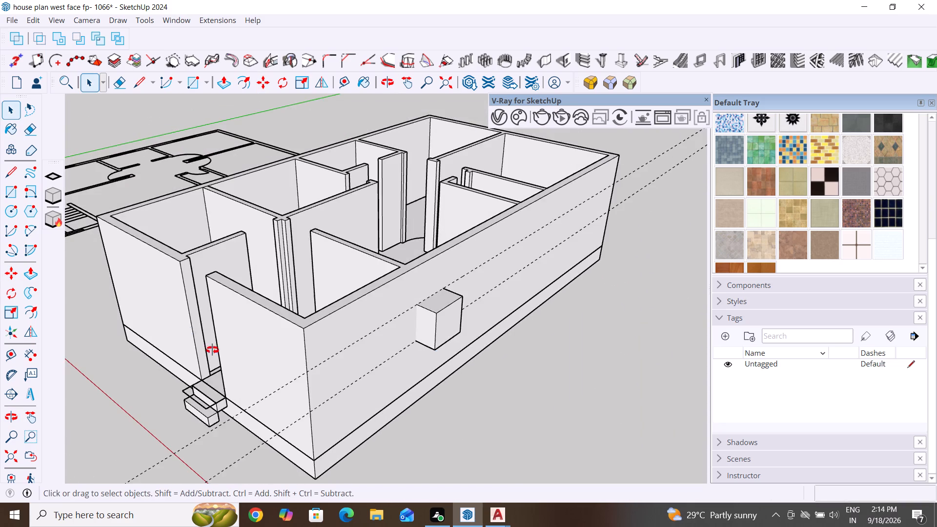
pyautogui.moveTo(212, 350); pyautogui.dragTo(635, 473, button='middle')
pyautogui.moveTo(297, 351); pyautogui.dragTo(346, 323, button='middle')
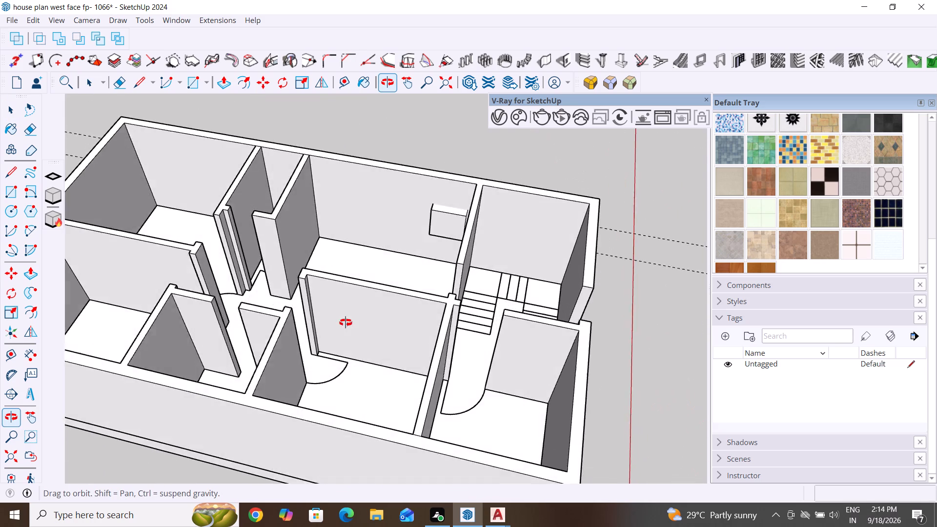
pyautogui.moveTo(346, 323); pyautogui.dragTo(0, 291, button='middle')
pyautogui.moveTo(563, 418); pyautogui.dragTo(199, 343, button='middle')
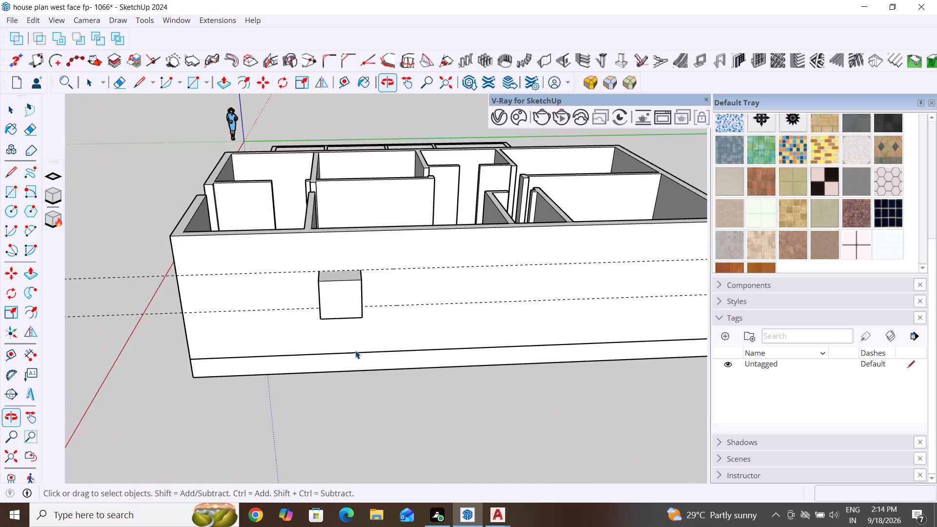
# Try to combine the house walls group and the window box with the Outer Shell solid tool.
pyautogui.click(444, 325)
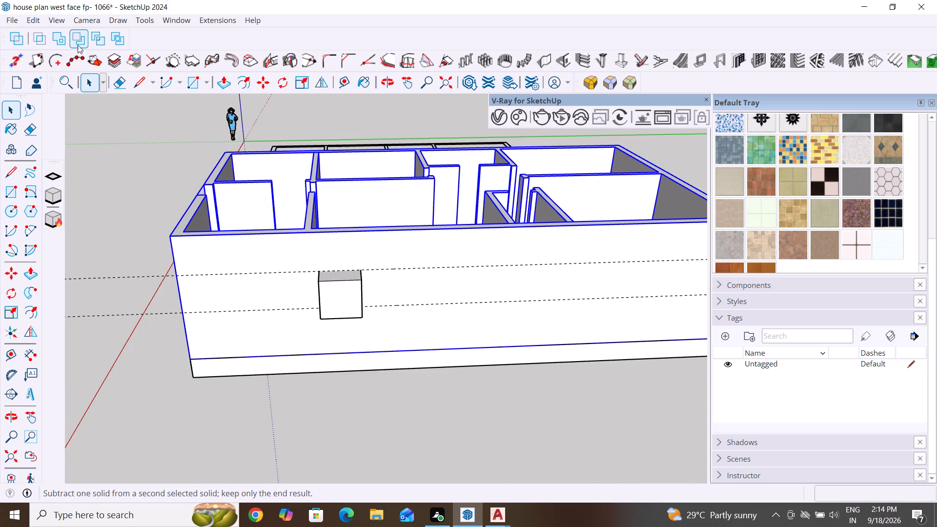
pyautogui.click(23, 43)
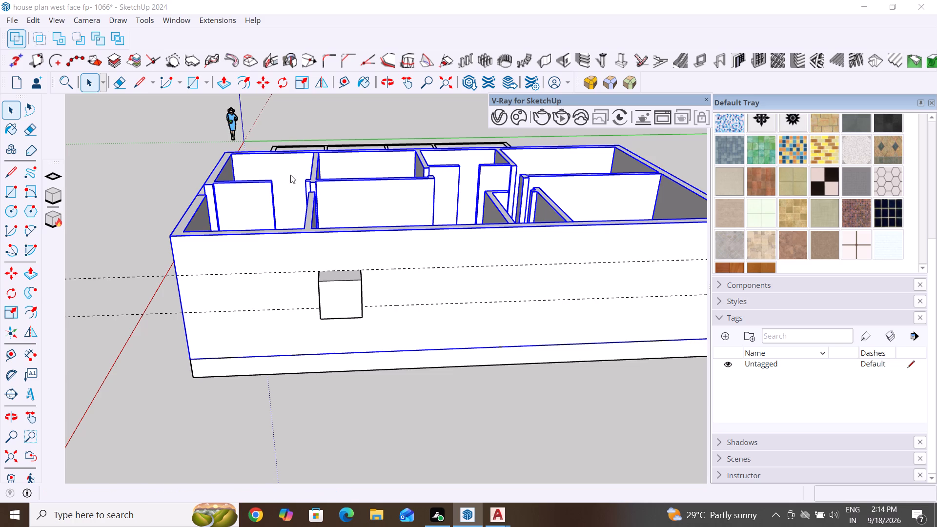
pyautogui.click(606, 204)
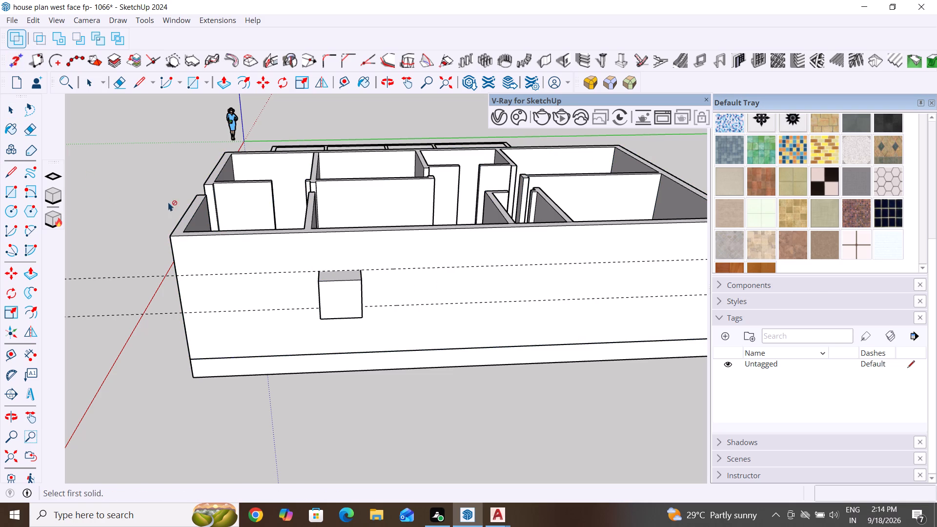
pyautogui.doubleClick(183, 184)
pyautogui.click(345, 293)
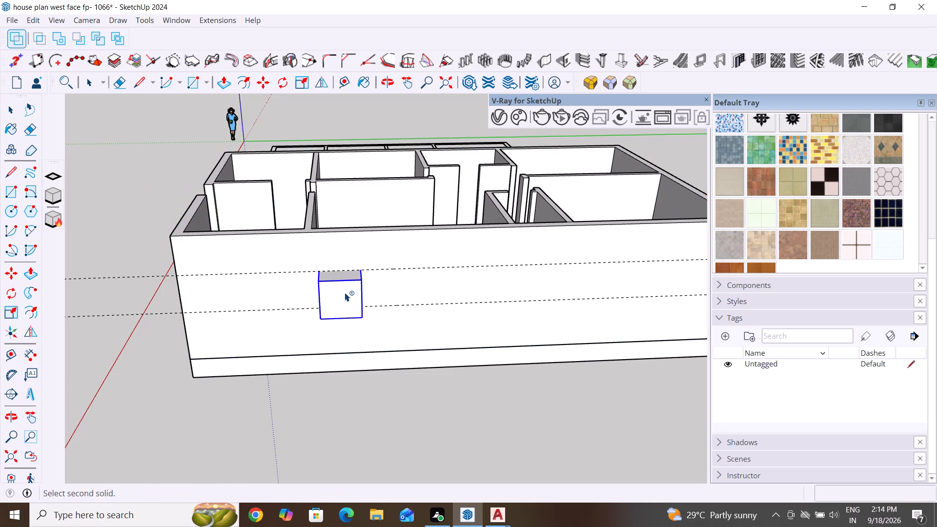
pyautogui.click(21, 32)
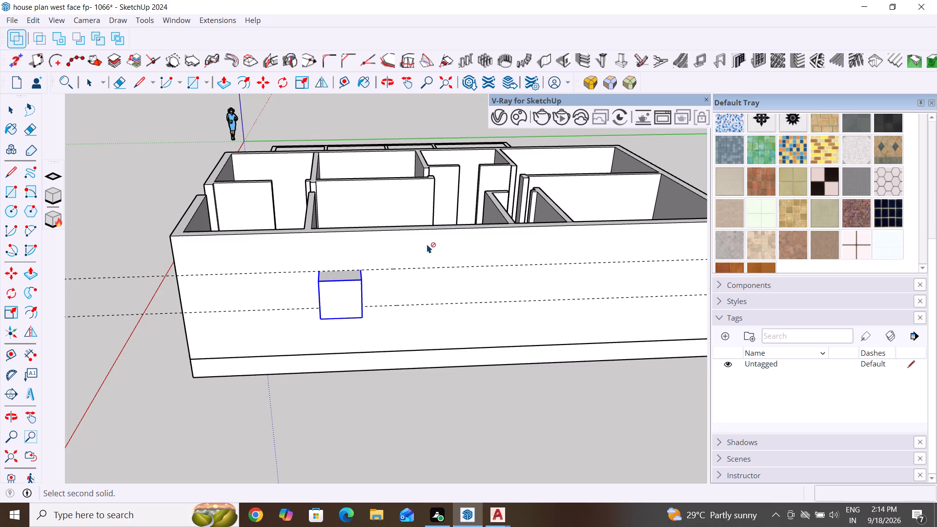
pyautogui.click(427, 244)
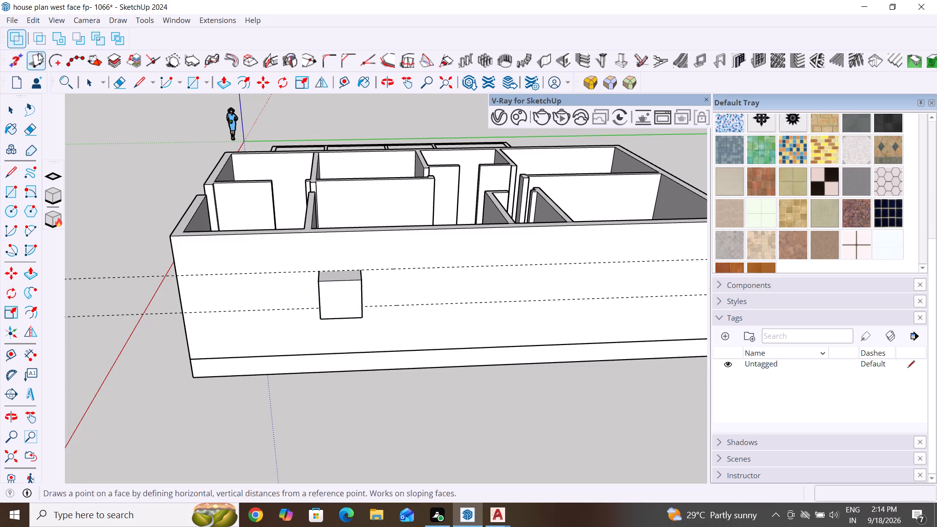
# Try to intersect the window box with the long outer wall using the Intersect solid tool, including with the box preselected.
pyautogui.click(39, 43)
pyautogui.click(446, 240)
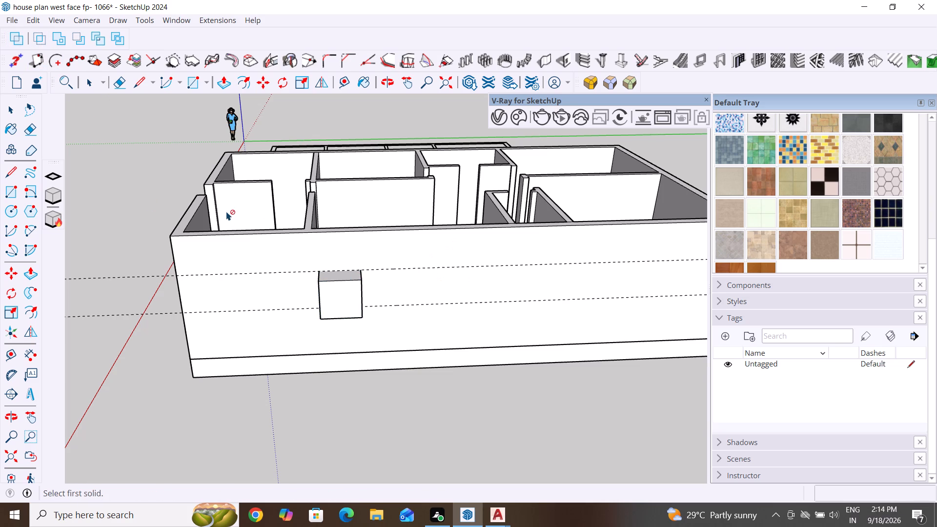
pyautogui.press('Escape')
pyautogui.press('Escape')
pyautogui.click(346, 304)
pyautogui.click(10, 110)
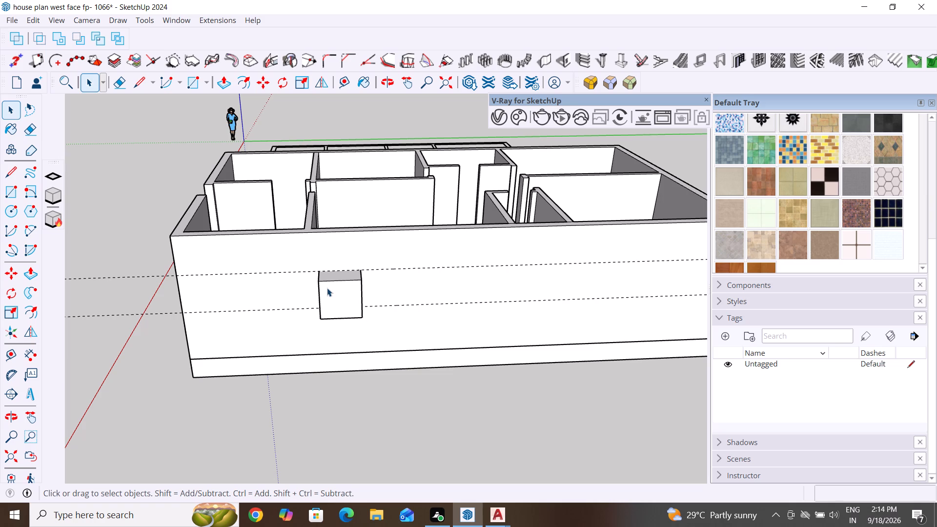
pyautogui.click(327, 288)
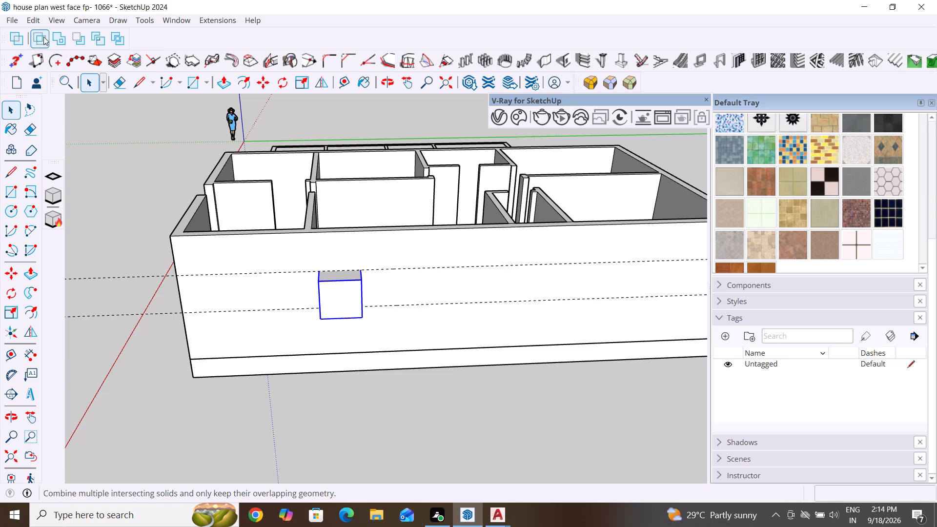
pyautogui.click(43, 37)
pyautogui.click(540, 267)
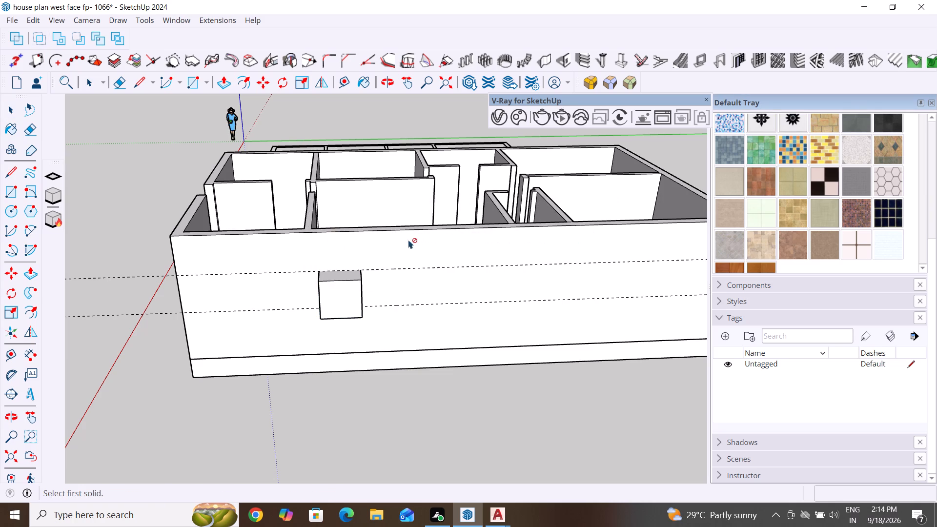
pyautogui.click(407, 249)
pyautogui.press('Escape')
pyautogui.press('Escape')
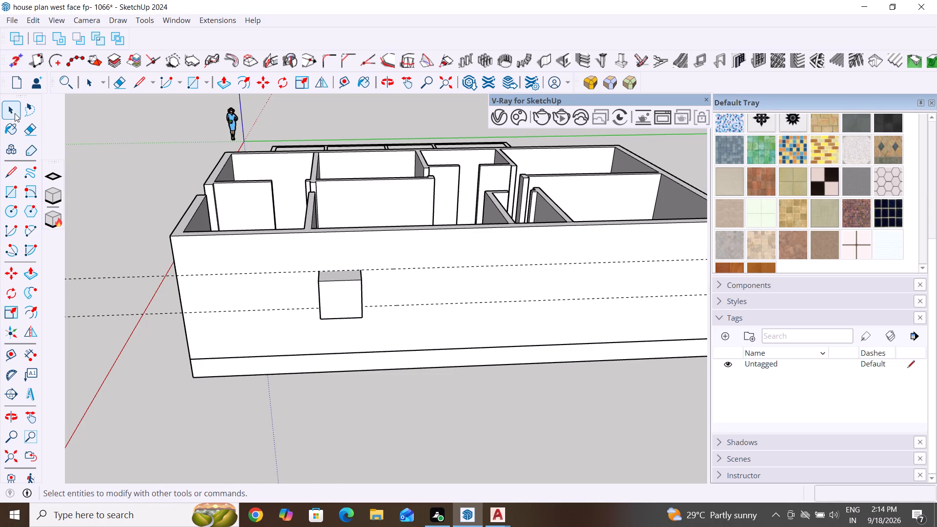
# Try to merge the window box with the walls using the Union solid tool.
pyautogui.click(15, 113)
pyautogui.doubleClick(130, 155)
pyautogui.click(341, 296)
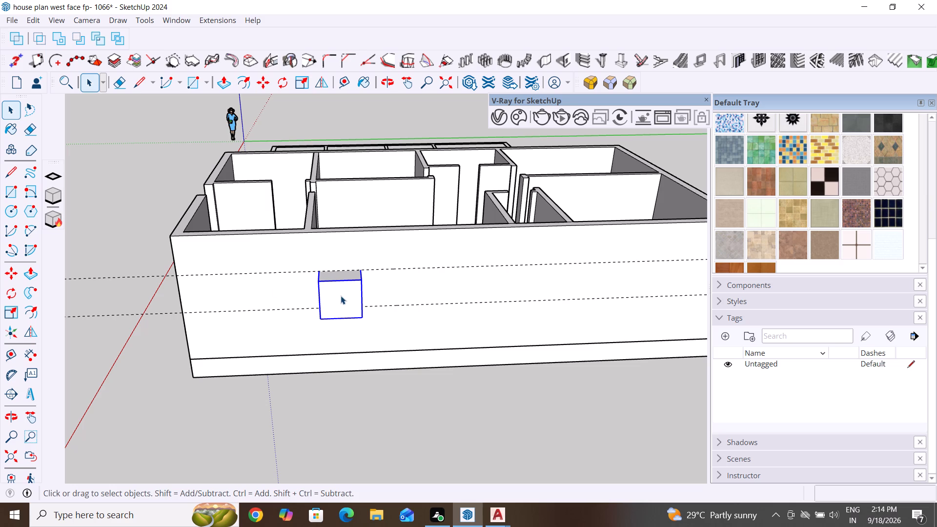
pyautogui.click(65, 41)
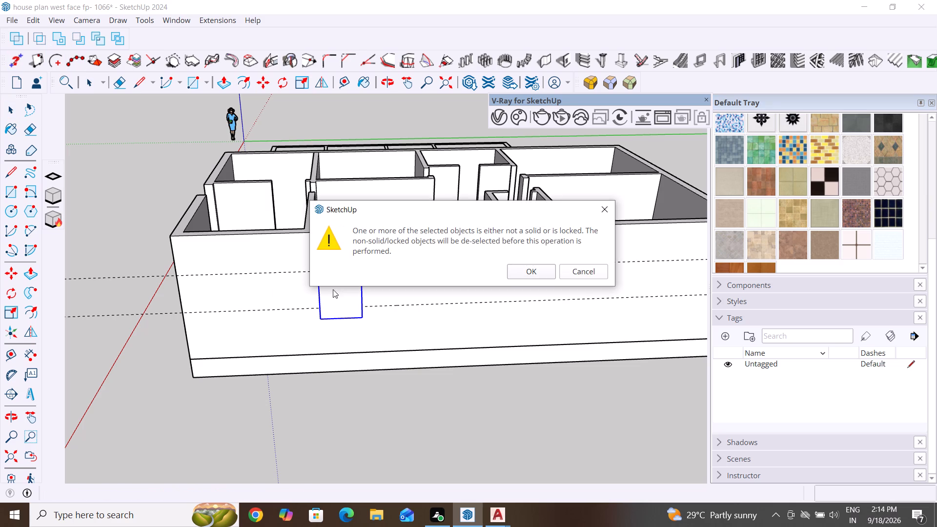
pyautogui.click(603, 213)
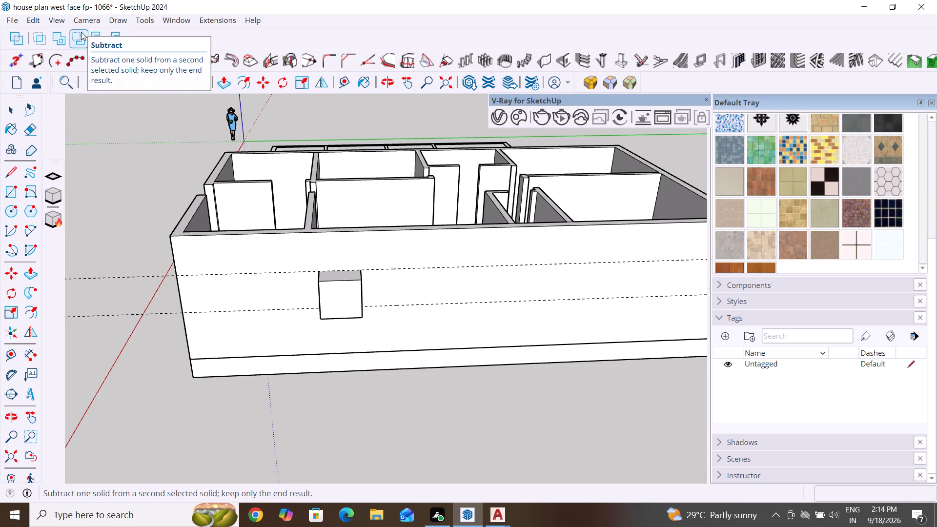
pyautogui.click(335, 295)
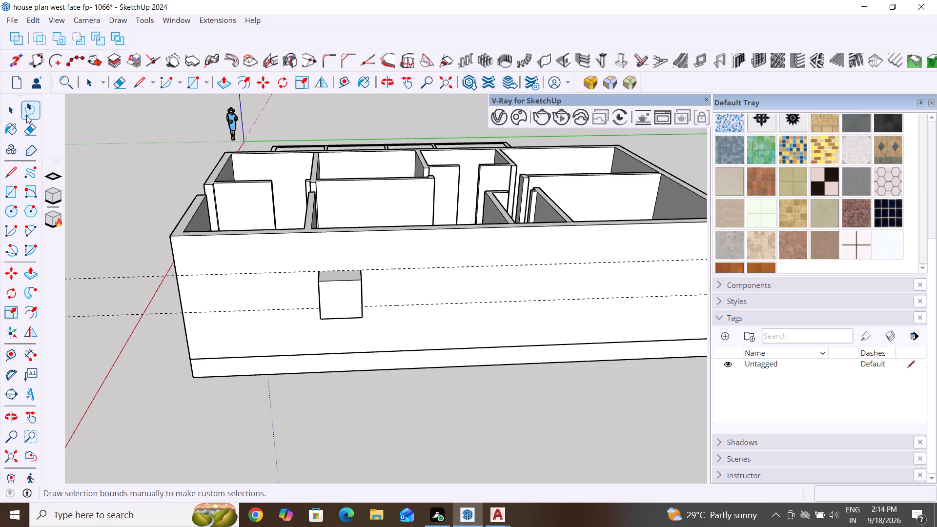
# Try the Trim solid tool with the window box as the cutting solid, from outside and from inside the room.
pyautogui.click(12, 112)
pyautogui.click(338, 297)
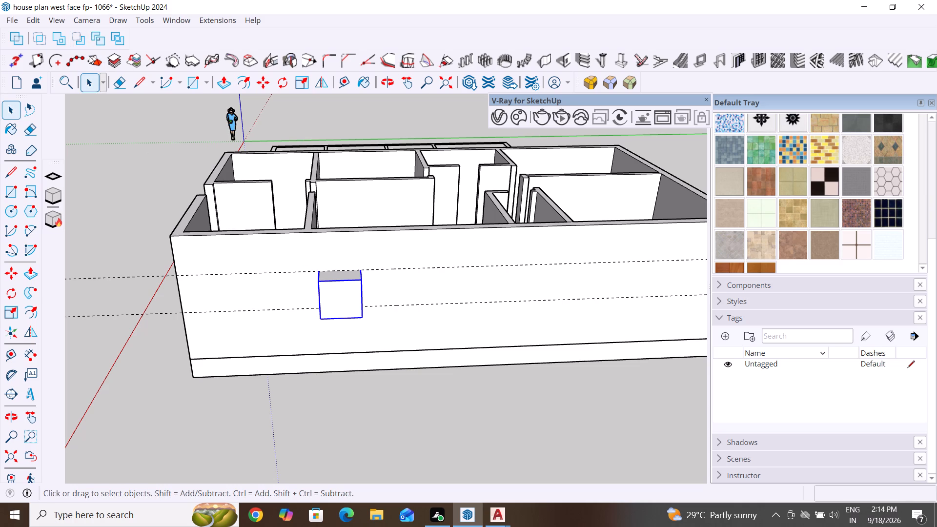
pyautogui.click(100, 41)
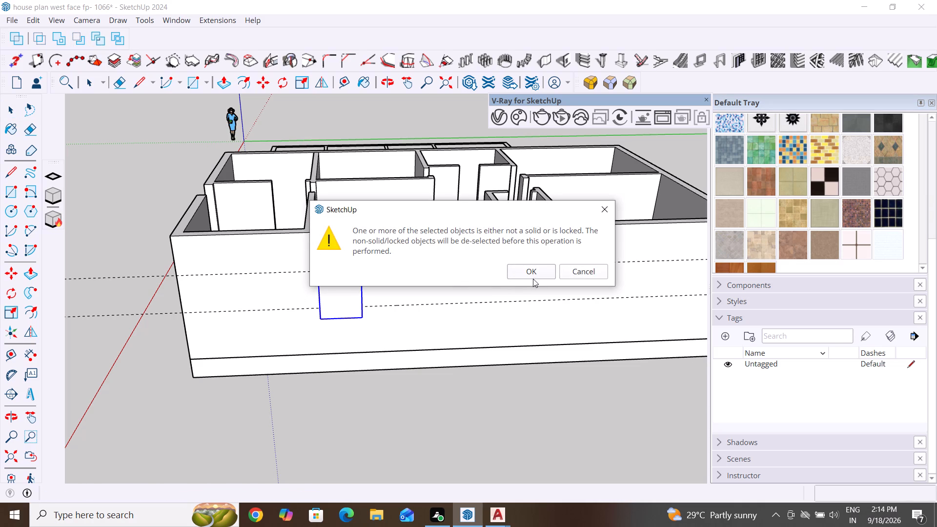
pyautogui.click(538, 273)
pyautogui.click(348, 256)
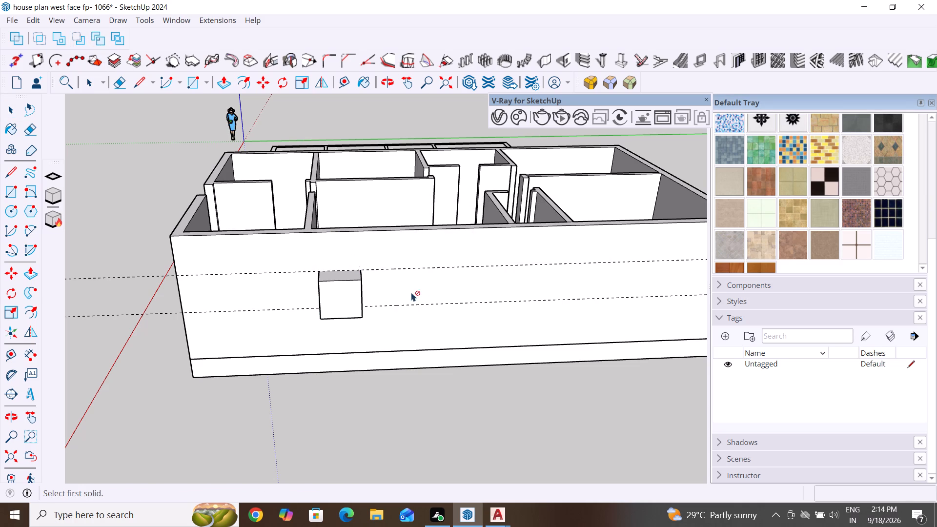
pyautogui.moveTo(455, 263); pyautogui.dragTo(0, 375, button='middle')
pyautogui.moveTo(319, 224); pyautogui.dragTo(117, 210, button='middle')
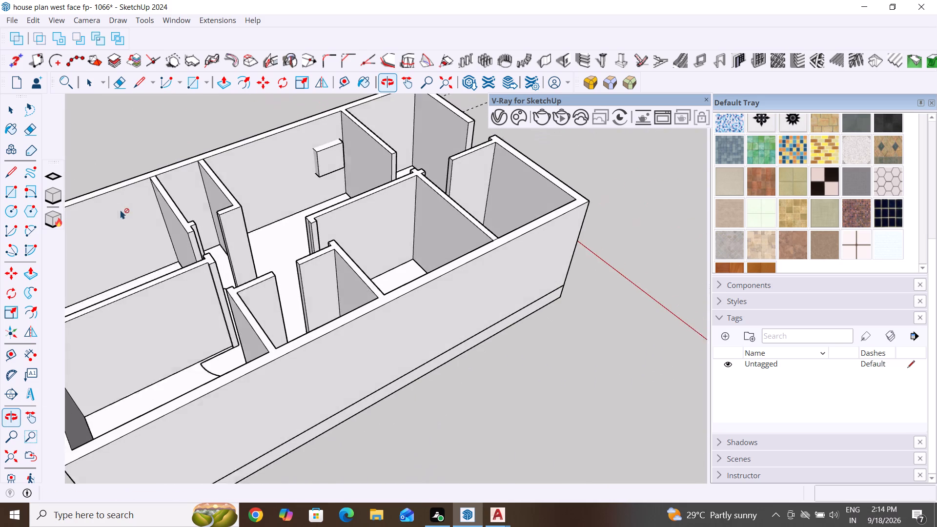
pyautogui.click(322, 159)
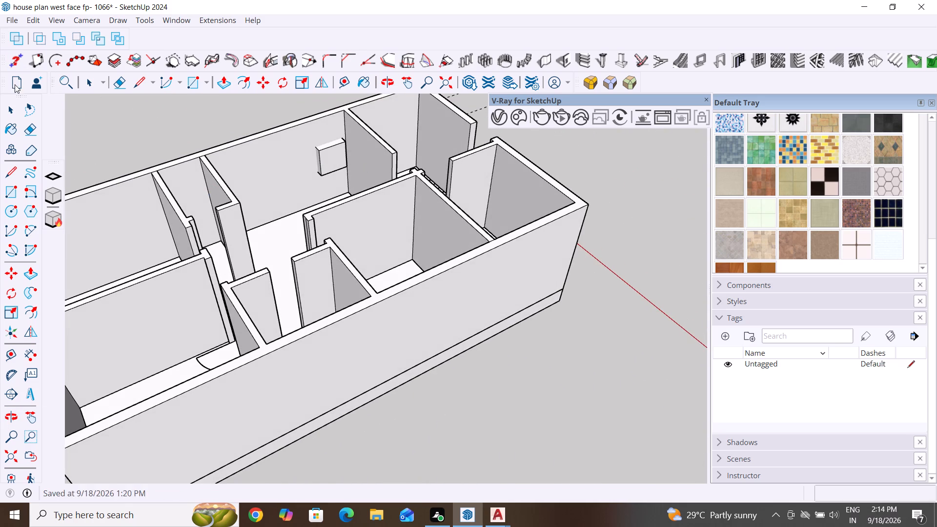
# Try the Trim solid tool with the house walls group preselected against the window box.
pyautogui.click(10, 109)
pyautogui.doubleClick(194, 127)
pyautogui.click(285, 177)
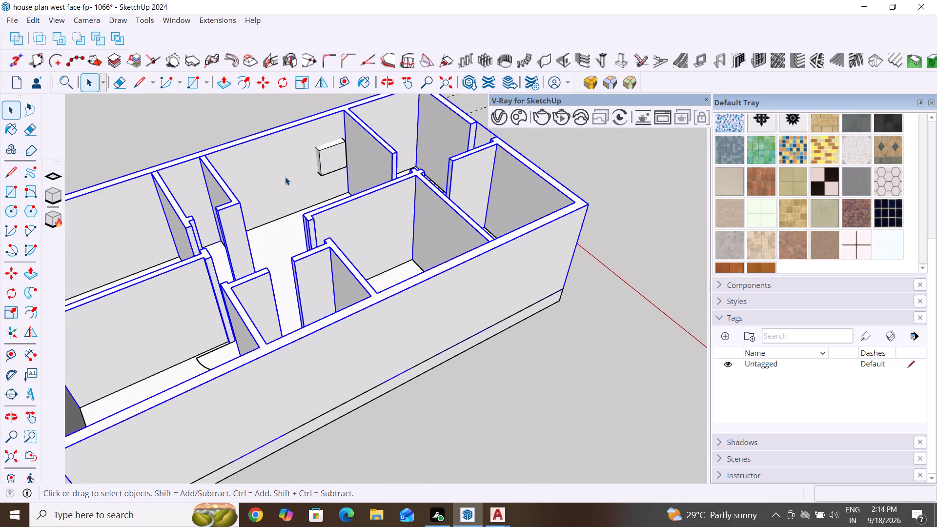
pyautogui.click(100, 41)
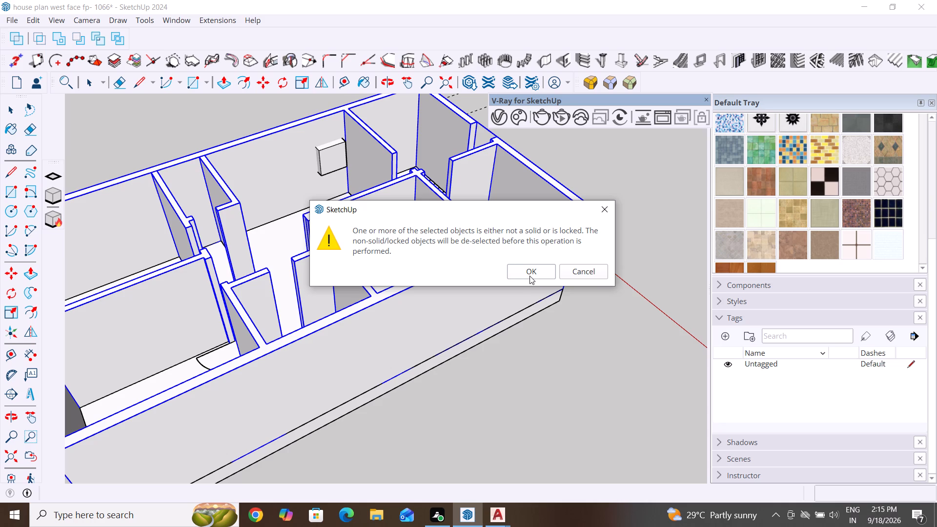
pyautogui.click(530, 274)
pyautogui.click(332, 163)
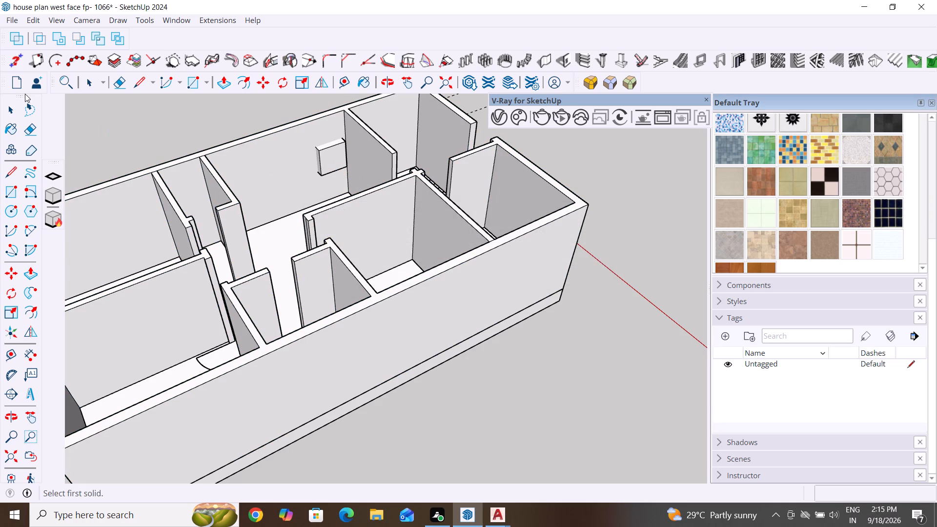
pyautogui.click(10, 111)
# Move the house walls group by its lower corner about 66 feet away from the floor slab, leaving the window box behind.
pyautogui.scroll(-4, 378, 377)
pyautogui.moveTo(288, 364); pyautogui.dragTo(404, 366, button='middle')
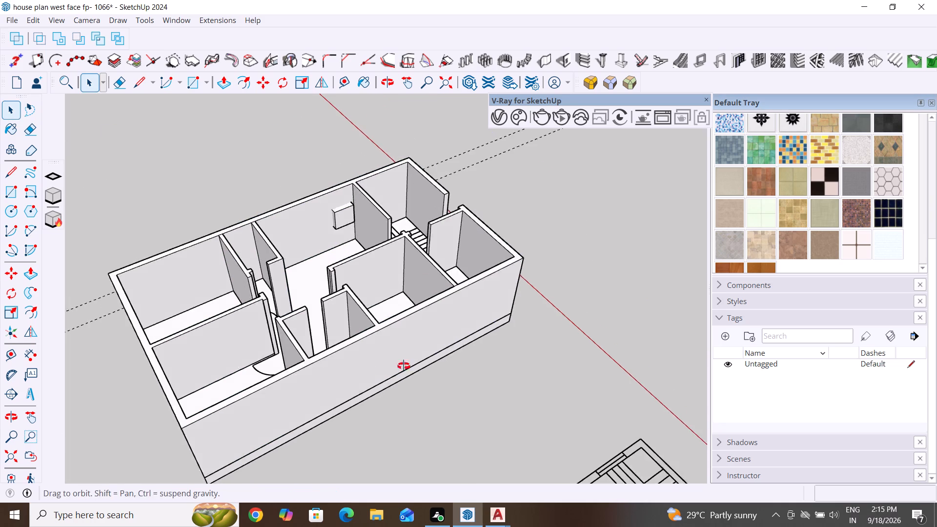
pyautogui.moveTo(404, 366); pyautogui.dragTo(660, 268, button='middle')
pyautogui.moveTo(383, 402); pyautogui.dragTo(630, 387, button='middle')
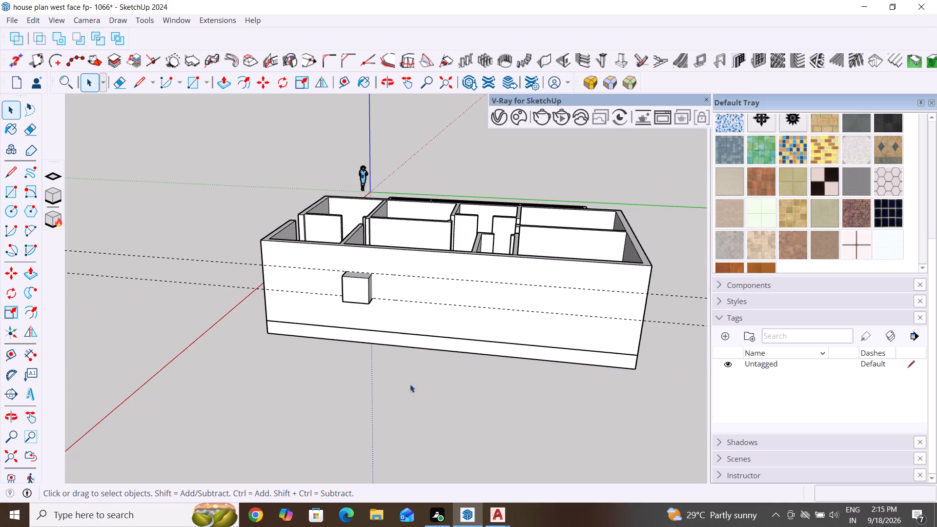
pyautogui.moveTo(413, 385); pyautogui.dragTo(510, 332, button='middle')
pyautogui.click(449, 269)
pyautogui.click(471, 279)
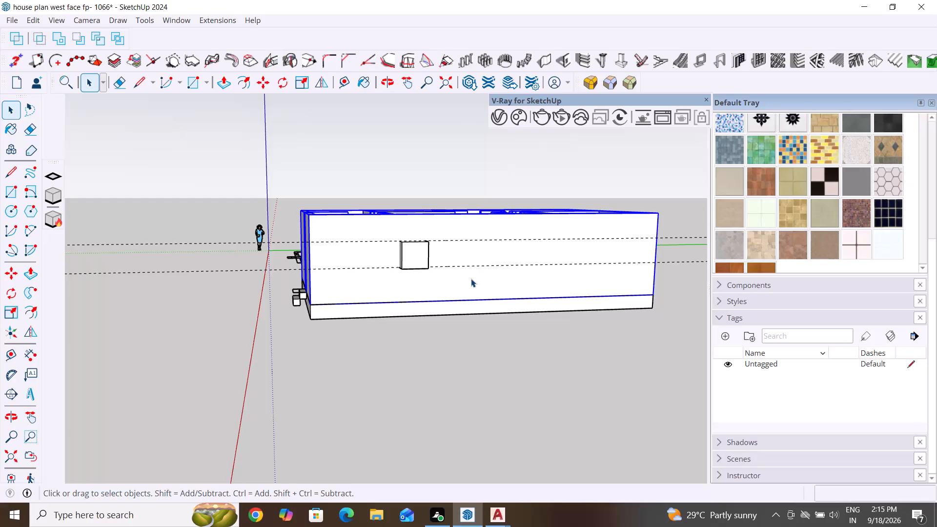
pyautogui.press('m')
pyautogui.press('Return')
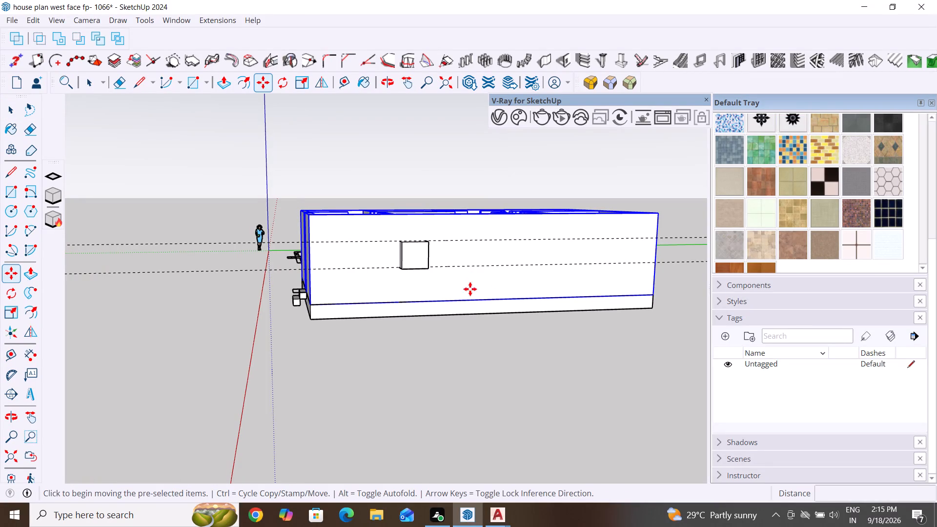
pyautogui.moveTo(360, 352); pyautogui.dragTo(611, 325, button='middle')
pyautogui.scroll(3, 452, 268)
pyautogui.moveTo(448, 363); pyautogui.dragTo(437, 416, button='middle')
pyautogui.scroll(4, 503, 361)
pyautogui.click(492, 329)
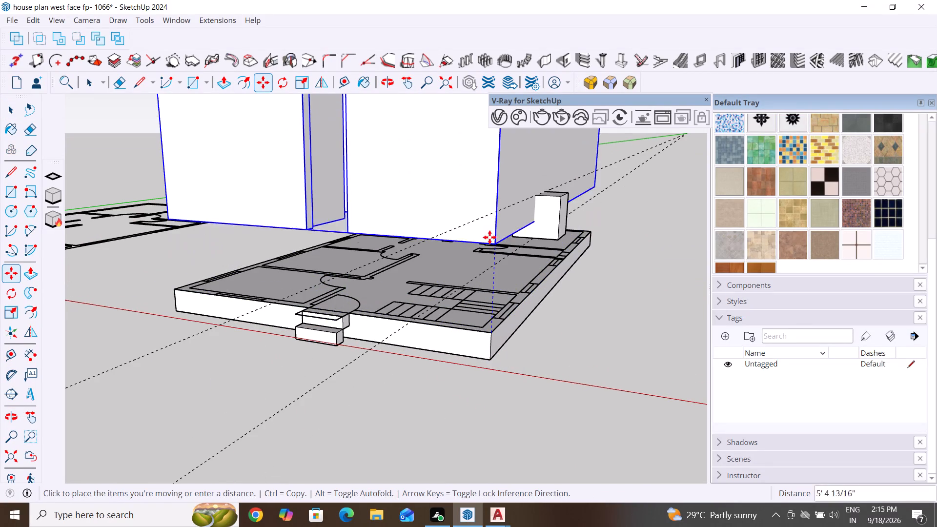
pyautogui.moveTo(495, 223); pyautogui.dragTo(499, 120, button='middle')
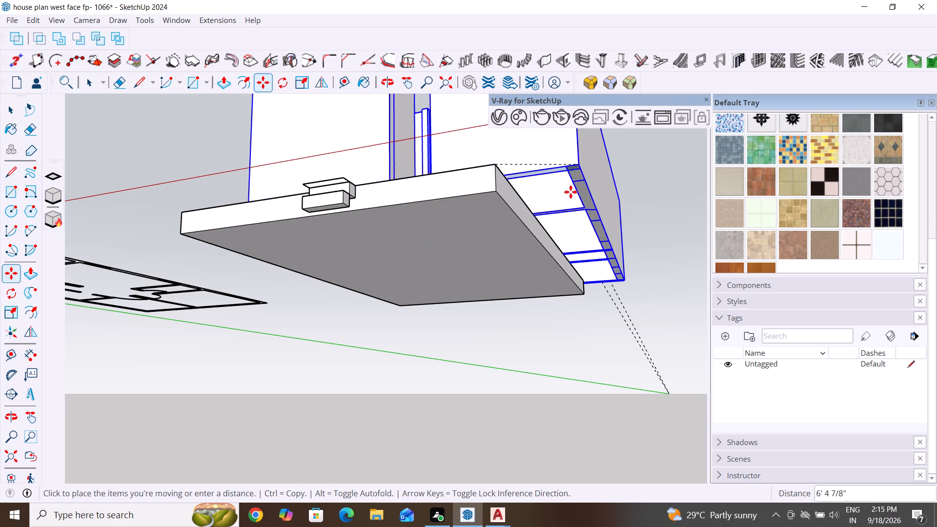
pyautogui.moveTo(577, 184); pyautogui.dragTo(470, 236, button='middle')
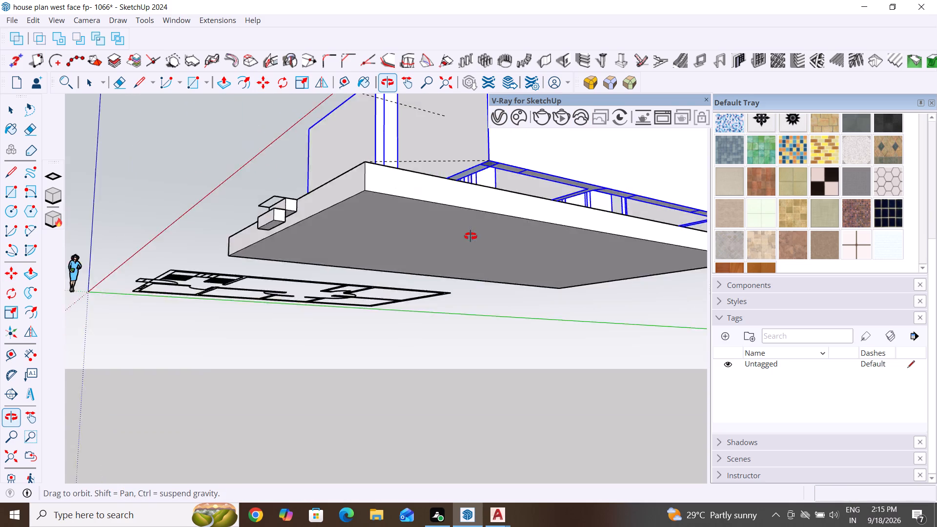
pyautogui.moveTo(470, 236); pyautogui.dragTo(545, 372, button='middle')
pyautogui.scroll(-9, 545, 372)
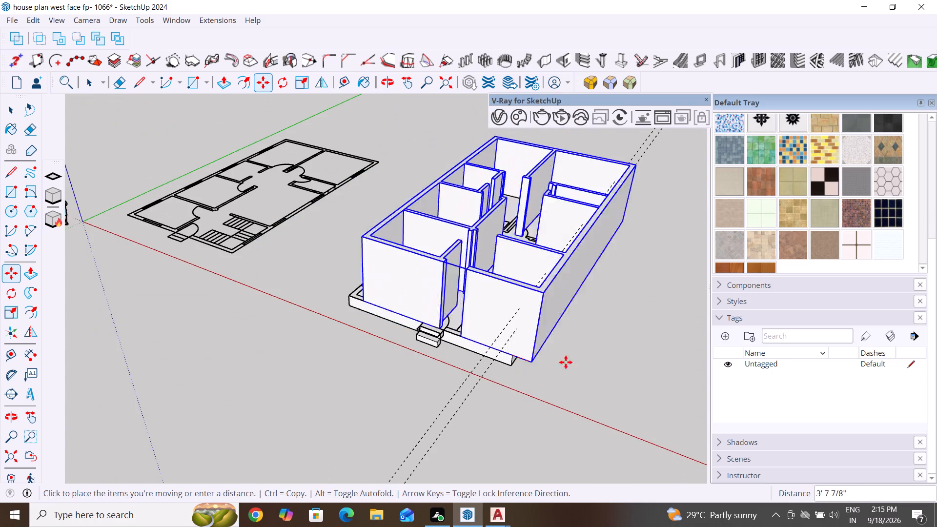
pyautogui.scroll(-10, 339, 303)
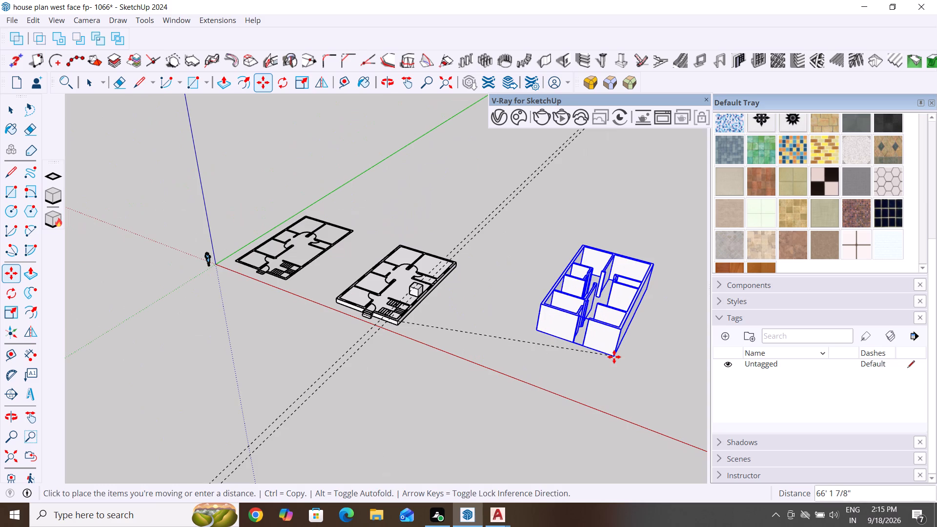
pyautogui.click(614, 357)
pyautogui.click(10, 110)
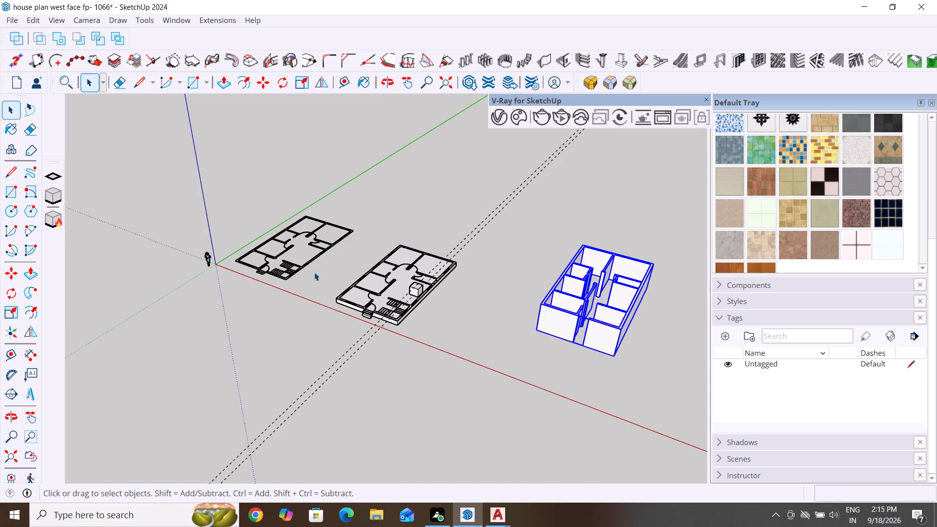
pyautogui.scroll(-3, 417, 360)
pyautogui.moveTo(492, 393); pyautogui.dragTo(376, 282, button='middle')
pyautogui.scroll(-1, 214, 203)
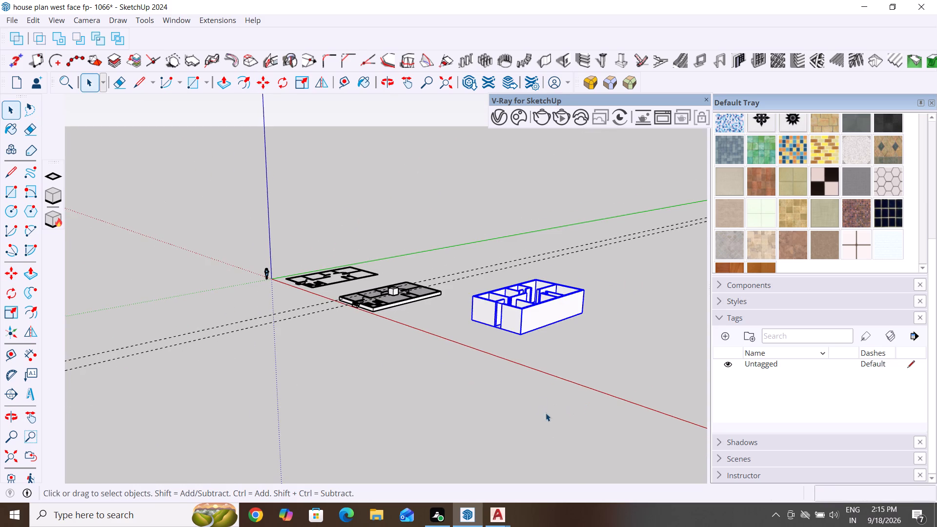
# Draw a 9' 4" by 9" rectangle closing the open underside of the outer wall segment beside the entrance opening.
pyautogui.moveTo(552, 358); pyautogui.dragTo(519, 165, button='middle')
pyautogui.scroll(4, 539, 236)
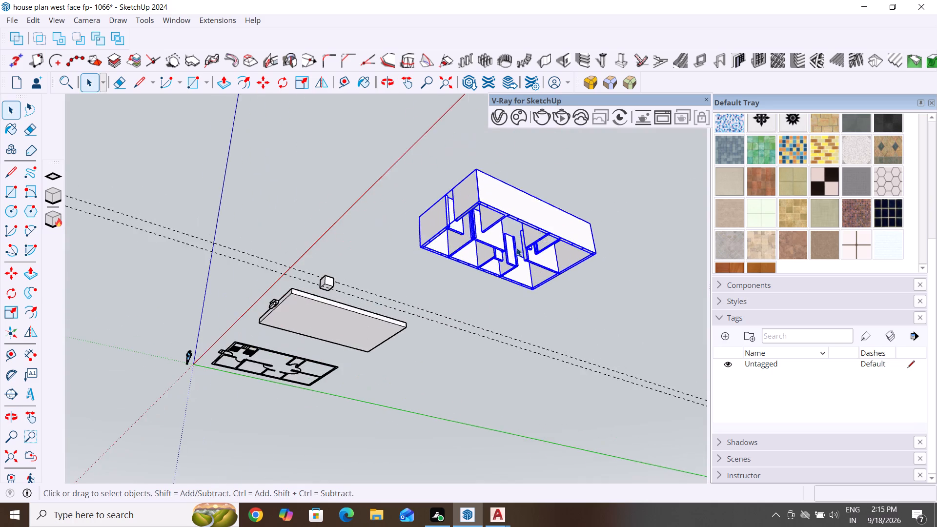
pyautogui.scroll(1, 516, 247)
pyautogui.moveTo(515, 244); pyautogui.dragTo(530, 122, button='middle')
pyautogui.scroll(-5, 473, 347)
pyautogui.moveTo(529, 228); pyautogui.dragTo(491, 144, button='middle')
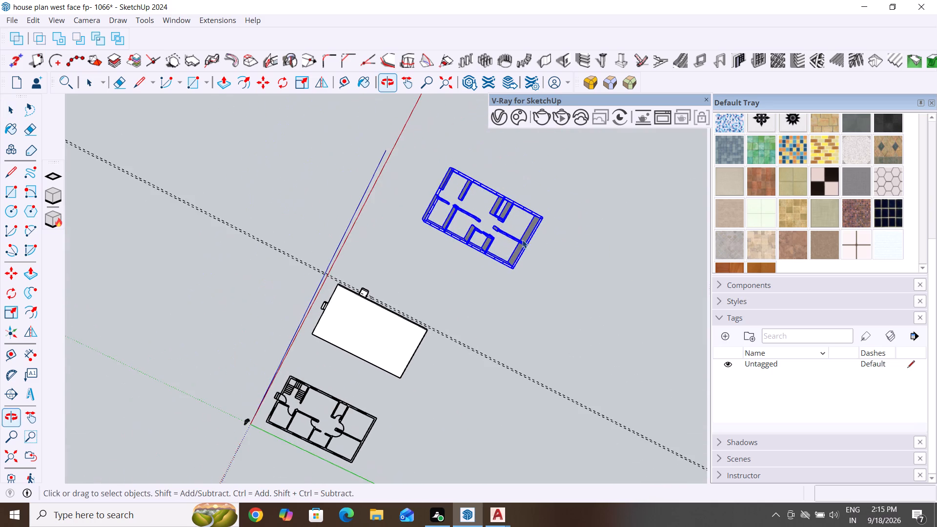
pyautogui.scroll(3, 532, 256)
pyautogui.moveTo(533, 255); pyautogui.dragTo(166, 308, button='middle')
pyautogui.scroll(1, 166, 308)
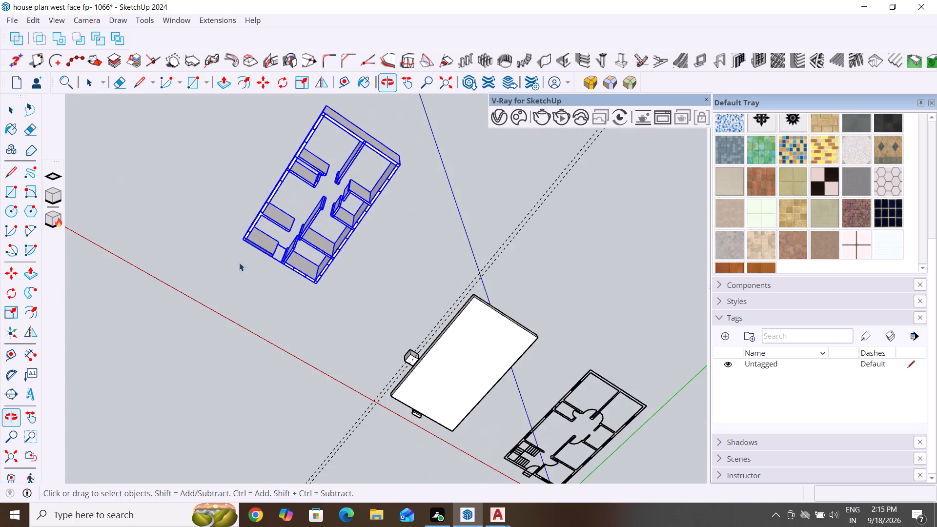
pyautogui.scroll(2, 377, 113)
pyautogui.scroll(1, 329, 166)
pyautogui.moveTo(333, 162); pyautogui.dragTo(377, 129, button='middle')
pyautogui.scroll(3, 339, 198)
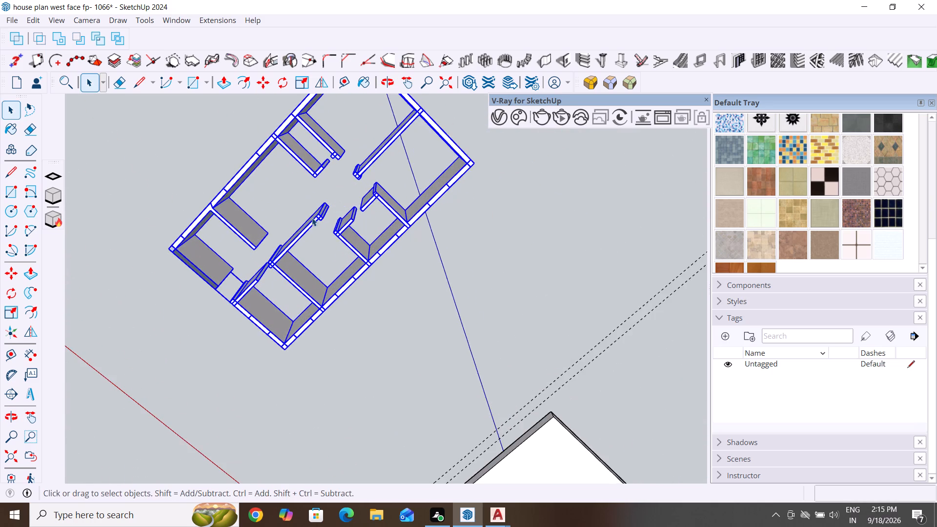
pyautogui.moveTo(312, 218); pyautogui.dragTo(571, 214, button='middle')
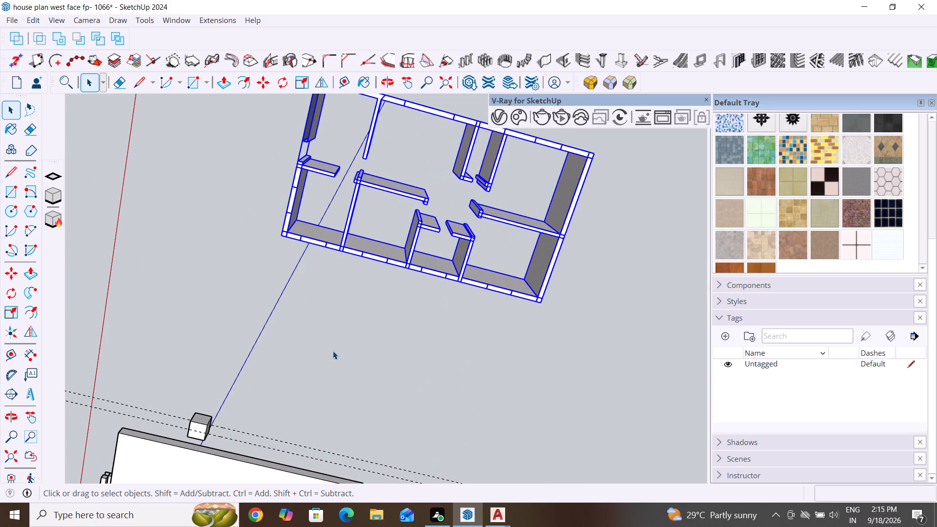
pyautogui.scroll(-5, 333, 351)
pyautogui.moveTo(332, 247); pyautogui.dragTo(392, 146, button='middle')
pyautogui.scroll(5, 384, 152)
pyautogui.scroll(2, 341, 243)
pyautogui.moveTo(366, 237); pyautogui.dragTo(431, 274, button='middle')
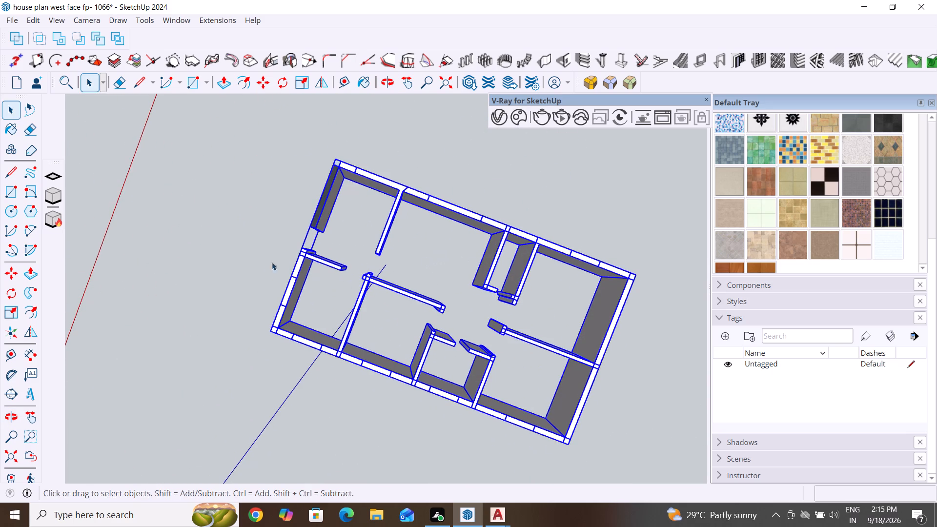
pyautogui.click(5, 188)
pyautogui.scroll(4, 292, 238)
pyautogui.moveTo(323, 227); pyautogui.dragTo(357, 284, button='middle')
pyautogui.scroll(6, 354, 166)
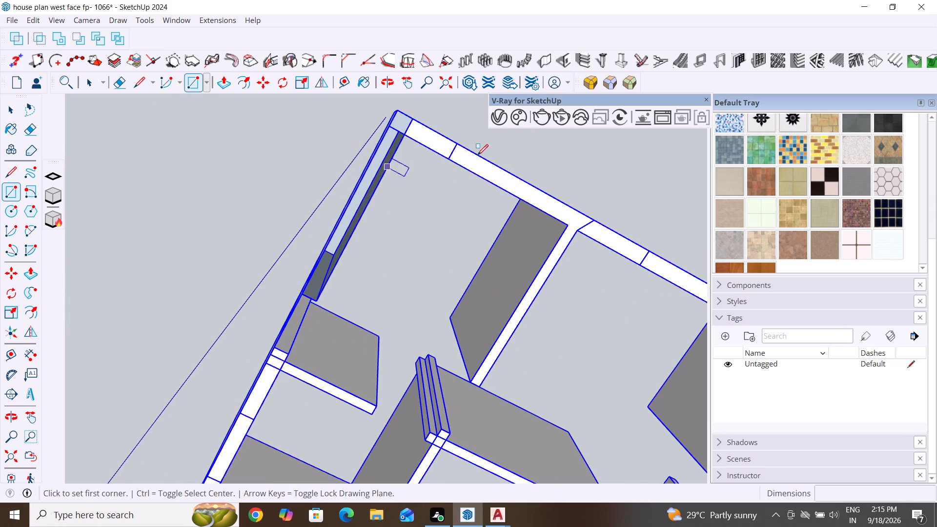
pyautogui.click(400, 111)
pyautogui.click(315, 302)
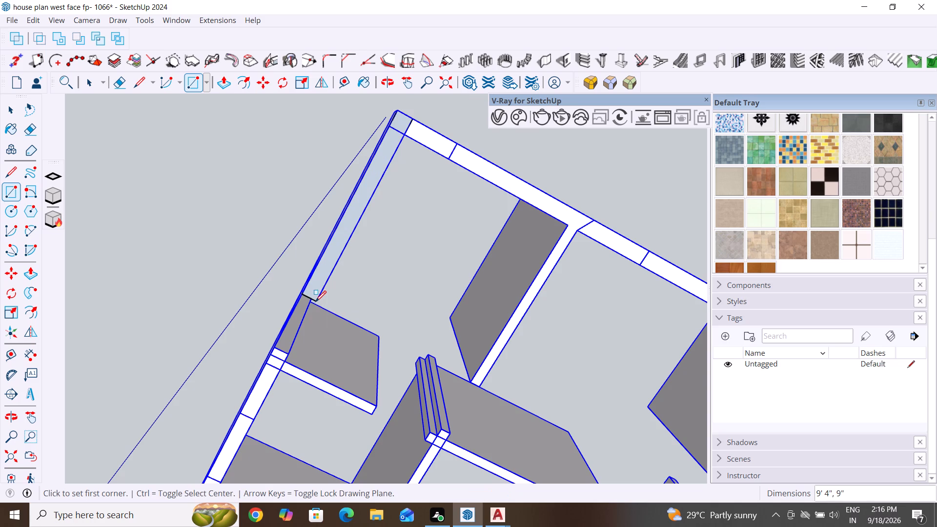
# Reverse the new rectangular face on the underside of the wall segment beside the entrance opening.
pyautogui.scroll(-5, 269, 241)
pyautogui.moveTo(328, 263); pyautogui.dragTo(118, 345, button='middle')
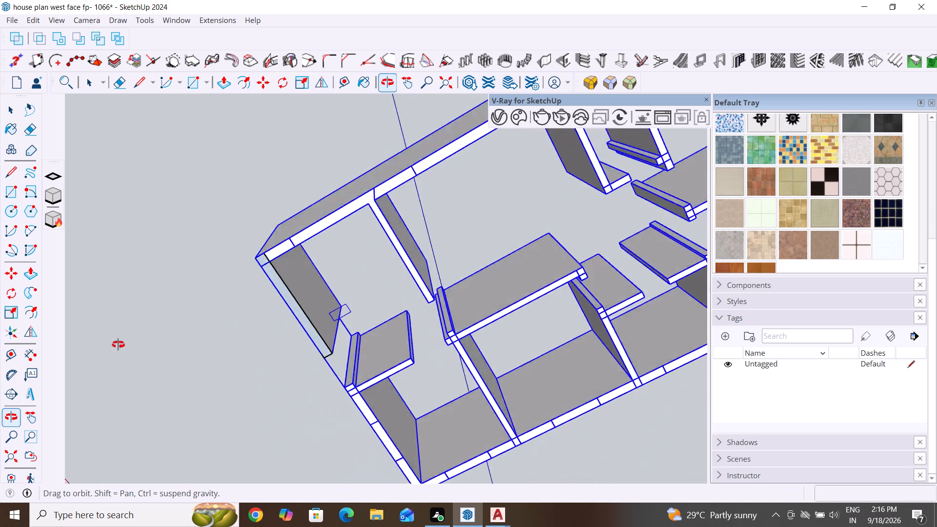
pyautogui.moveTo(118, 345); pyautogui.dragTo(221, 239, button='middle')
pyautogui.scroll(-4, 337, 348)
pyautogui.moveTo(353, 357); pyautogui.dragTo(365, 293, button='middle')
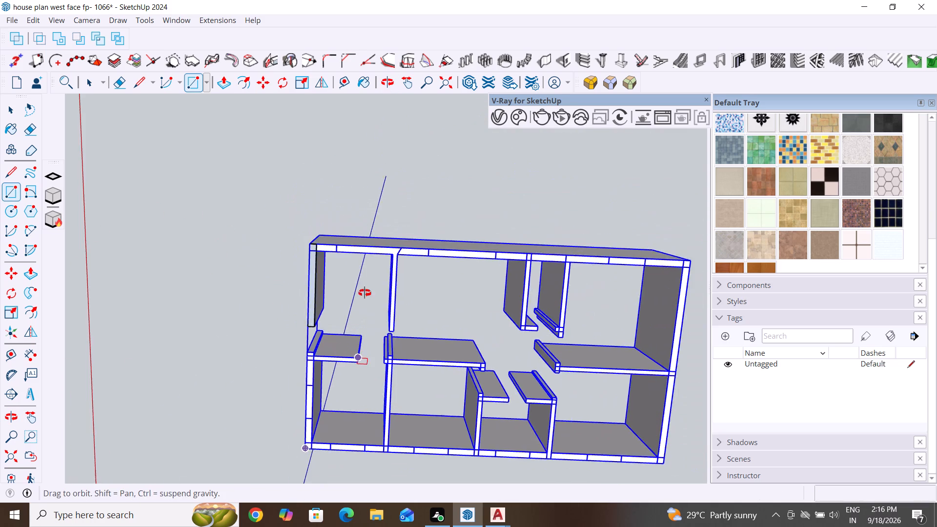
pyautogui.moveTo(365, 293); pyautogui.dragTo(348, 238, button='middle')
pyautogui.scroll(-4, 258, 356)
pyautogui.moveTo(504, 297); pyautogui.dragTo(406, 376, button='middle')
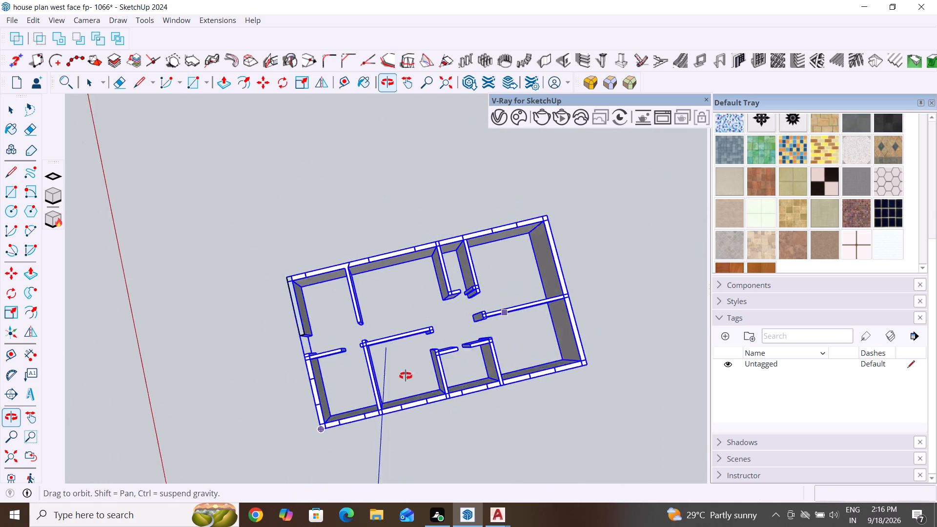
pyautogui.moveTo(406, 376); pyautogui.dragTo(96, 332, button='middle')
pyautogui.moveTo(393, 304); pyautogui.dragTo(372, 419, button='middle')
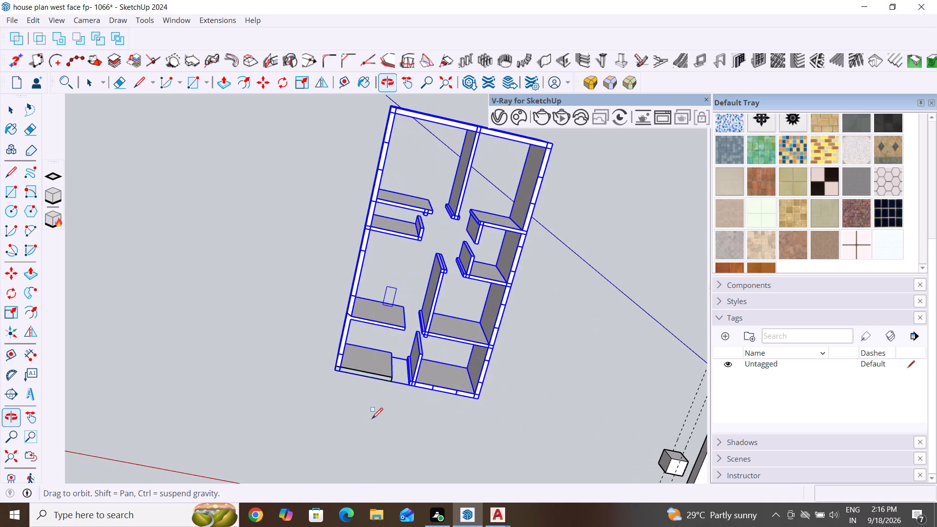
pyautogui.moveTo(422, 247); pyautogui.dragTo(334, 432, button='middle')
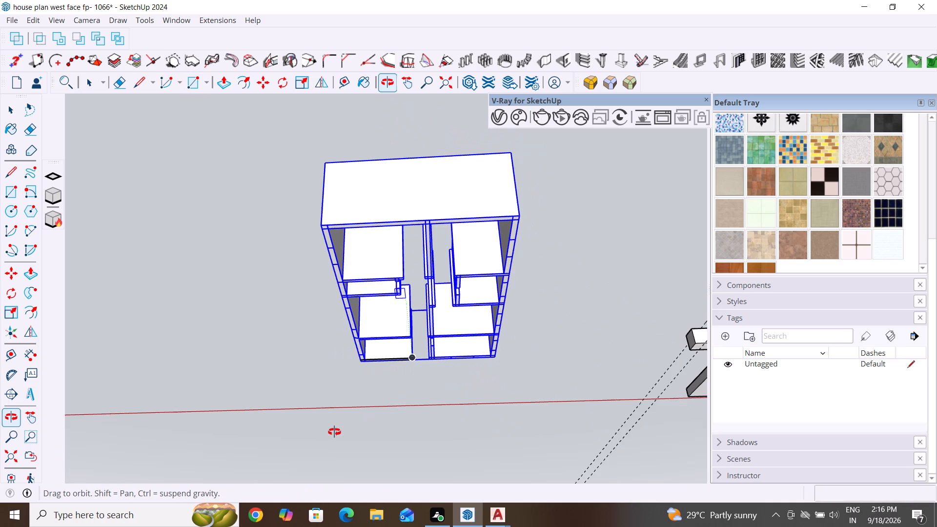
pyautogui.moveTo(334, 432); pyautogui.dragTo(420, 195, button='middle')
pyautogui.moveTo(328, 349); pyautogui.dragTo(433, 206, button='middle')
pyautogui.scroll(4, 315, 340)
pyautogui.scroll(6, 936, 0)
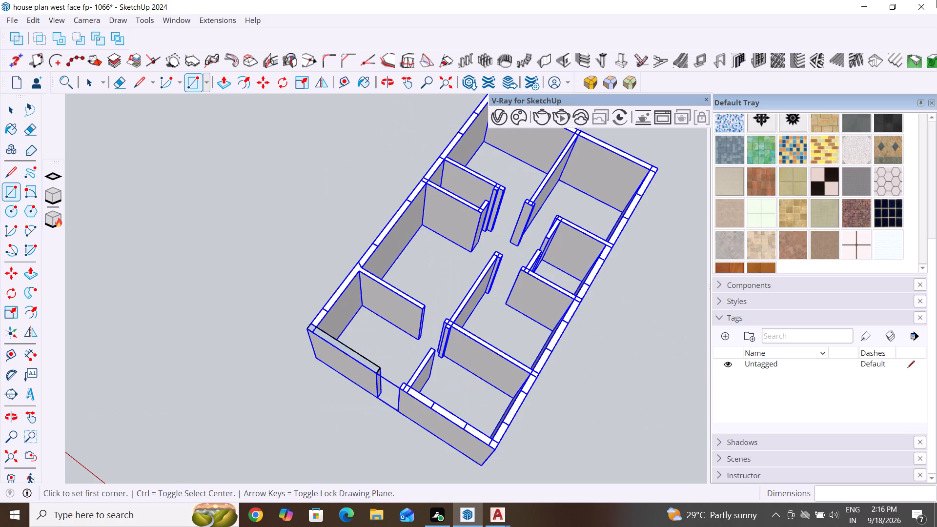
pyautogui.scroll(8, 344, 396)
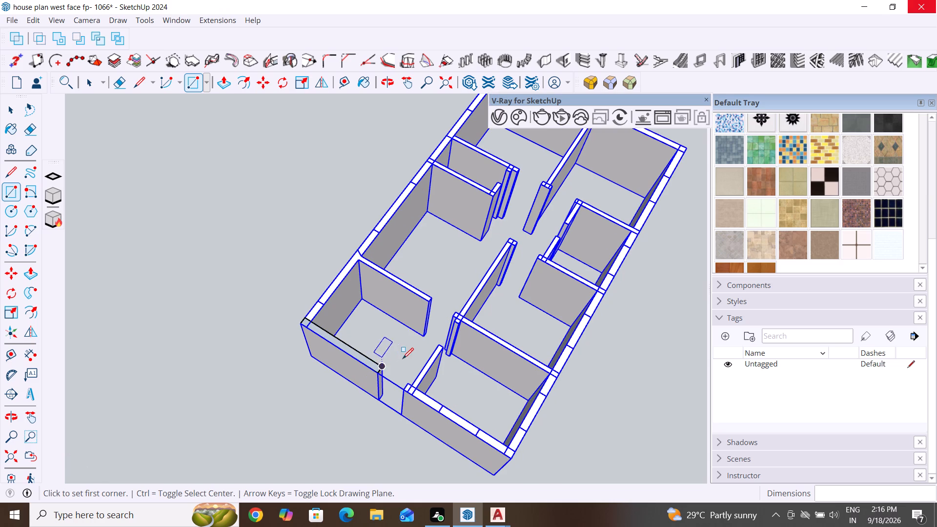
pyautogui.scroll(-3, 423, 307)
pyautogui.click(13, 112)
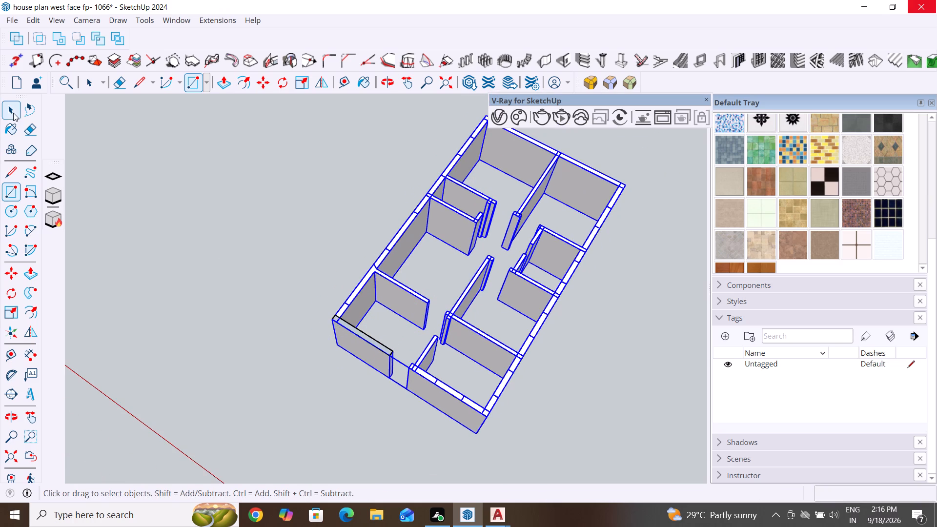
pyautogui.scroll(7, 359, 322)
pyautogui.click(358, 330)
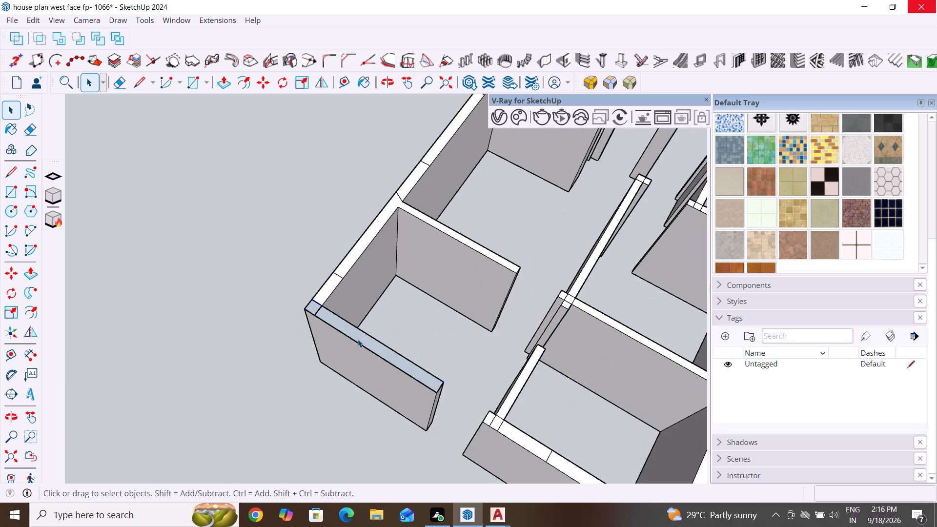
pyautogui.click(358, 339)
pyautogui.rightClick(361, 336)
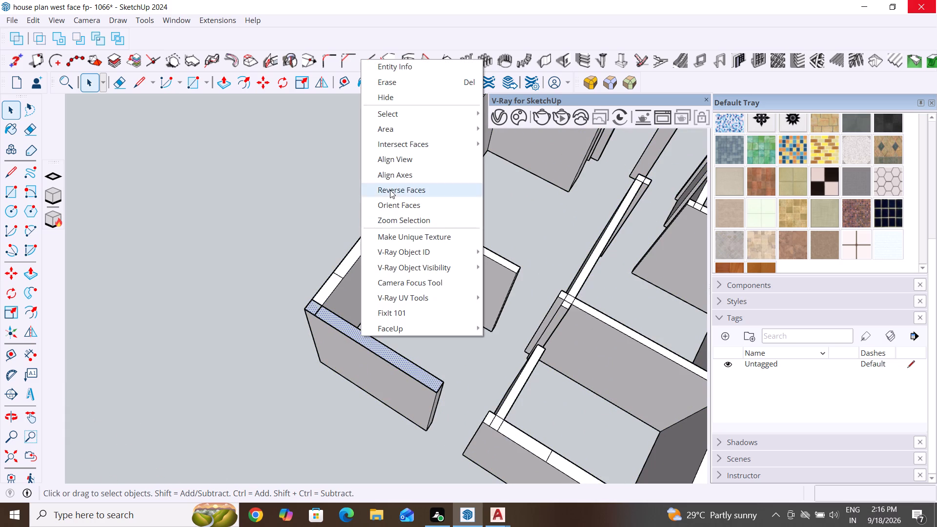
pyautogui.click(390, 190)
# Select the whole walls group together with the new underside face and make them one group.
pyautogui.scroll(-4, 219, 347)
pyautogui.click(371, 311)
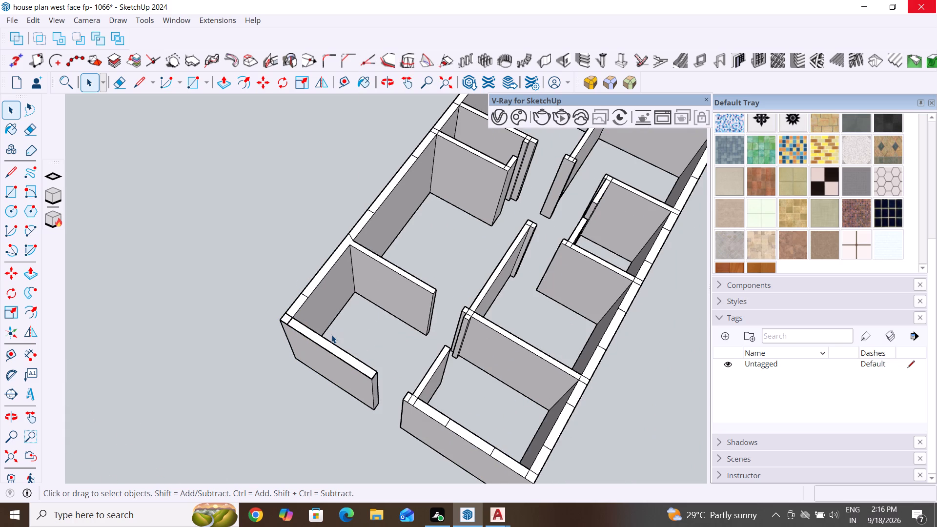
pyautogui.scroll(-7, 330, 336)
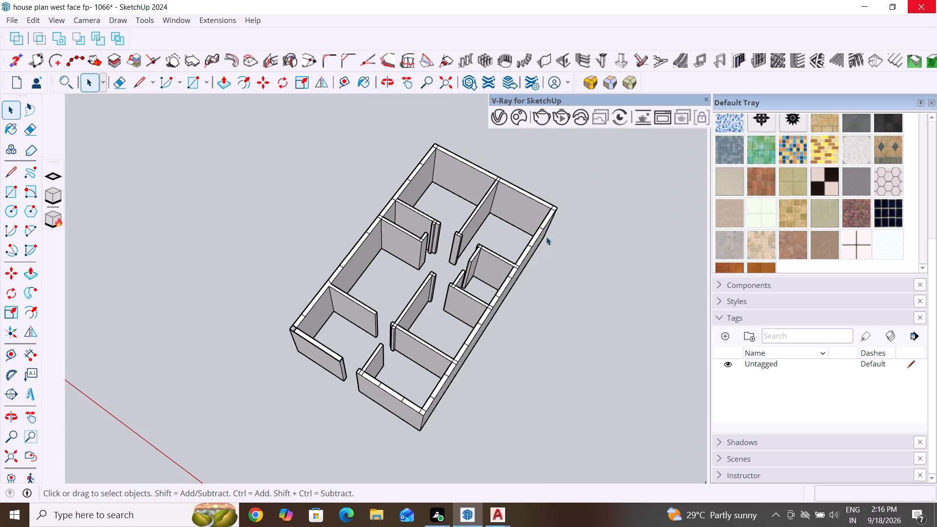
pyautogui.moveTo(611, 143); pyautogui.dragTo(246, 426)
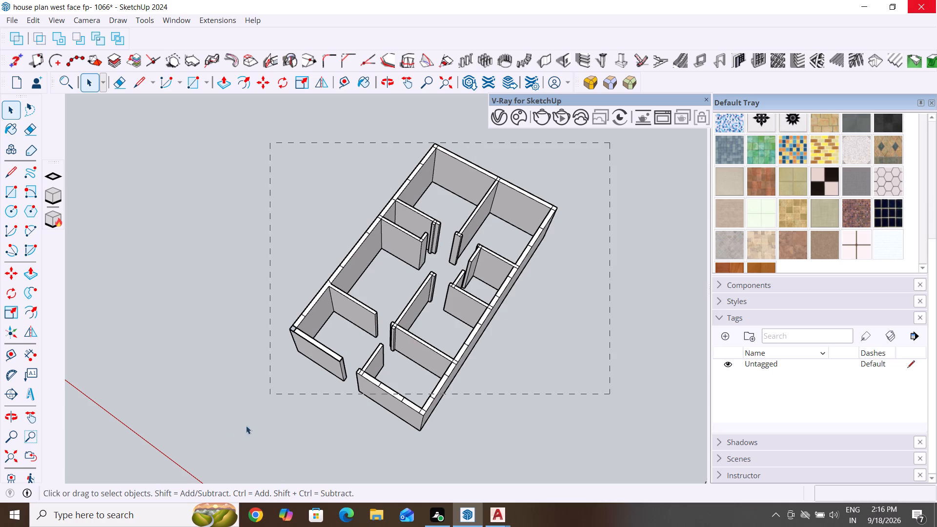
pyautogui.moveTo(246, 426); pyautogui.dragTo(240, 433)
pyautogui.rightClick(329, 360)
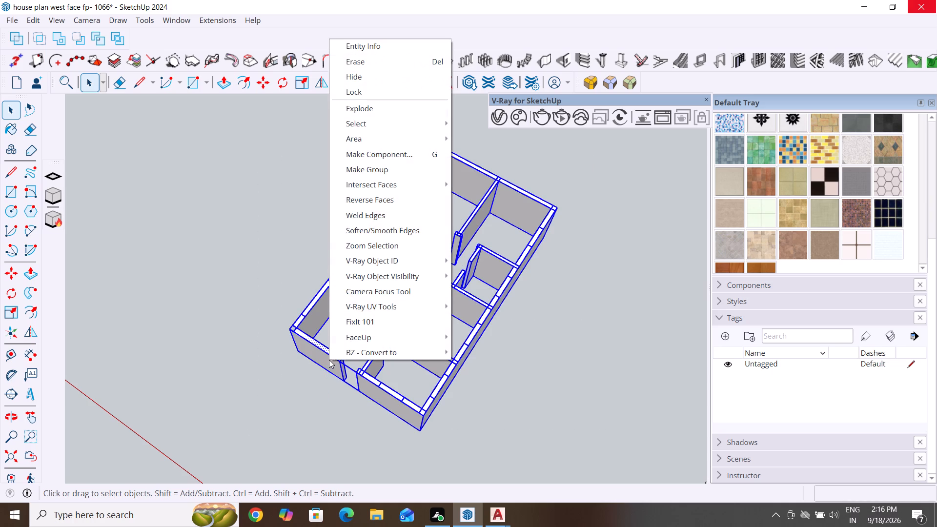
pyautogui.click(374, 173)
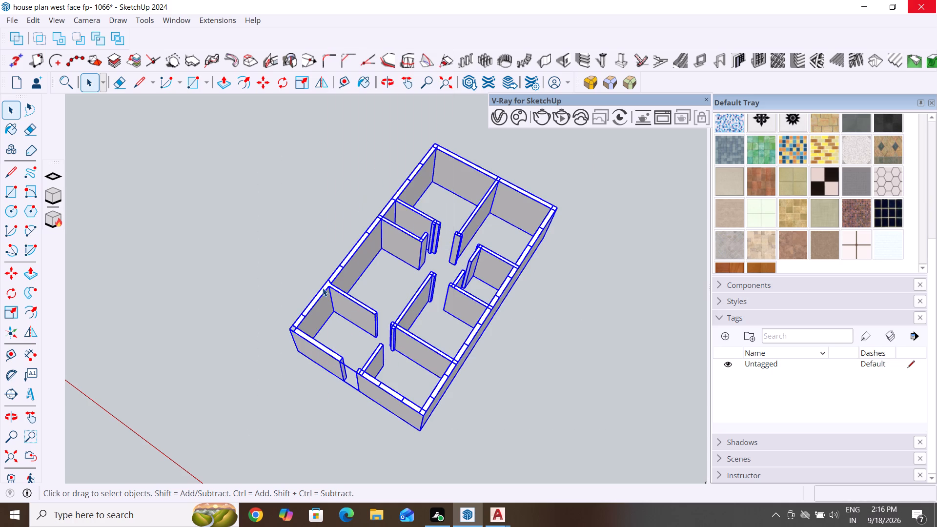
# Move the new walls group by its lower outer corner about 66 feet back onto the floor slab's matching top corner.
pyautogui.scroll(-5, 322, 345)
pyautogui.scroll(-4, 477, 312)
pyautogui.moveTo(509, 234); pyautogui.dragTo(398, 526, button='middle')
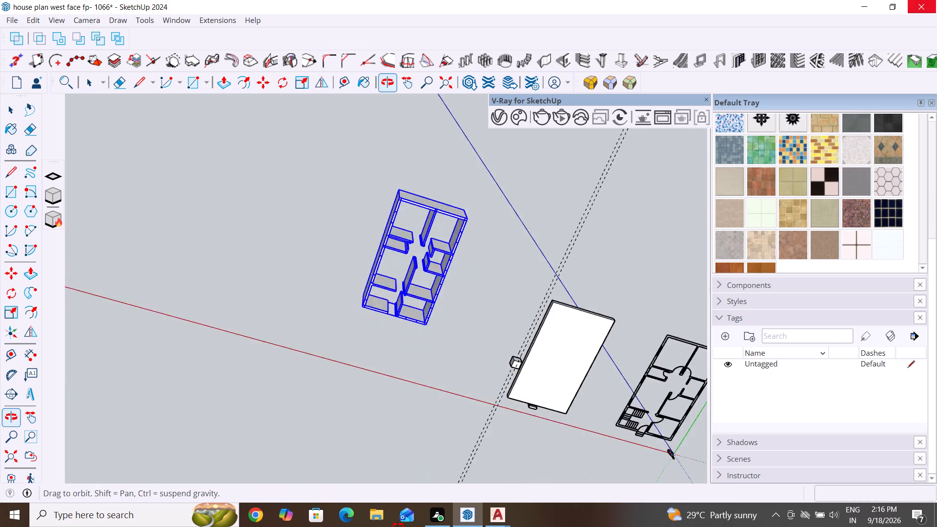
pyautogui.moveTo(398, 526); pyautogui.dragTo(397, 526, button='middle')
pyautogui.moveTo(456, 178); pyautogui.dragTo(467, 501, button='middle')
pyautogui.moveTo(309, 377); pyautogui.dragTo(786, 391, button='middle')
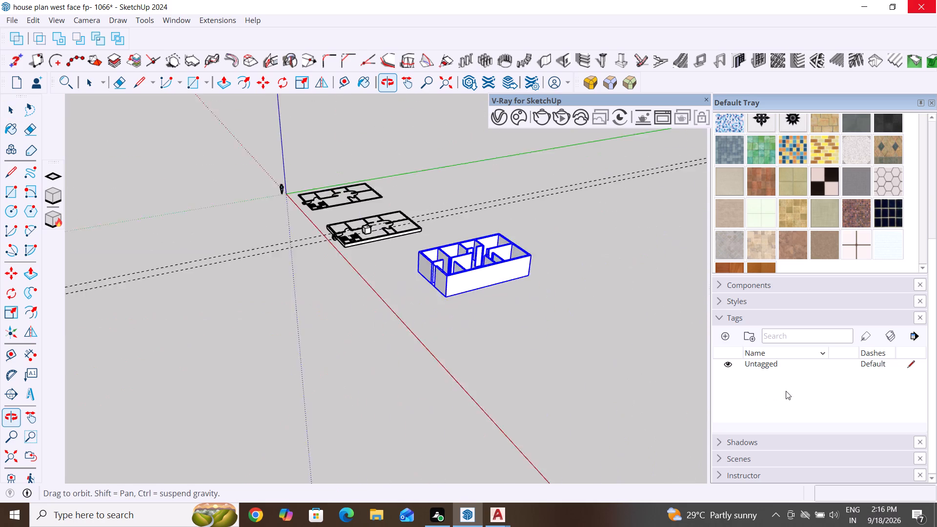
pyautogui.moveTo(295, 324); pyautogui.dragTo(550, 308, button='middle')
pyautogui.scroll(4, 492, 207)
pyautogui.moveTo(540, 175); pyautogui.dragTo(482, 258)
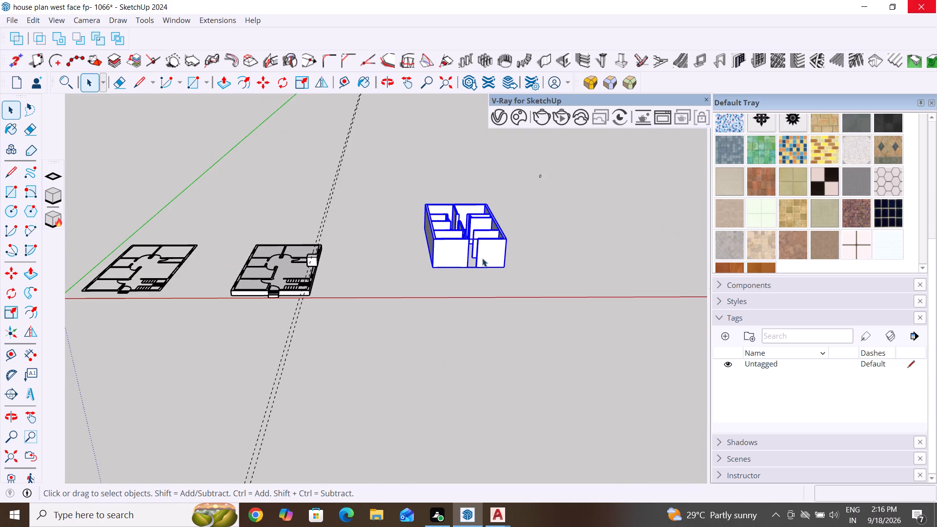
pyautogui.moveTo(482, 258); pyautogui.dragTo(394, 277)
pyautogui.press('m')
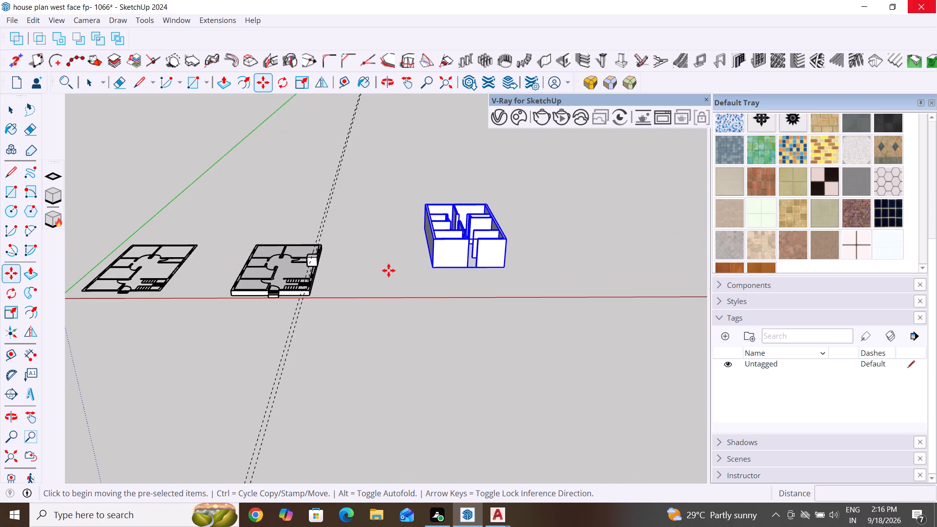
pyautogui.press('Return')
pyautogui.scroll(4, 495, 271)
pyautogui.click(510, 269)
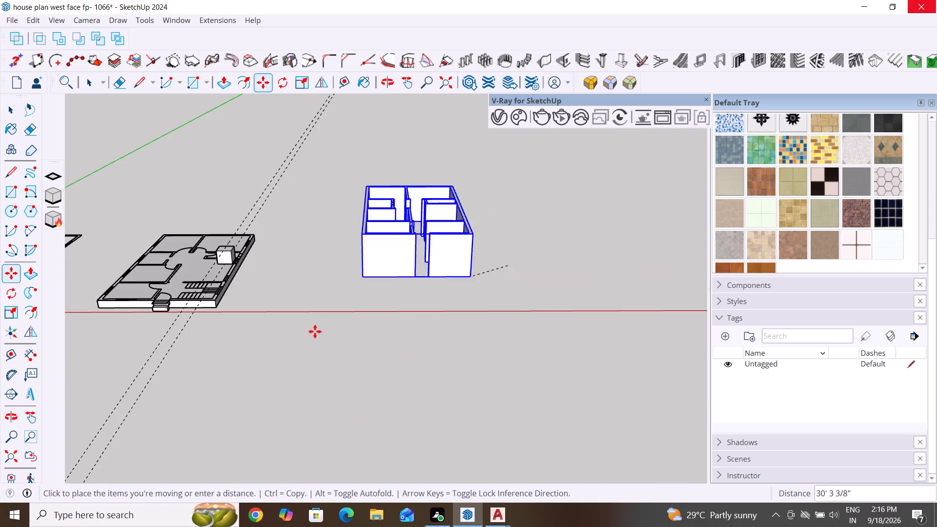
pyautogui.scroll(16, 229, 324)
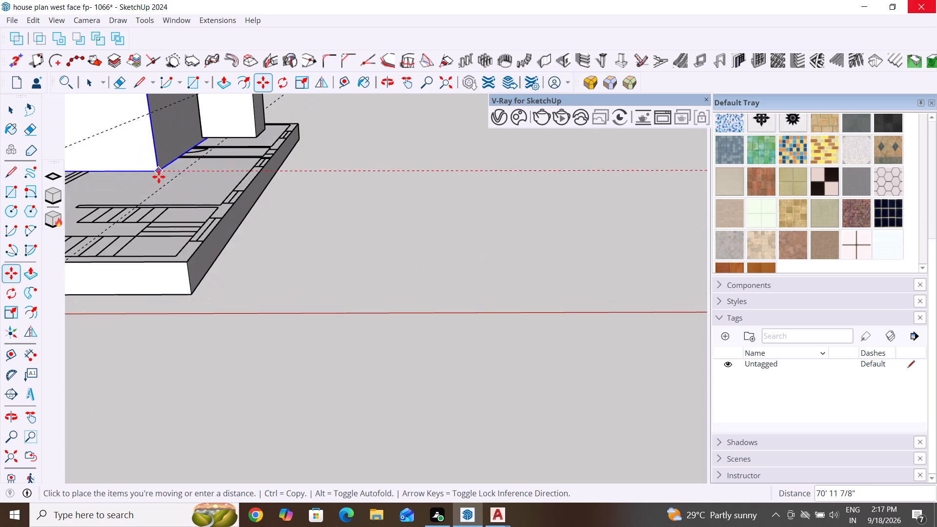
pyautogui.click(188, 264)
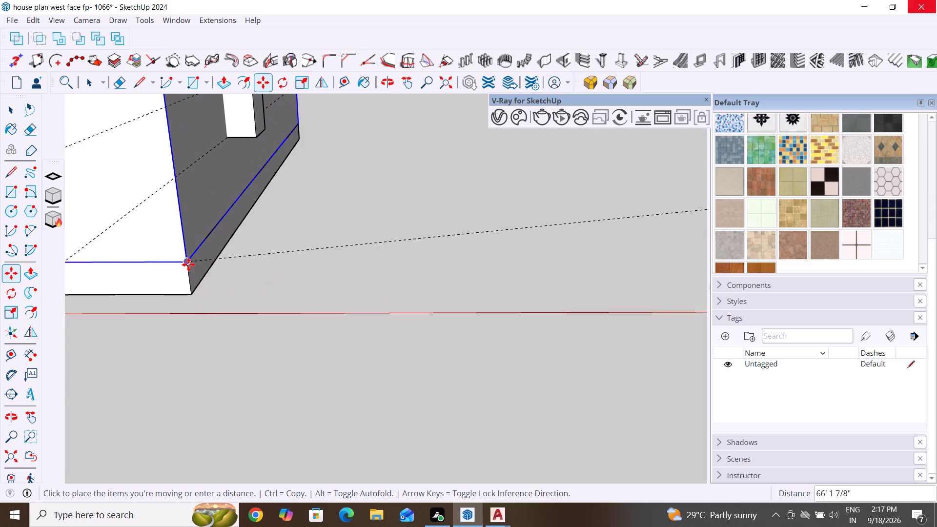
pyautogui.scroll(-5, 407, 395)
pyautogui.click(8, 111)
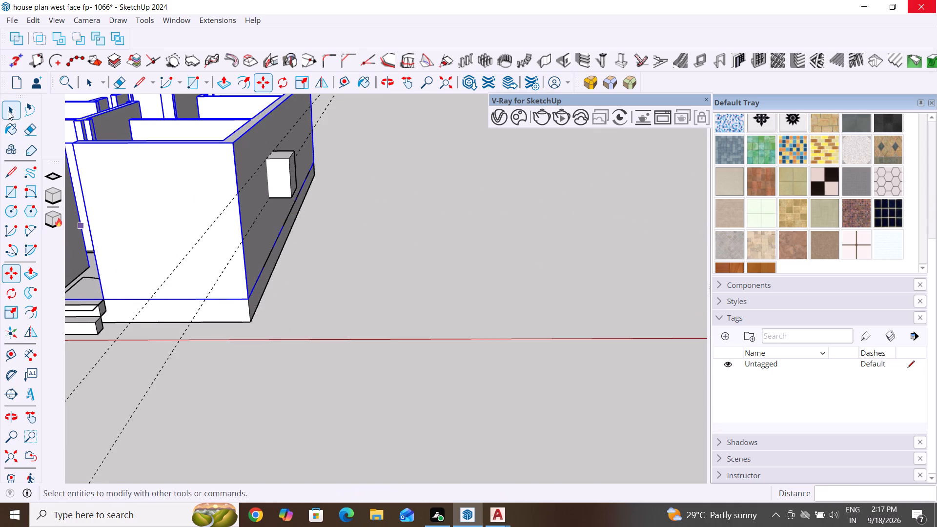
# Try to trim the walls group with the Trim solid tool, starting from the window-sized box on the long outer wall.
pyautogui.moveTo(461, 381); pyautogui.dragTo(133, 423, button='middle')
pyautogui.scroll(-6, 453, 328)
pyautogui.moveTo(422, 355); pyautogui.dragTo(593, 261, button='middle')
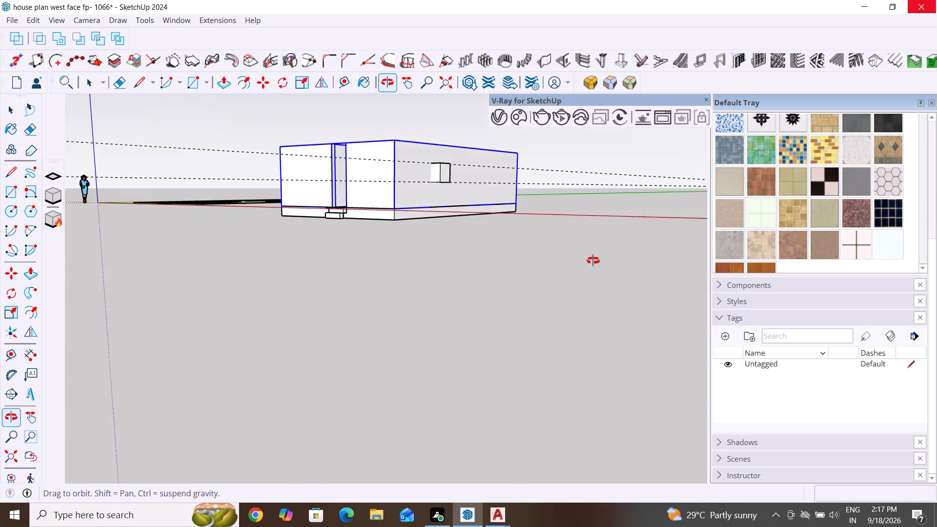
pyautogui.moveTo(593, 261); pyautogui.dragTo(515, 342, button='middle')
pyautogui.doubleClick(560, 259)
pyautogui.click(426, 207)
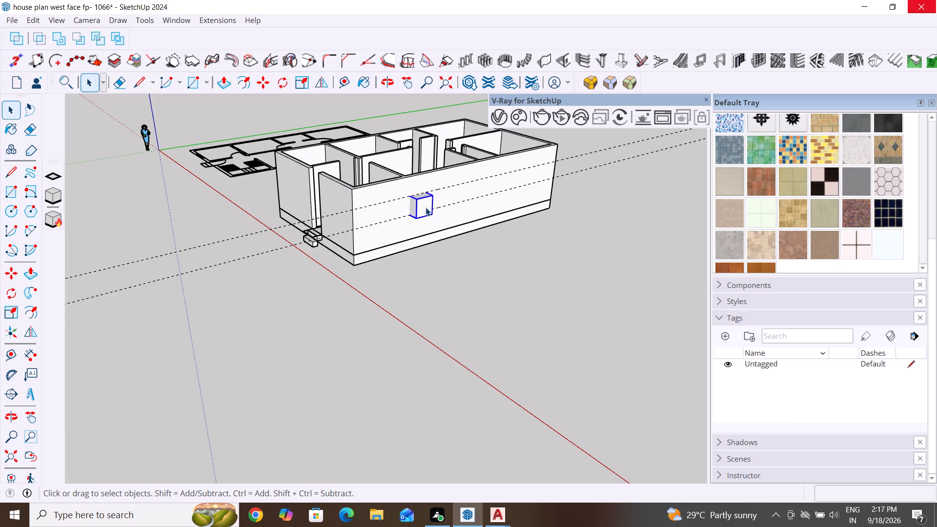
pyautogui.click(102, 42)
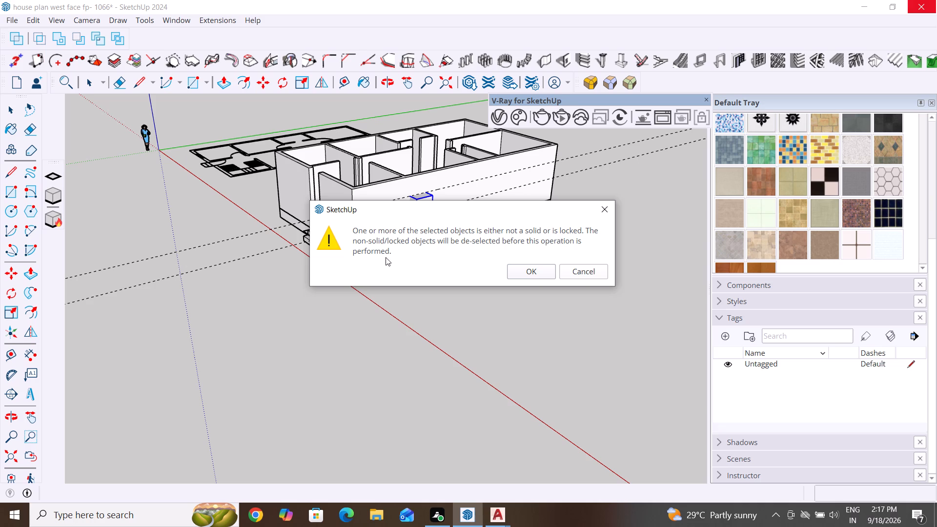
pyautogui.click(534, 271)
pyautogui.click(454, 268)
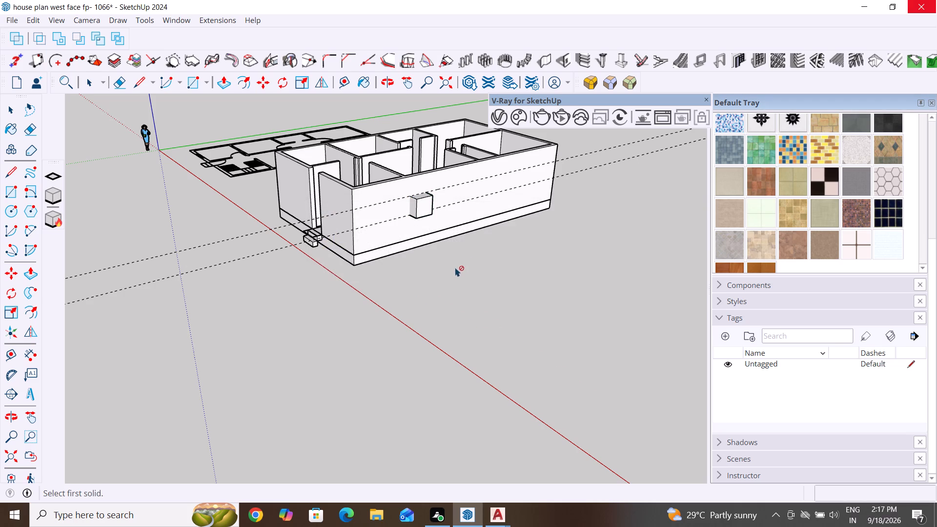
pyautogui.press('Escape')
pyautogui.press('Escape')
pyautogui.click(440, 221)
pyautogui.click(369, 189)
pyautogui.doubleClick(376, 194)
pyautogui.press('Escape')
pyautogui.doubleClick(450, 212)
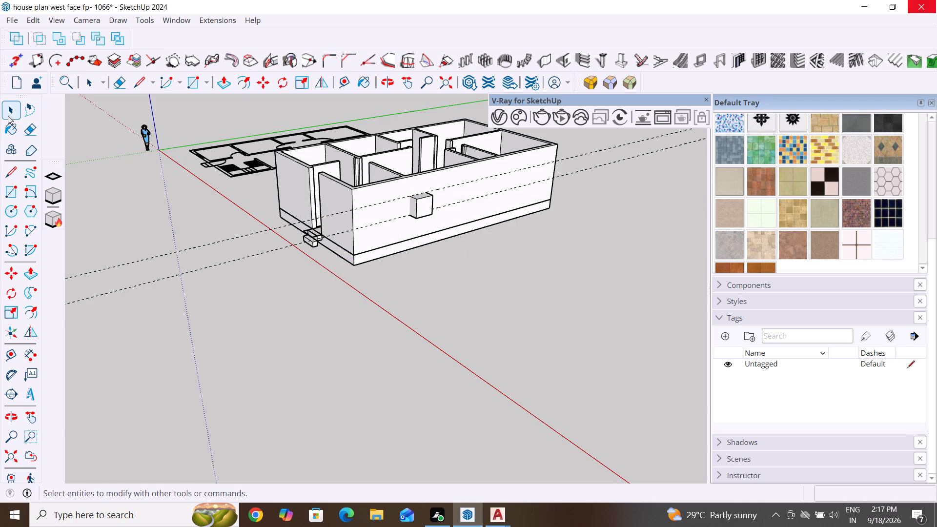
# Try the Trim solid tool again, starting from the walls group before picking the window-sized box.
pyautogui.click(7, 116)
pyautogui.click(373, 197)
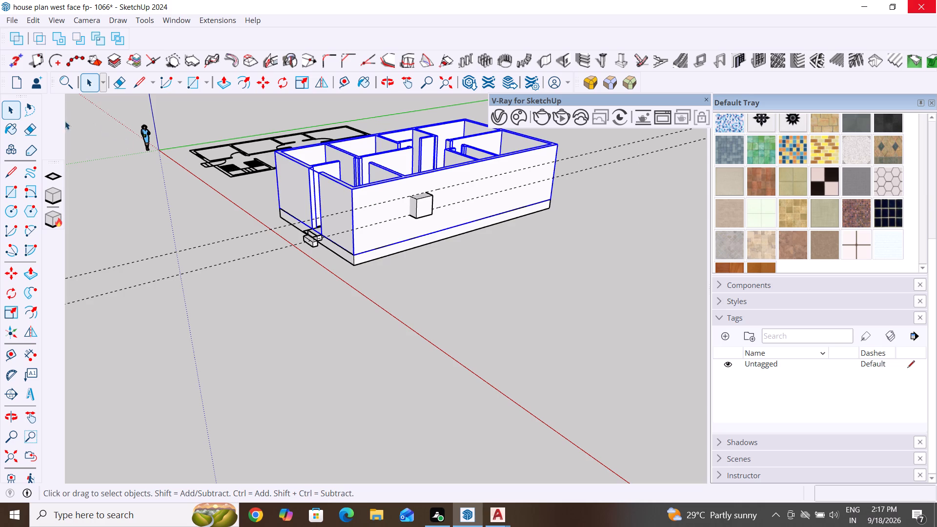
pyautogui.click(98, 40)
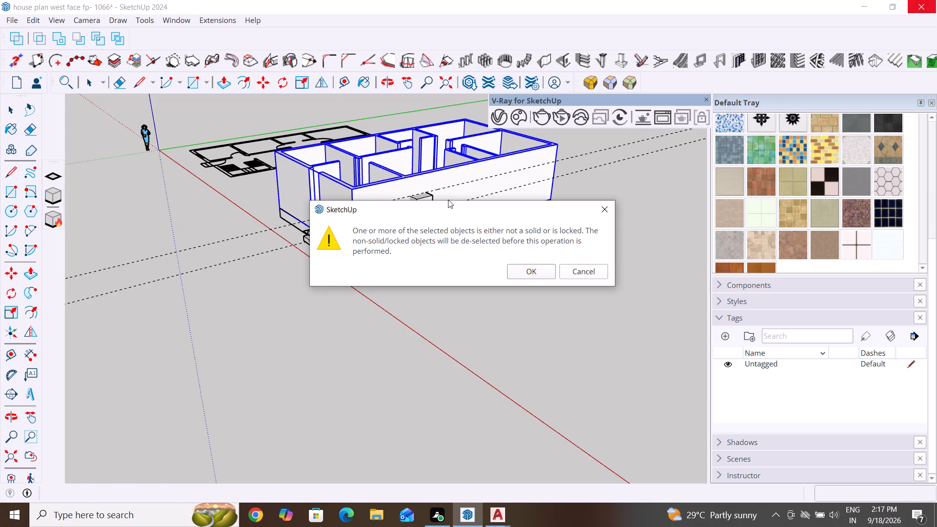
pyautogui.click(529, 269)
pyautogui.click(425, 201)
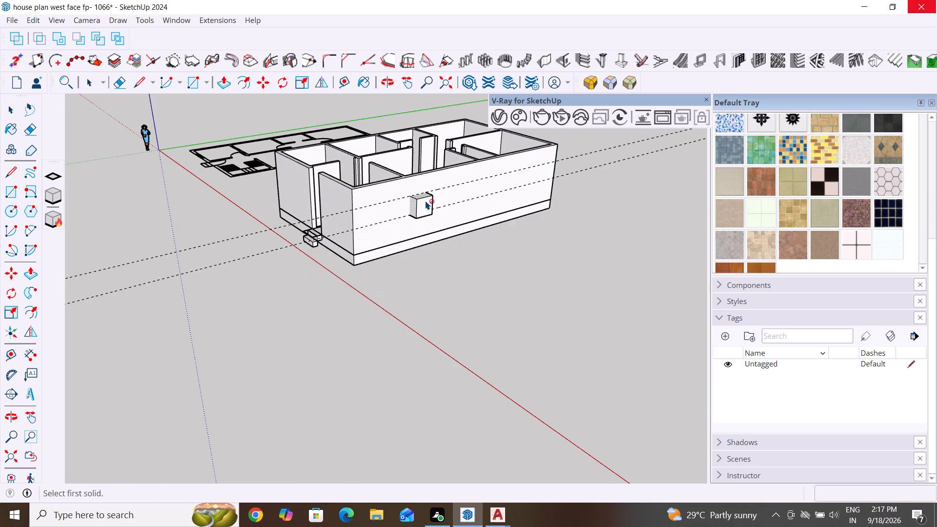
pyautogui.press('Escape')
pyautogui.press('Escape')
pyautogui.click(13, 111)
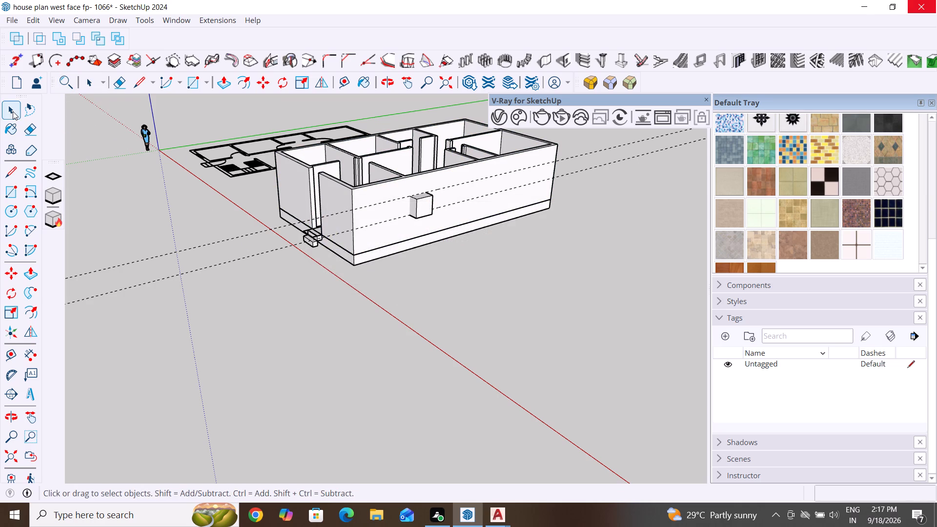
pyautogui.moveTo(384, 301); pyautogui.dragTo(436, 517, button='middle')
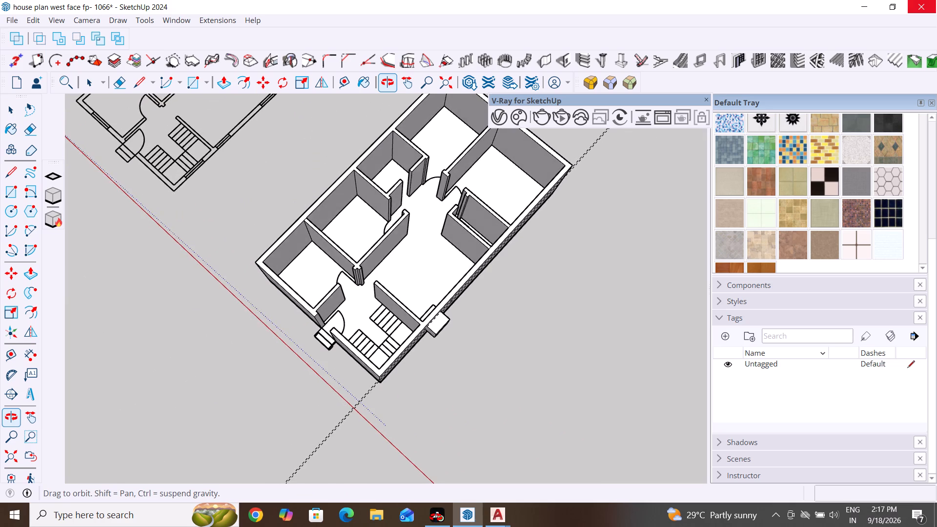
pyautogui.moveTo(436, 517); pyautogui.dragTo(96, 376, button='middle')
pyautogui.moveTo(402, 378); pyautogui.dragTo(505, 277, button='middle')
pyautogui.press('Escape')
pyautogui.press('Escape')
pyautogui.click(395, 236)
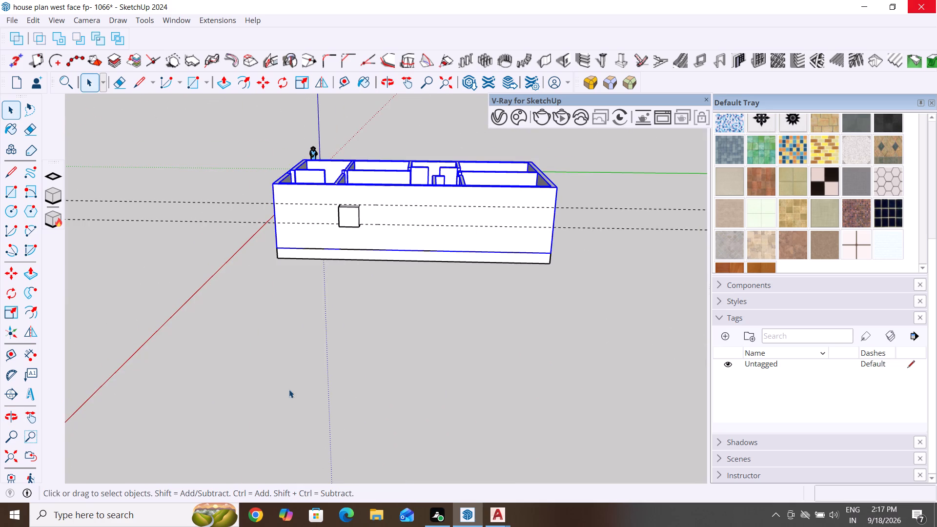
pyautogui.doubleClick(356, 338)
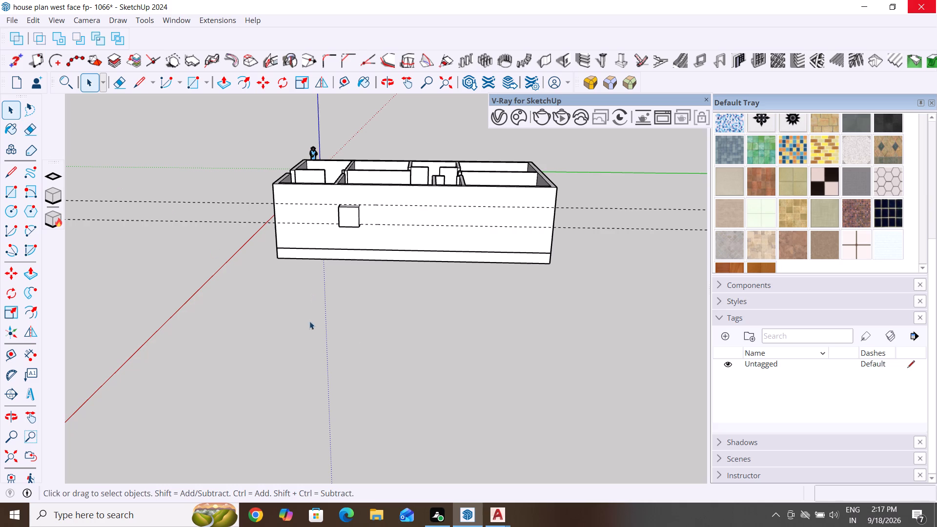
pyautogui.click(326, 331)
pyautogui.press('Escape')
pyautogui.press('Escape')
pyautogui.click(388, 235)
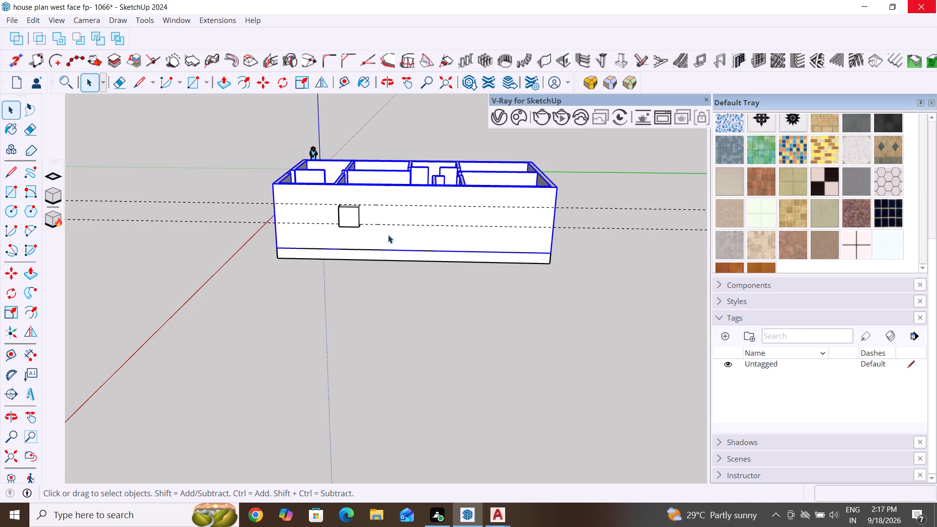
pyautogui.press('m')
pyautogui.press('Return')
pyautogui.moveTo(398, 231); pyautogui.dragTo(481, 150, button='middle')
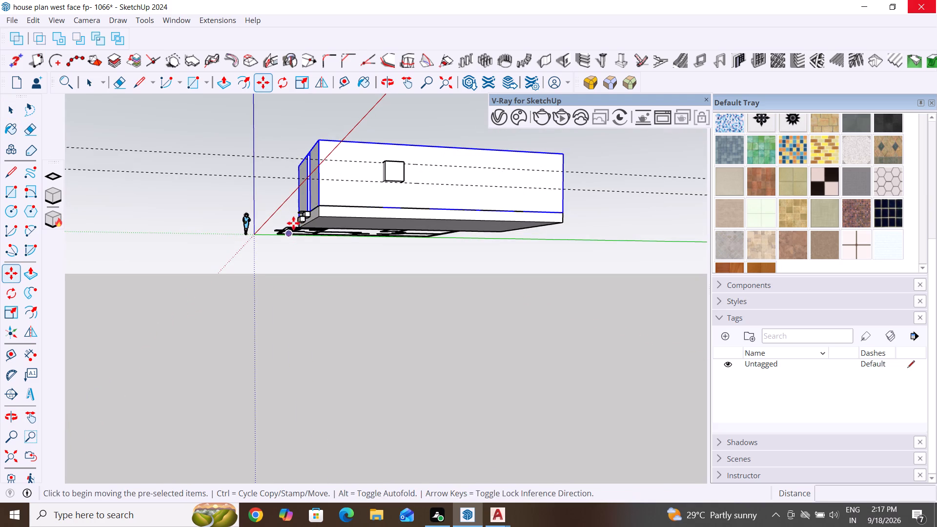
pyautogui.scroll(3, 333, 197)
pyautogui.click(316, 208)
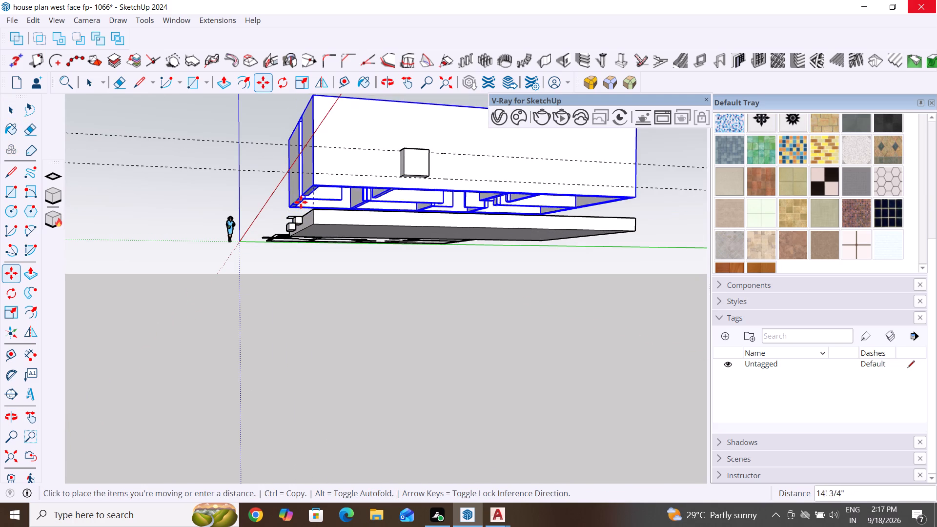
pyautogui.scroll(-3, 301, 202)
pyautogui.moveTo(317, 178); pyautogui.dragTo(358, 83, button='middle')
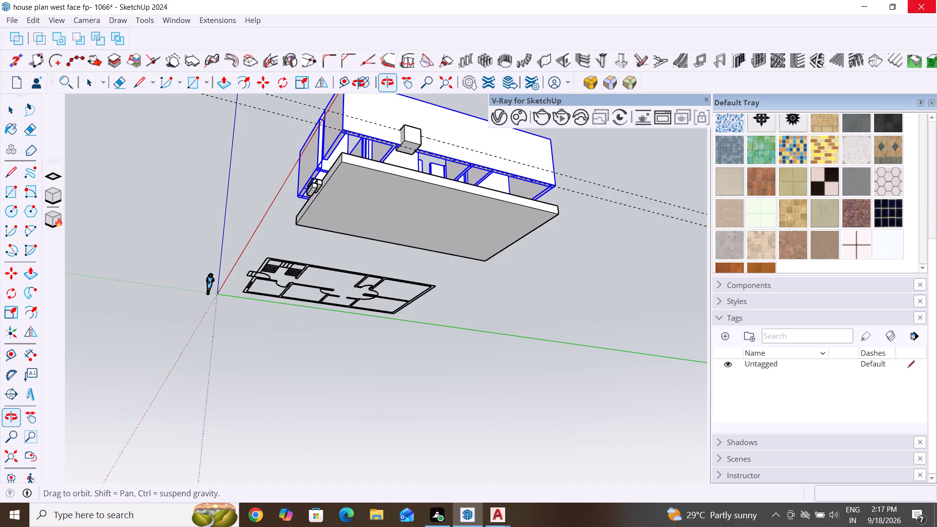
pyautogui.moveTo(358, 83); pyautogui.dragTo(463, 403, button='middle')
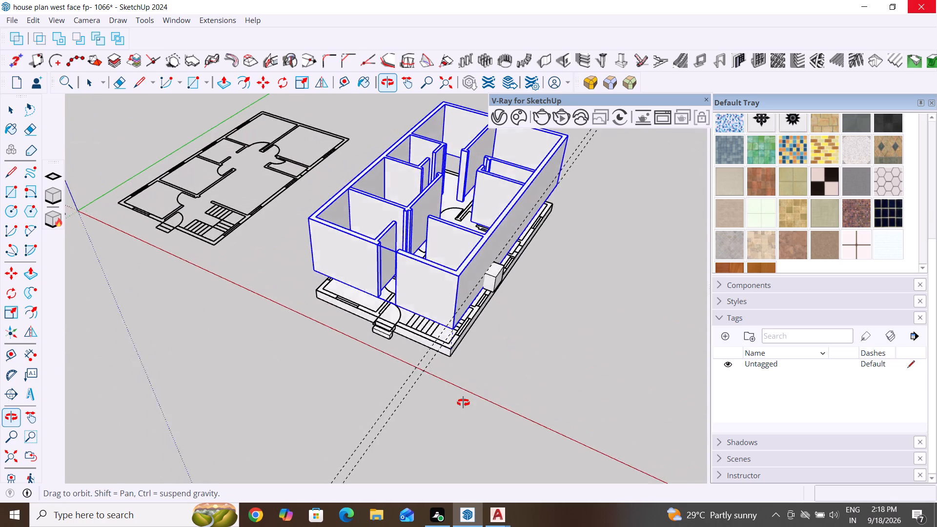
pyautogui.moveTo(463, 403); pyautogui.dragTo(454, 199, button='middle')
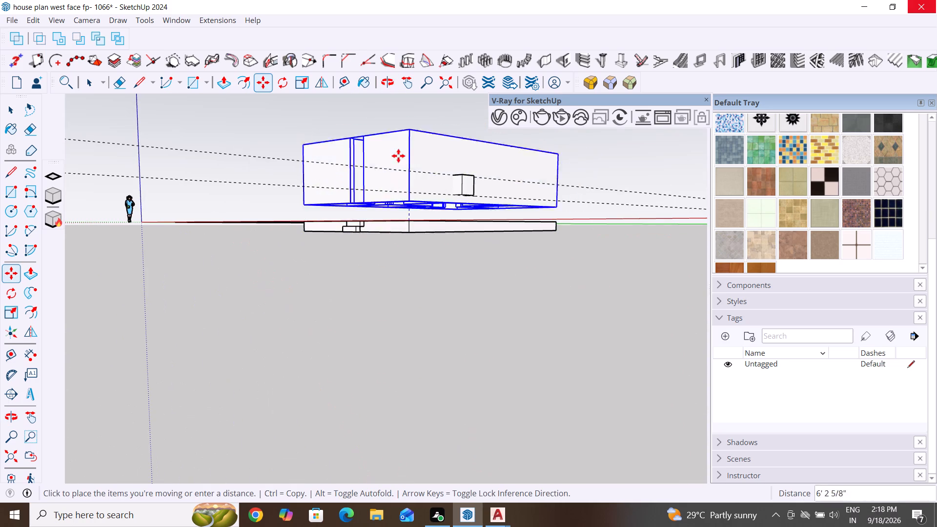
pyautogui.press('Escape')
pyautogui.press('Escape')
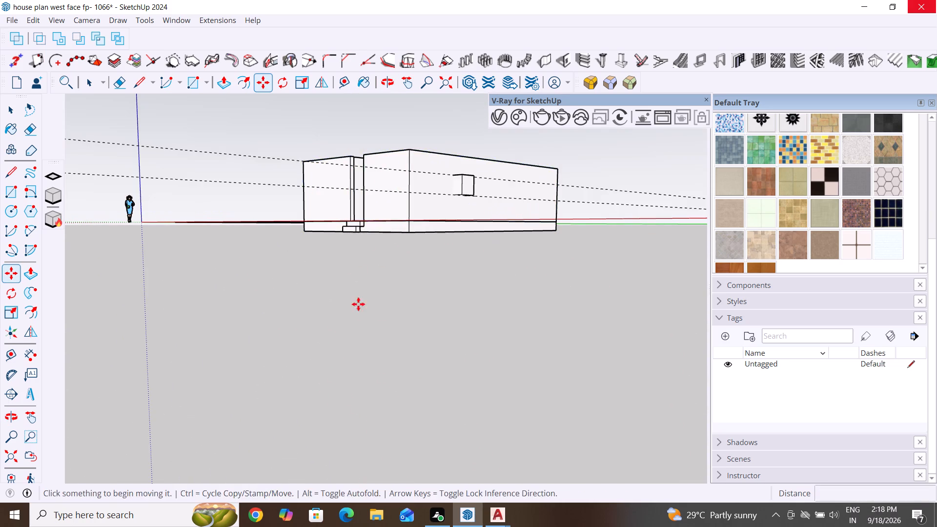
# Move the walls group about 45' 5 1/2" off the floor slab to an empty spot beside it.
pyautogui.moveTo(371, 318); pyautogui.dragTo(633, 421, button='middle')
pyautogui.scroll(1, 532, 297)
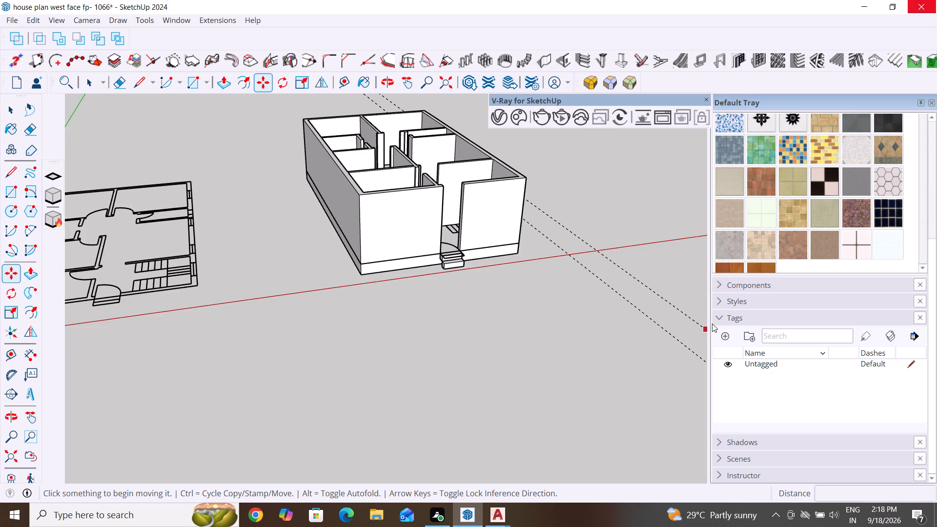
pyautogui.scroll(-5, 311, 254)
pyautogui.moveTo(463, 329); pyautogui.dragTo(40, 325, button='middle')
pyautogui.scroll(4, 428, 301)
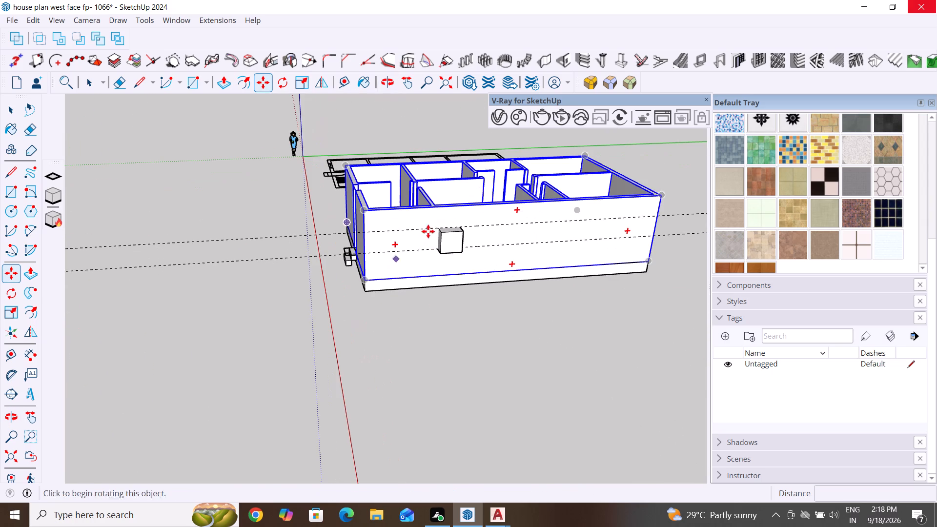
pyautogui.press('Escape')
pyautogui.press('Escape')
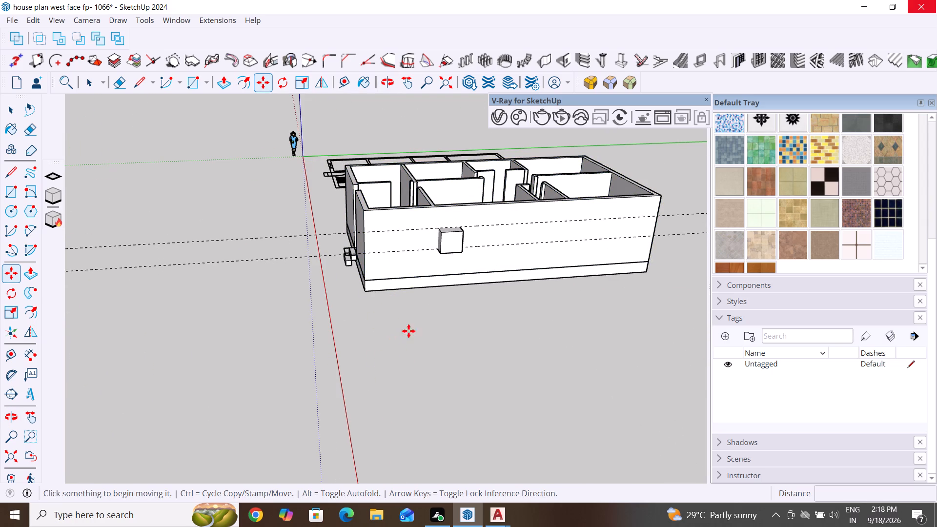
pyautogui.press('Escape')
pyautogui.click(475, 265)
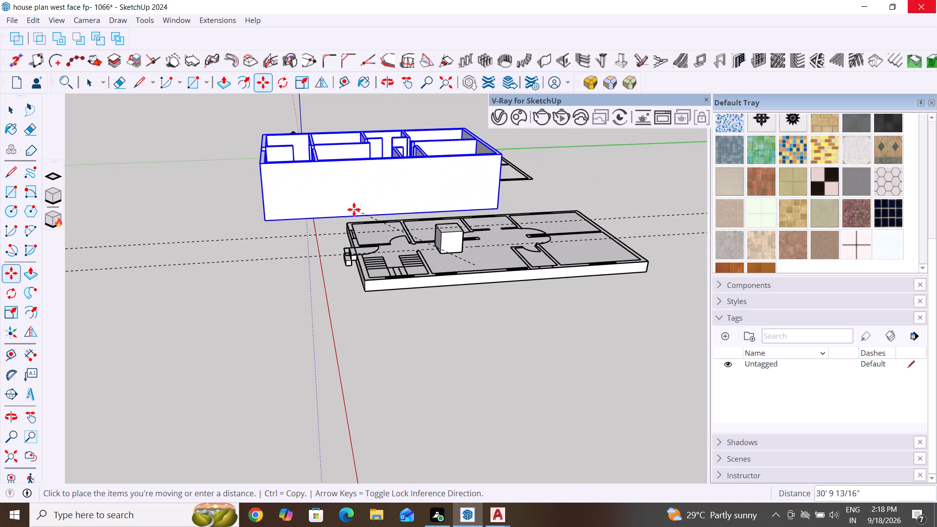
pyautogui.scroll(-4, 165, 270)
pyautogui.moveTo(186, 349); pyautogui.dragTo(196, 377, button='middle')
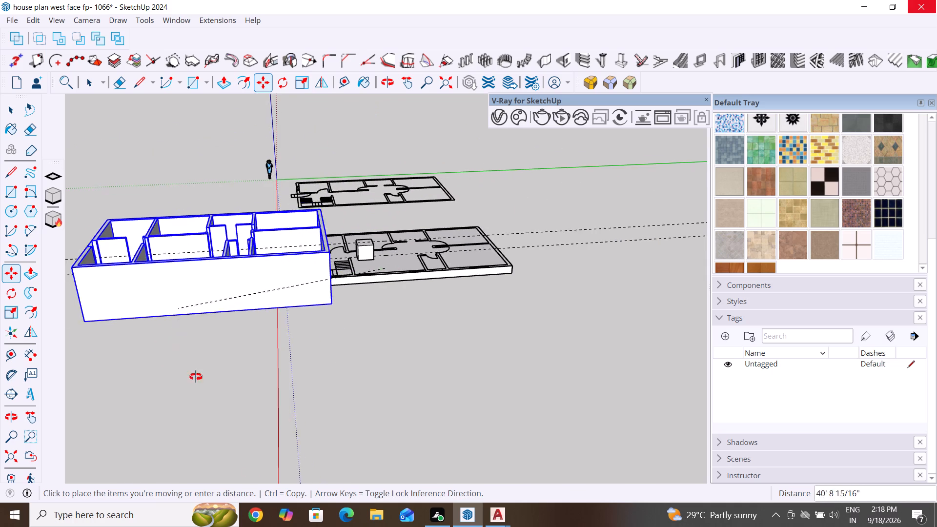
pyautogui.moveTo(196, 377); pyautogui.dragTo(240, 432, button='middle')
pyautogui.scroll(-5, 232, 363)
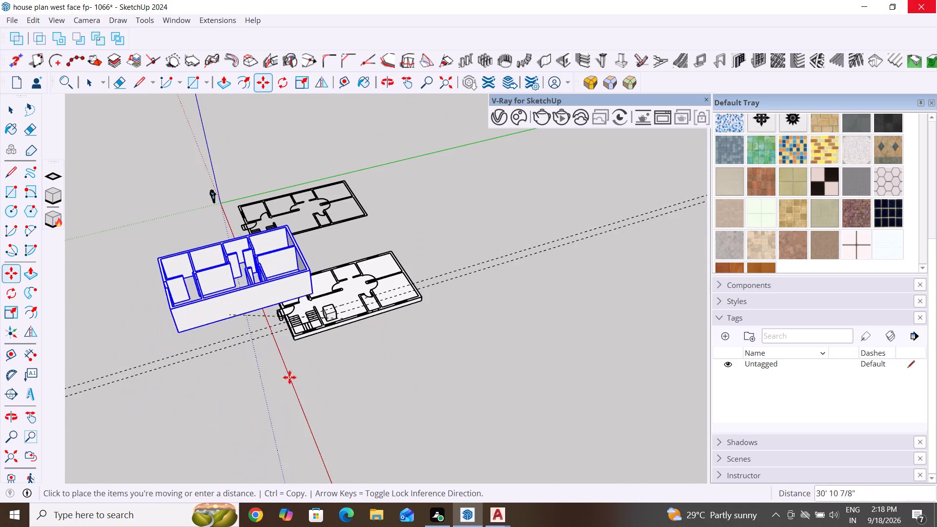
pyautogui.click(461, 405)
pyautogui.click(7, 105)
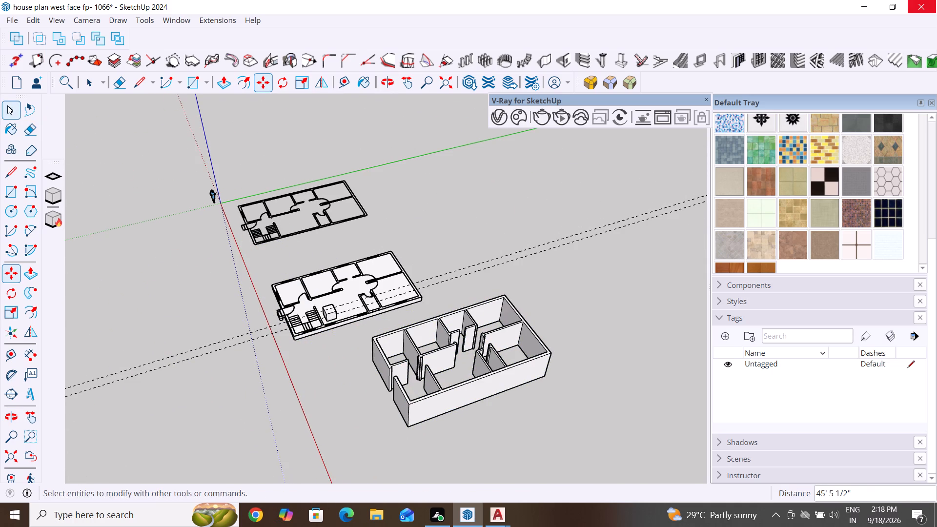
# Examine the displaced walls group from below and from the side, checking its underside for unclosed areas.
pyautogui.moveTo(391, 351); pyautogui.dragTo(391, 184, button='middle')
pyautogui.moveTo(483, 290); pyautogui.dragTo(503, 155, button='middle')
pyautogui.moveTo(437, 286); pyautogui.dragTo(467, 209, button='middle')
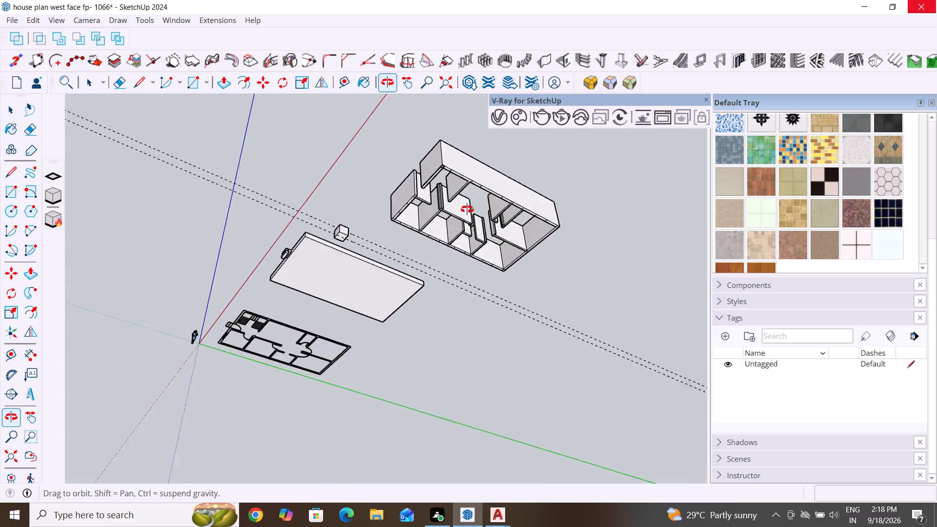
pyautogui.moveTo(467, 209); pyautogui.dragTo(437, 157, button='middle')
pyautogui.scroll(5, 447, 197)
pyautogui.moveTo(546, 297); pyautogui.dragTo(502, 182, button='middle')
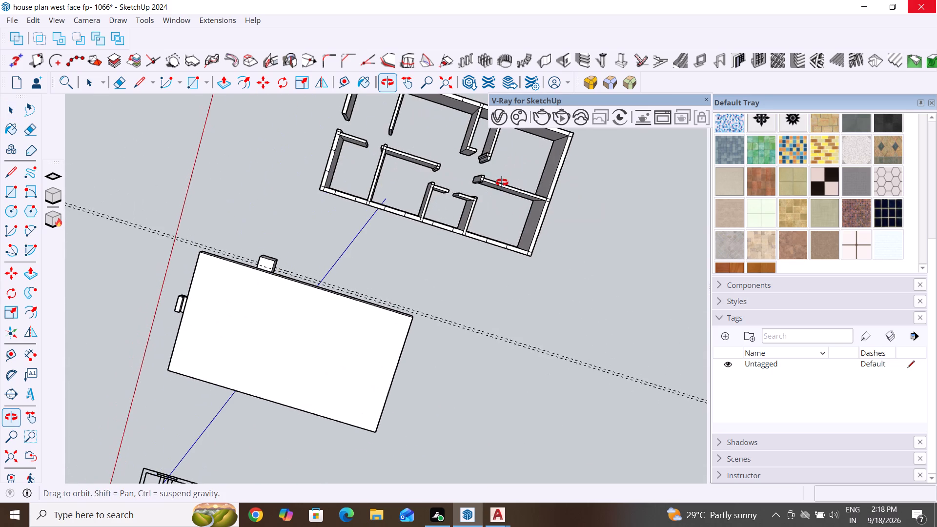
pyautogui.moveTo(502, 182); pyautogui.dragTo(517, 526, button='middle')
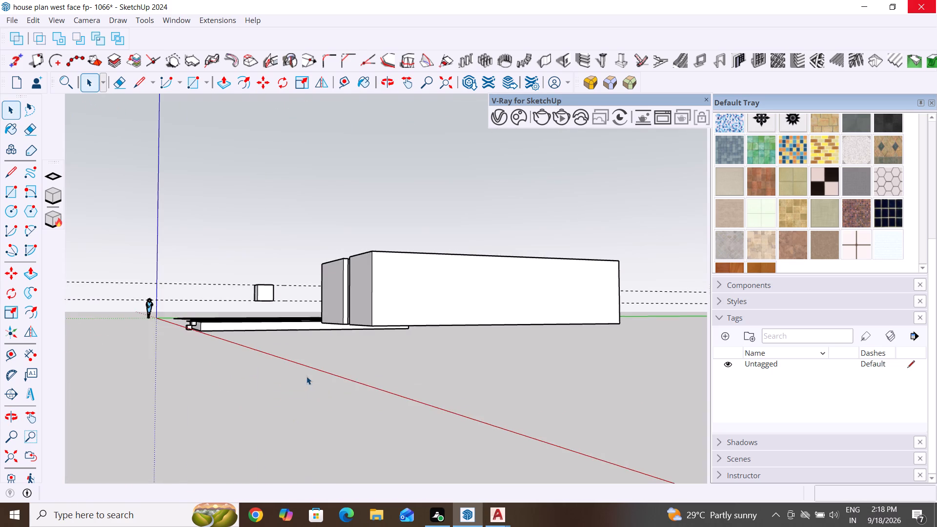
pyautogui.scroll(-5, 266, 354)
pyautogui.moveTo(354, 279); pyautogui.dragTo(365, 526, button='middle')
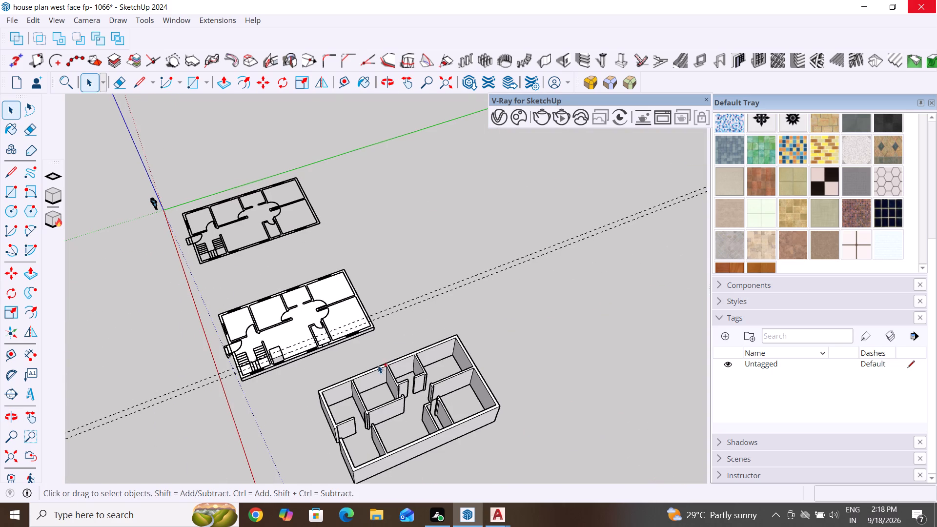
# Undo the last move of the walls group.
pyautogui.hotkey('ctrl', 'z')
# Delete the two dashed guide lines running along the long outer wall.
pyautogui.moveTo(295, 376); pyautogui.dragTo(337, 188, button='middle')
pyautogui.scroll(6, 308, 343)
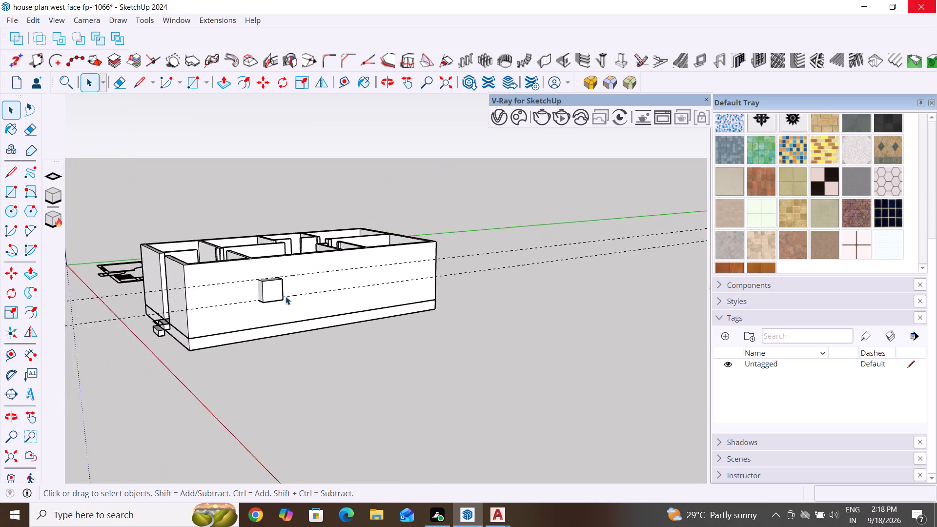
pyautogui.scroll(4, 285, 296)
pyautogui.press('Escape')
pyautogui.press('Escape')
pyautogui.click(271, 290)
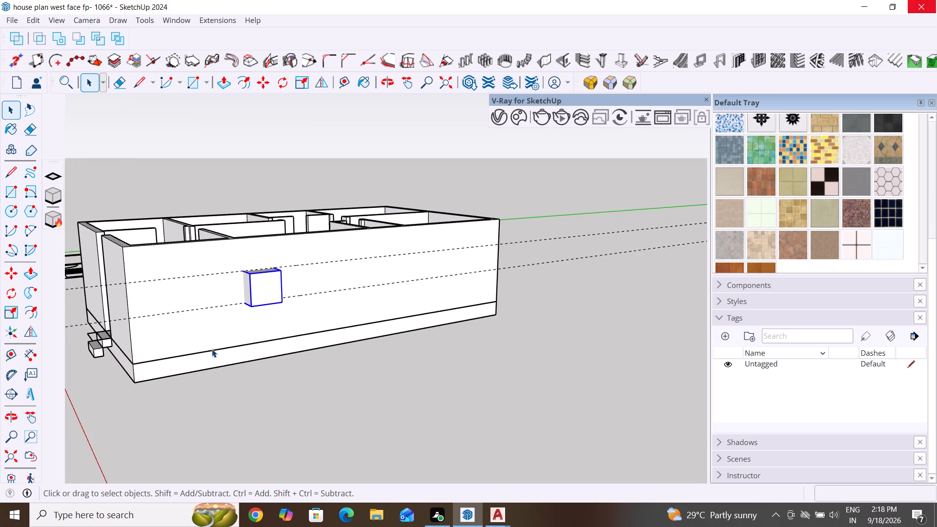
pyautogui.moveTo(381, 372); pyautogui.dragTo(430, 503, button='middle')
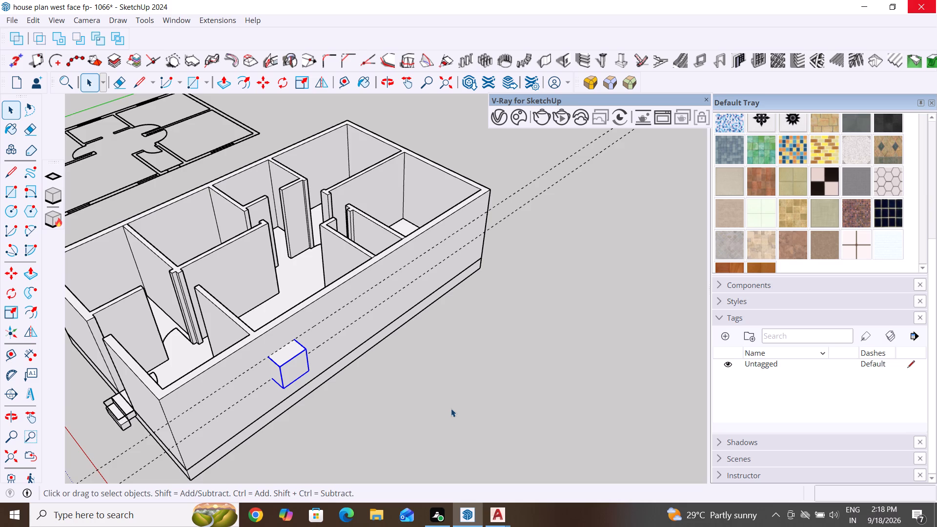
pyautogui.moveTo(515, 425); pyautogui.dragTo(230, 397, button='middle')
pyautogui.moveTo(669, 295); pyautogui.dragTo(620, 359)
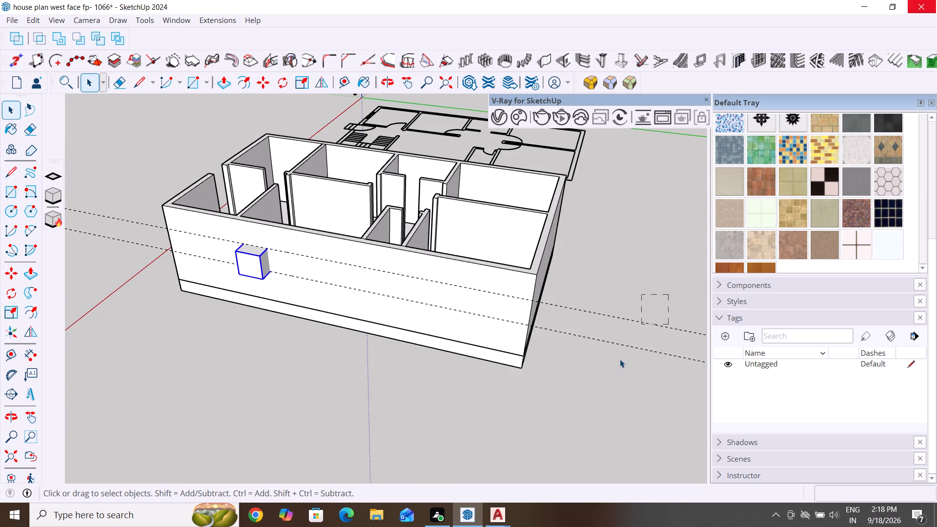
pyautogui.moveTo(620, 359); pyautogui.dragTo(618, 361)
pyautogui.press('Delete')
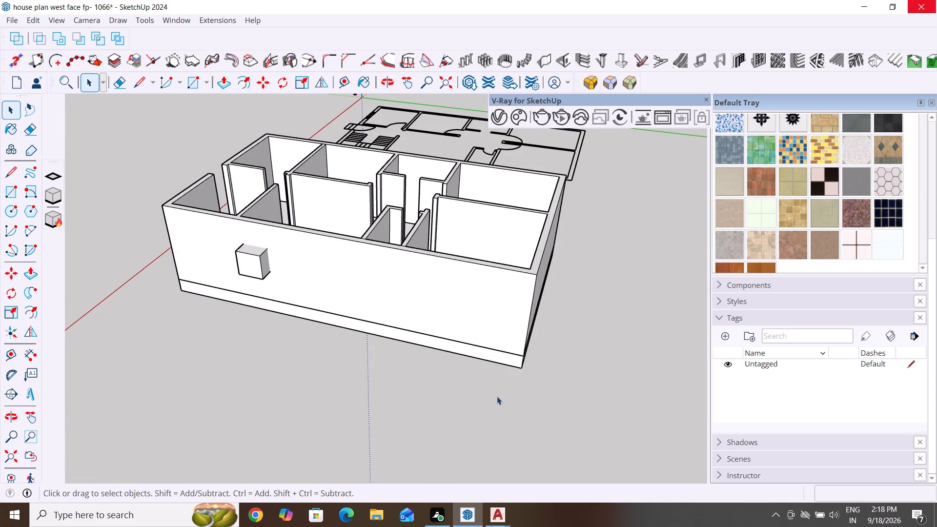
# Examine the walls from above, checking where the partitions meet the long outer wall.
pyautogui.moveTo(448, 279); pyautogui.dragTo(376, 487, button='middle')
pyautogui.scroll(3, 378, 364)
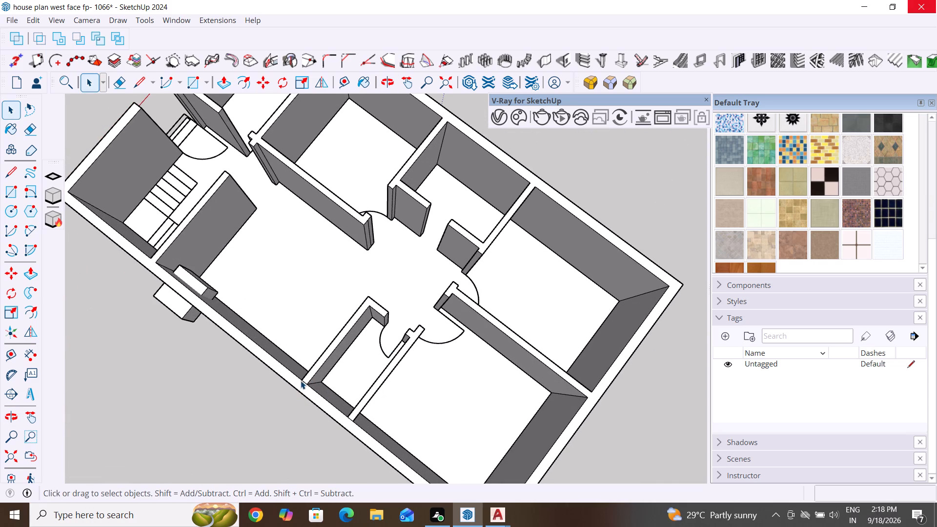
pyautogui.scroll(4, 301, 381)
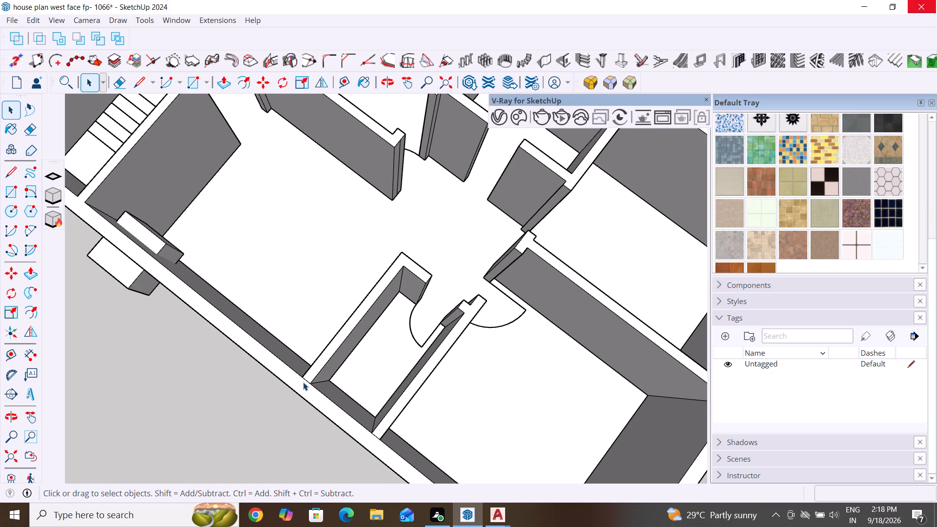
pyautogui.moveTo(299, 387); pyautogui.dragTo(534, 203, button='middle')
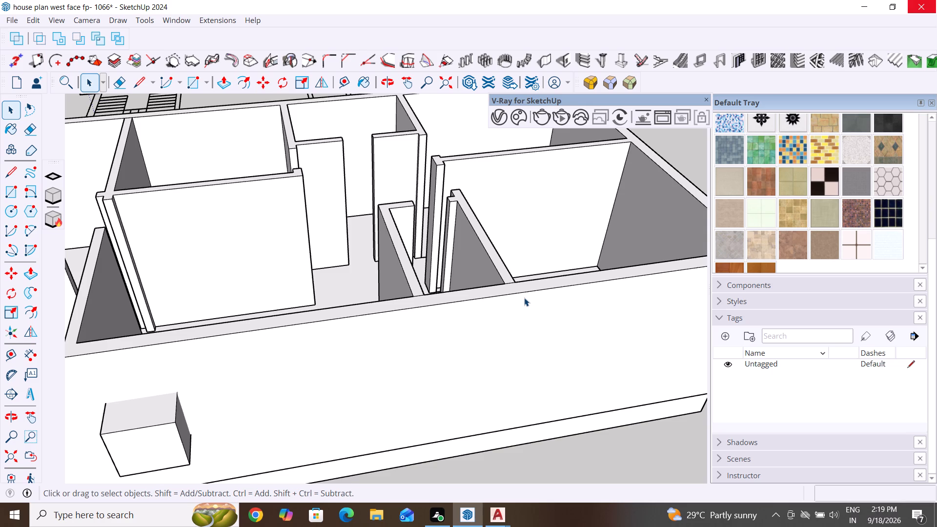
pyautogui.scroll(-5, 429, 301)
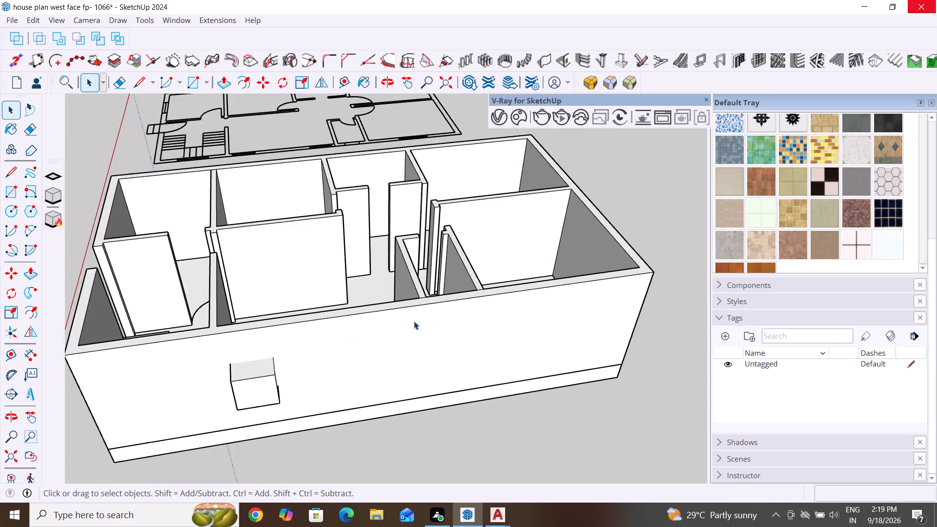
pyautogui.scroll(-3, 414, 321)
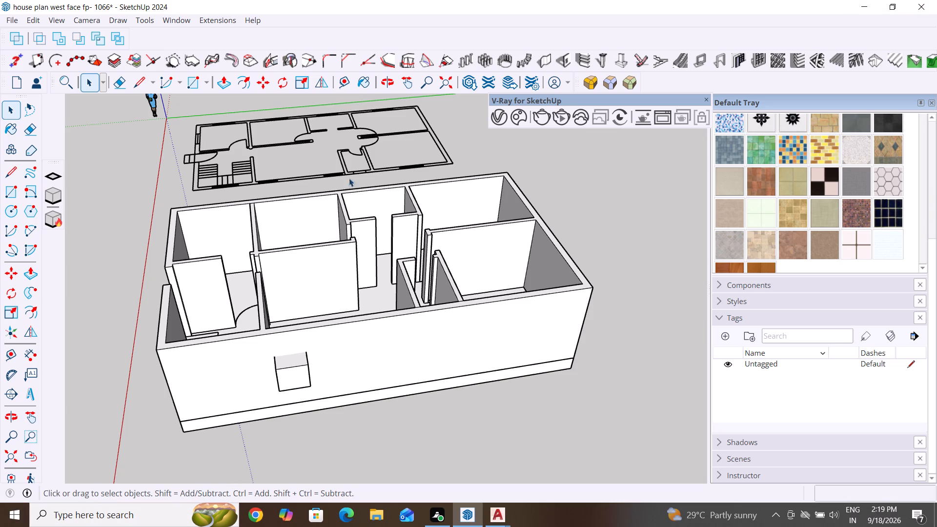
pyautogui.scroll(-3, 251, 401)
pyautogui.moveTo(311, 370); pyautogui.dragTo(85, 479, button='middle')
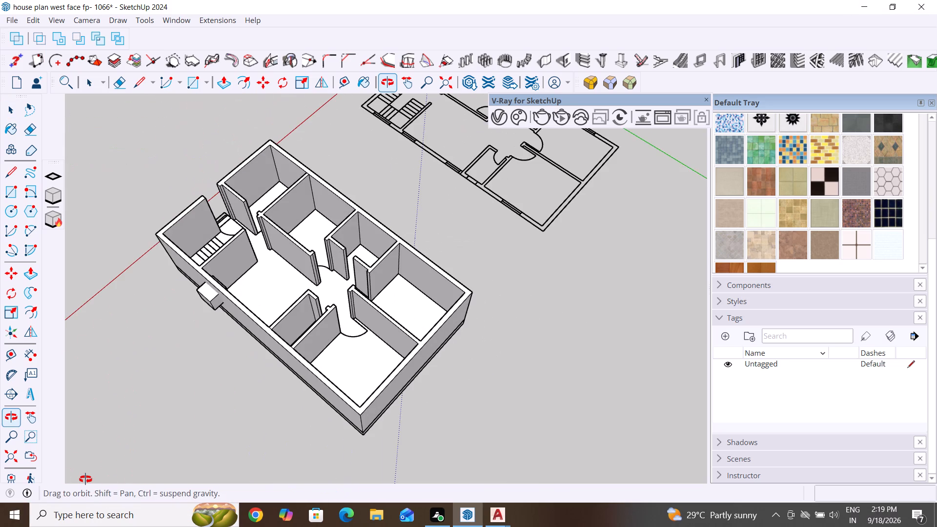
pyautogui.moveTo(85, 479); pyautogui.dragTo(85, 478, button='middle')
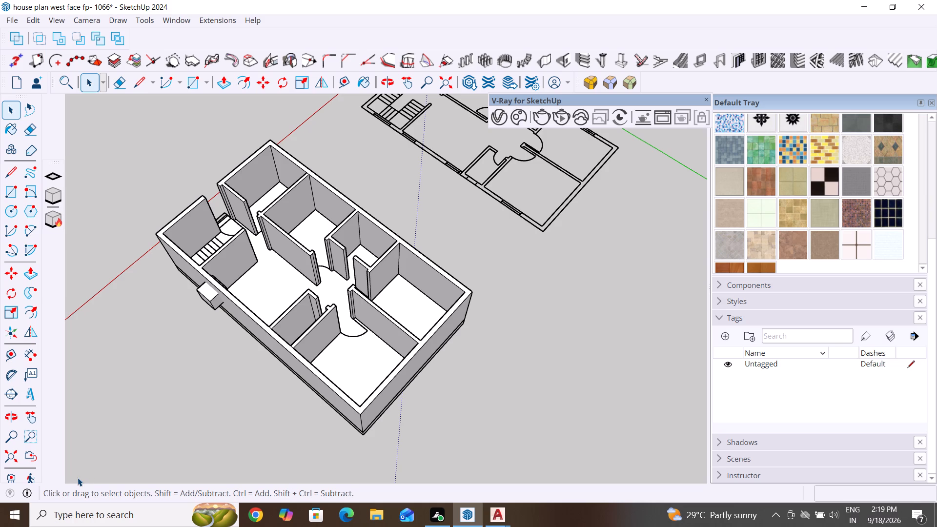
# Delete the window-sized box protruding from the long outer wall.
pyautogui.moveTo(181, 335); pyautogui.dragTo(194, 314, button='middle')
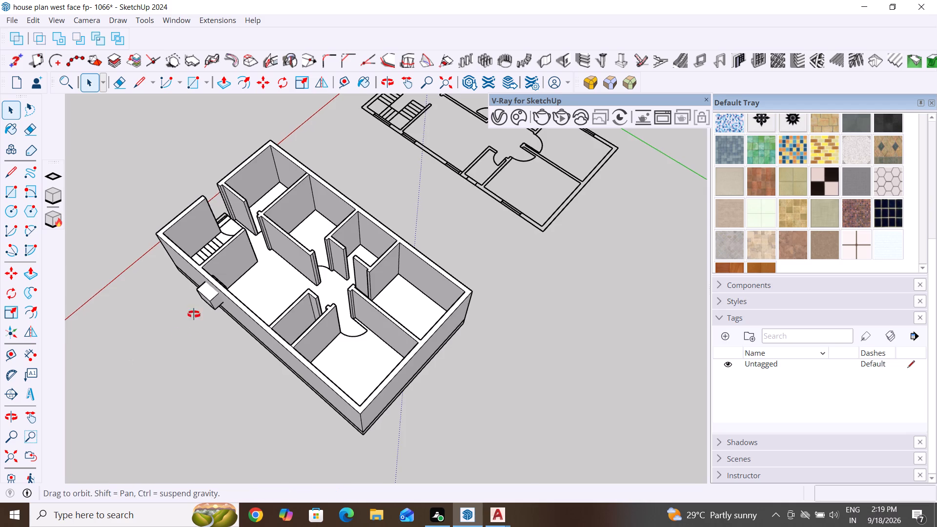
pyautogui.moveTo(194, 314); pyautogui.dragTo(251, 184, button='middle')
pyautogui.scroll(3, 209, 306)
pyautogui.scroll(4, 208, 265)
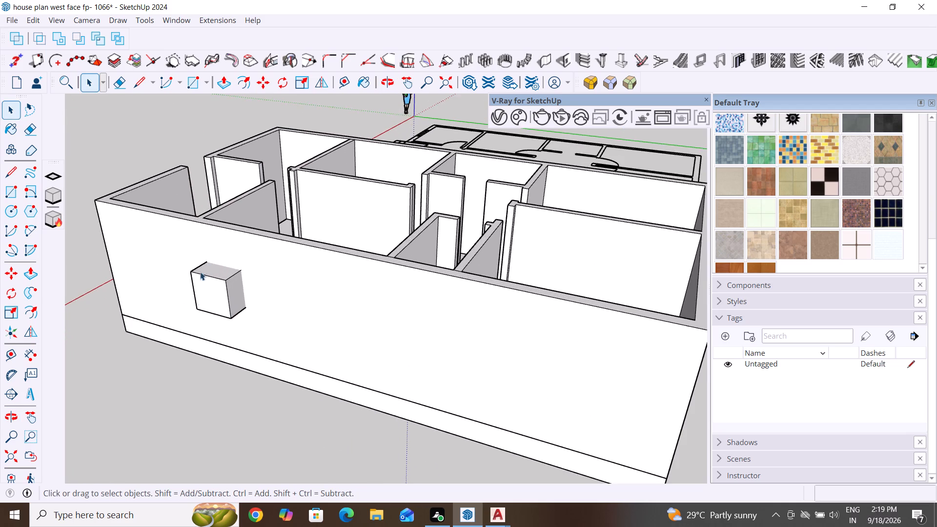
pyautogui.moveTo(197, 297); pyautogui.dragTo(249, 237, button='middle')
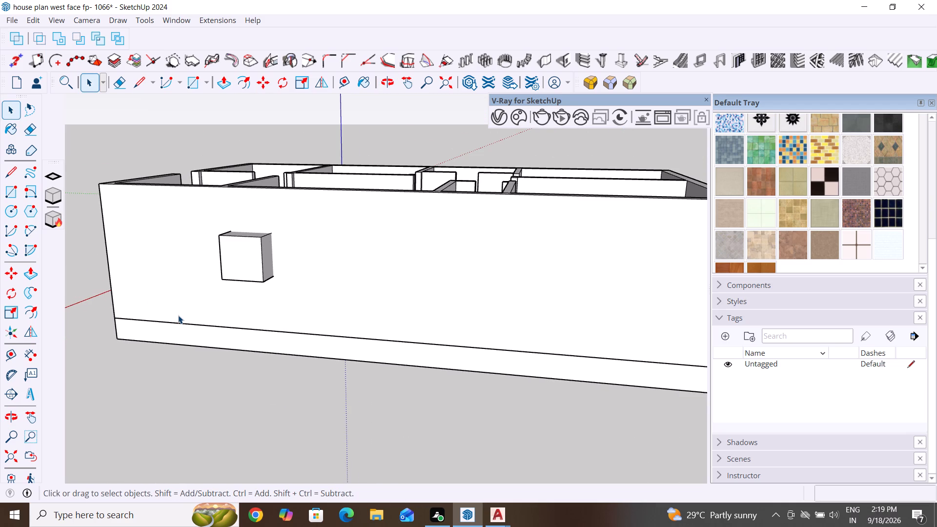
pyautogui.moveTo(178, 315); pyautogui.dragTo(291, 292, button='middle')
pyautogui.moveTo(283, 305); pyautogui.dragTo(275, 386, button='middle')
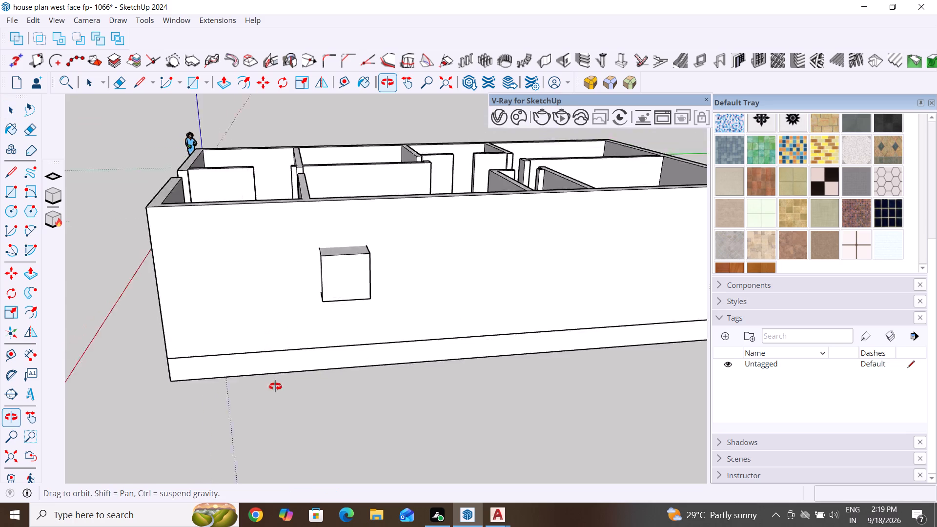
pyautogui.moveTo(275, 386); pyautogui.dragTo(272, 426, button='middle')
pyautogui.click(342, 328)
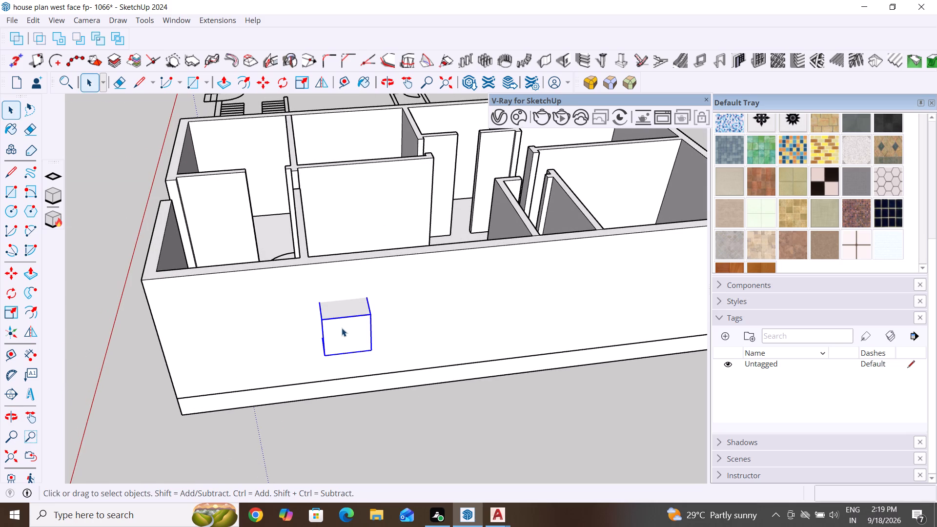
pyautogui.press('Delete')
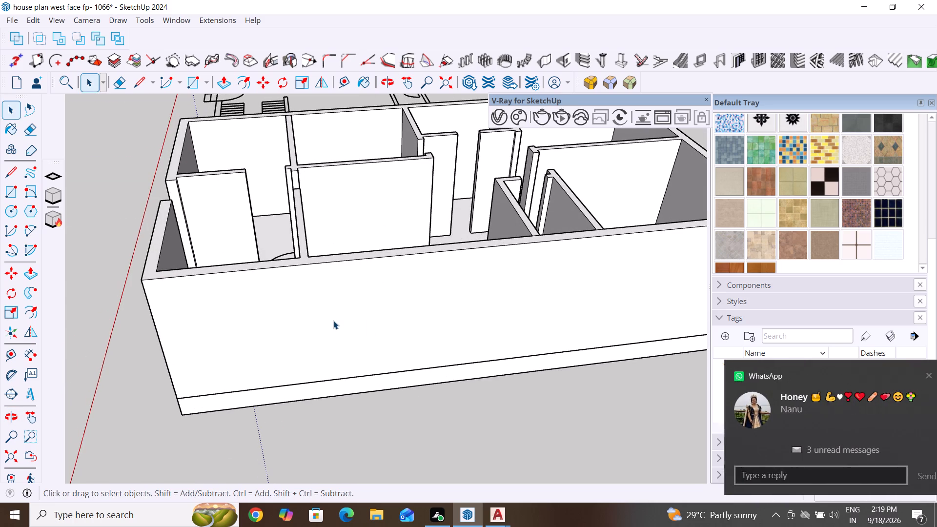
pyautogui.click(907, 374)
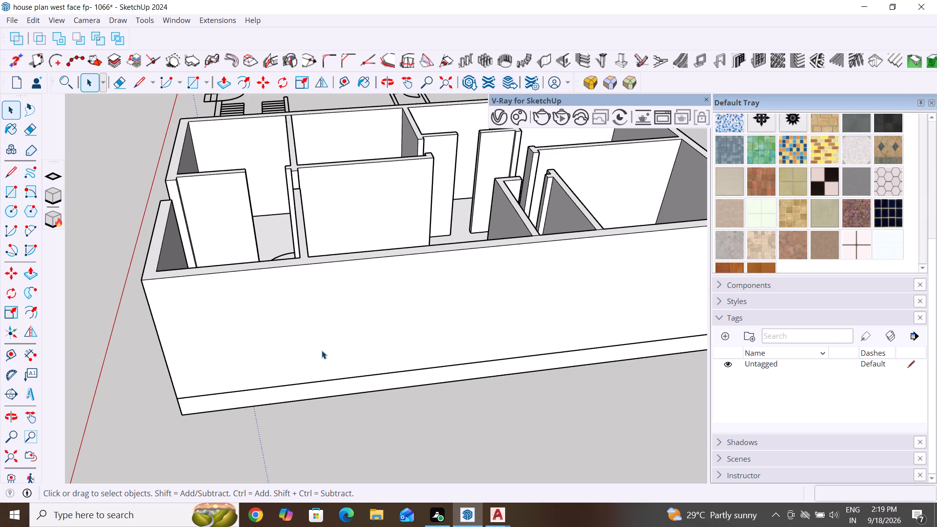
# Examine the walls from outside and above, down to the narrow room's partition junctions with the long outer wall.
pyautogui.scroll(-4, 267, 335)
pyautogui.moveTo(492, 411); pyautogui.dragTo(555, 328, button='middle')
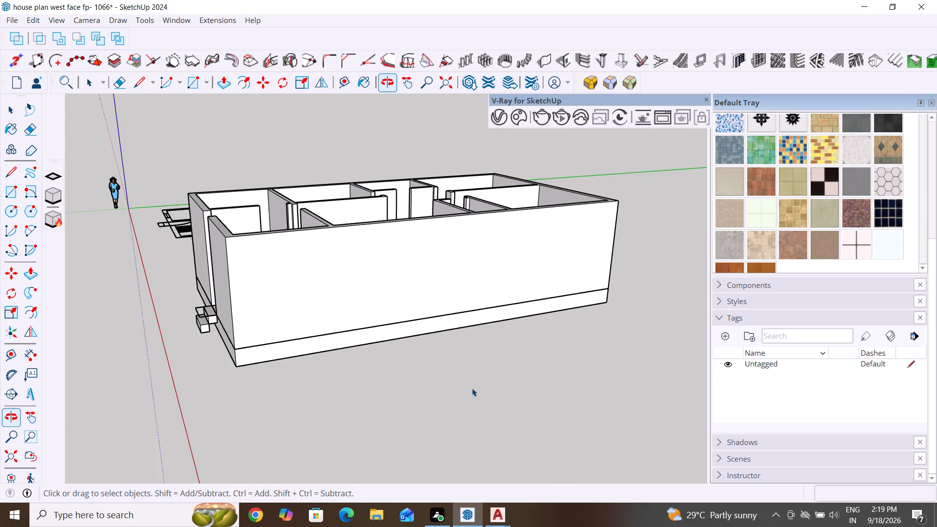
pyautogui.scroll(2, 432, 365)
pyautogui.moveTo(447, 395); pyautogui.dragTo(416, 415, button='middle')
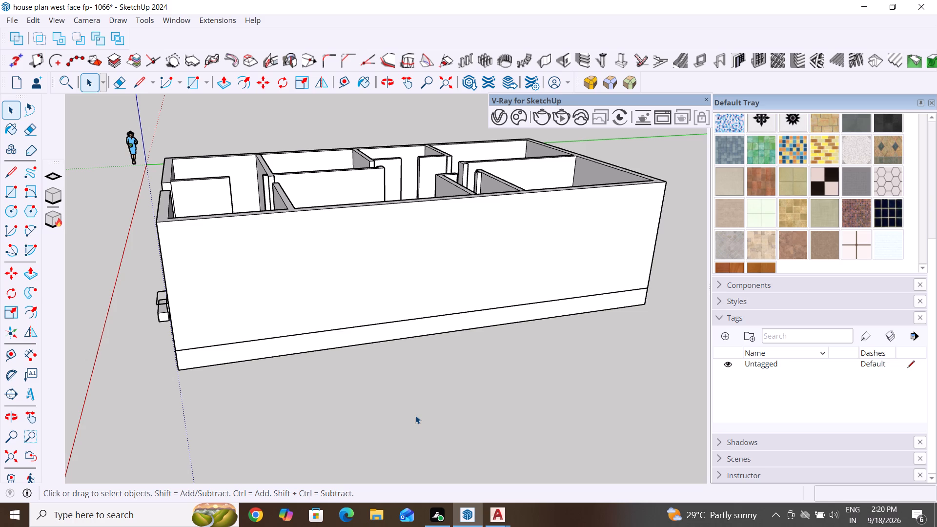
pyautogui.scroll(1, 389, 389)
pyautogui.scroll(-4, 383, 390)
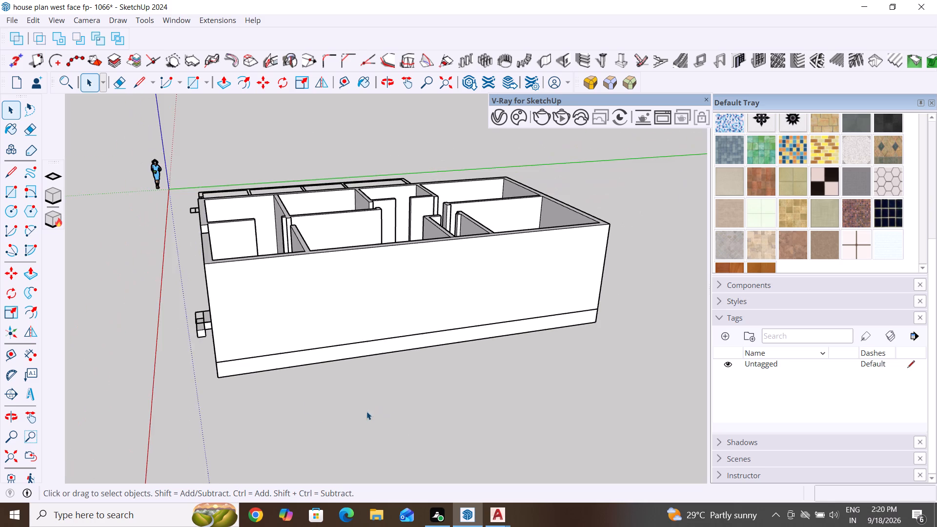
pyautogui.moveTo(310, 404); pyautogui.dragTo(416, 515, button='middle')
pyautogui.scroll(3, 377, 424)
pyautogui.moveTo(470, 406); pyautogui.dragTo(386, 413, button='middle')
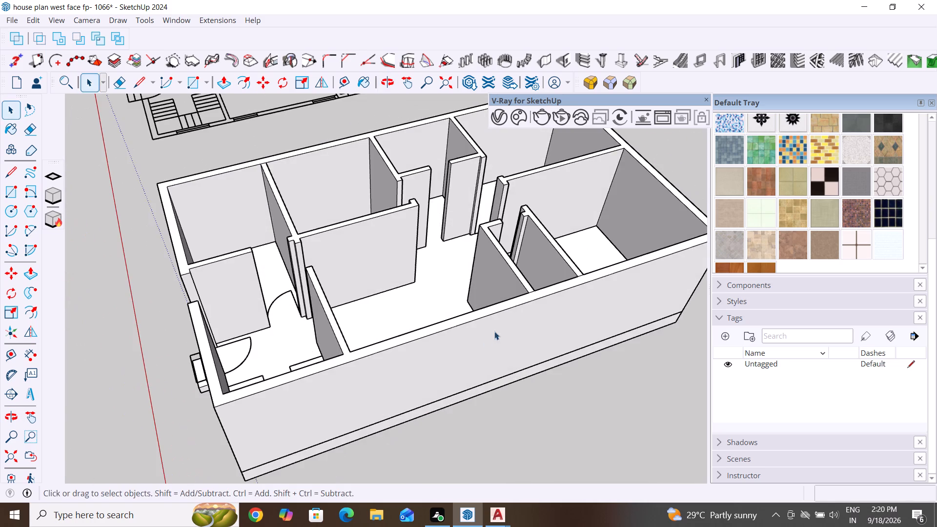
pyautogui.moveTo(494, 331); pyautogui.dragTo(438, 420, button='middle')
pyautogui.scroll(4, 578, 374)
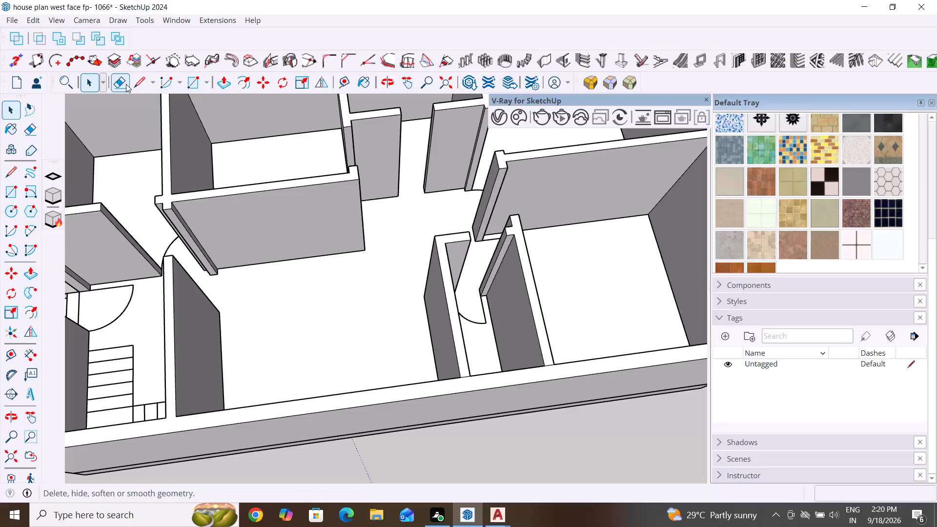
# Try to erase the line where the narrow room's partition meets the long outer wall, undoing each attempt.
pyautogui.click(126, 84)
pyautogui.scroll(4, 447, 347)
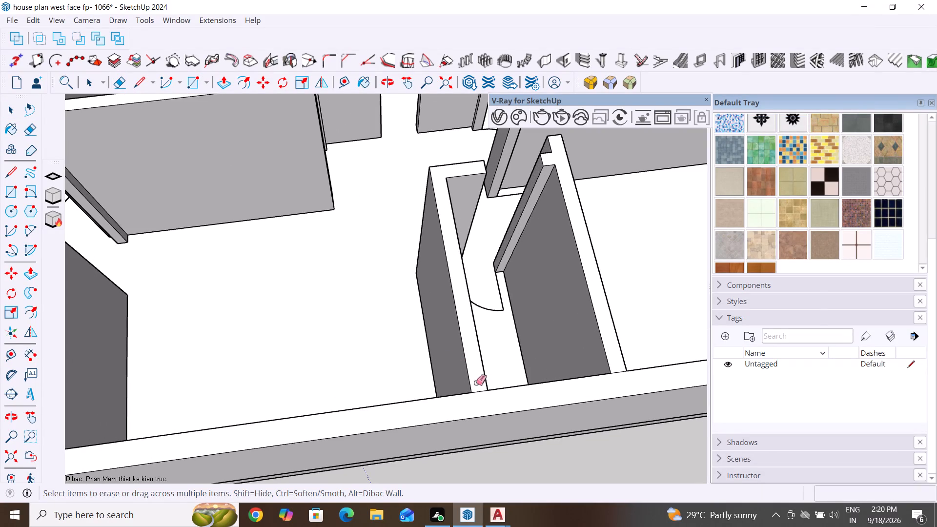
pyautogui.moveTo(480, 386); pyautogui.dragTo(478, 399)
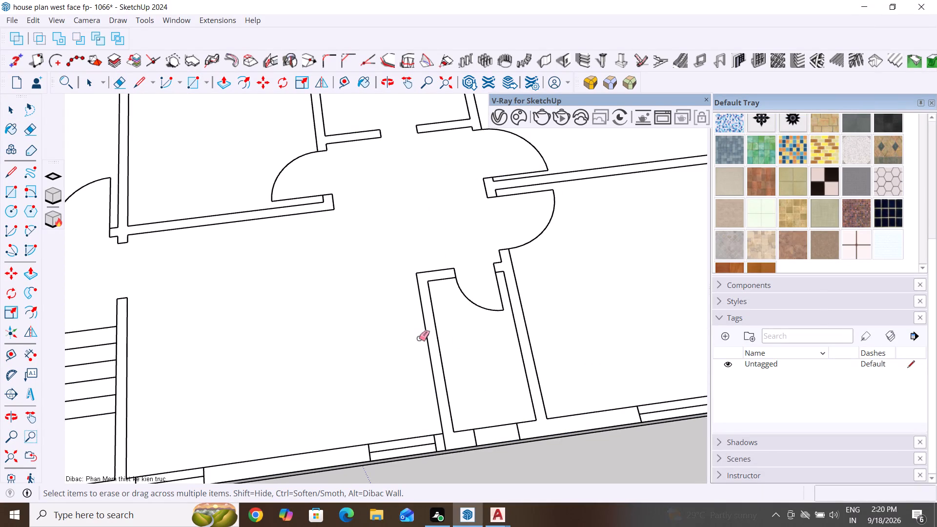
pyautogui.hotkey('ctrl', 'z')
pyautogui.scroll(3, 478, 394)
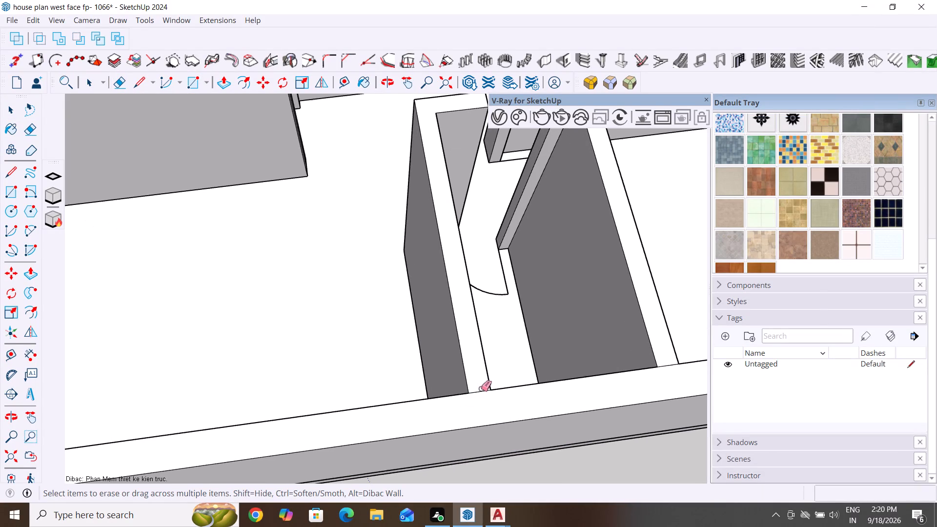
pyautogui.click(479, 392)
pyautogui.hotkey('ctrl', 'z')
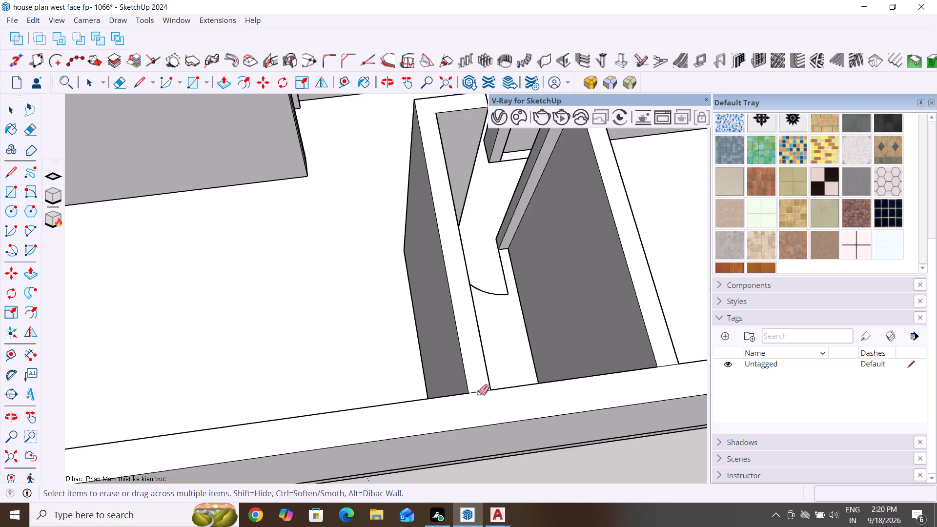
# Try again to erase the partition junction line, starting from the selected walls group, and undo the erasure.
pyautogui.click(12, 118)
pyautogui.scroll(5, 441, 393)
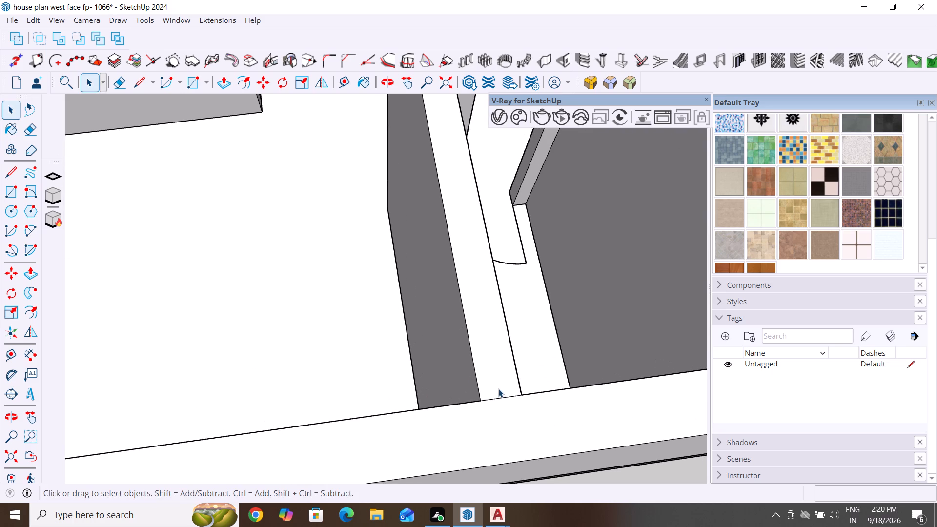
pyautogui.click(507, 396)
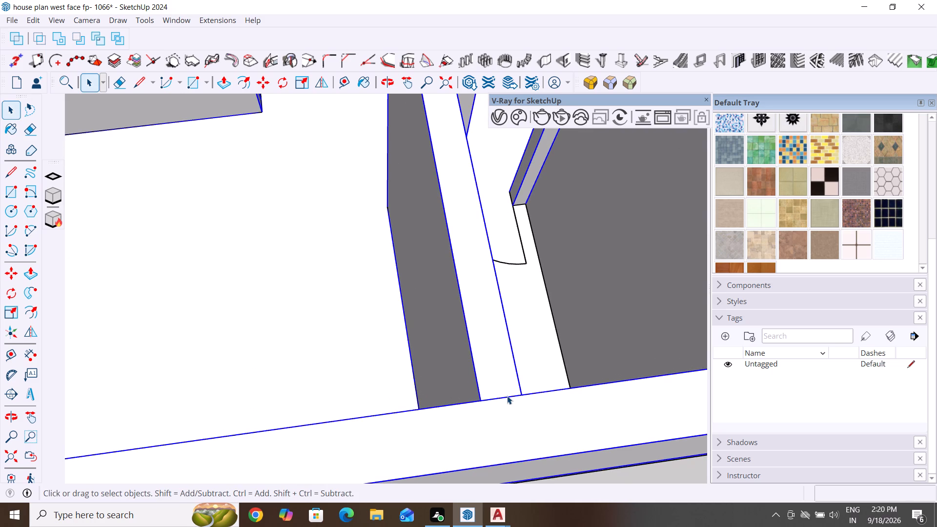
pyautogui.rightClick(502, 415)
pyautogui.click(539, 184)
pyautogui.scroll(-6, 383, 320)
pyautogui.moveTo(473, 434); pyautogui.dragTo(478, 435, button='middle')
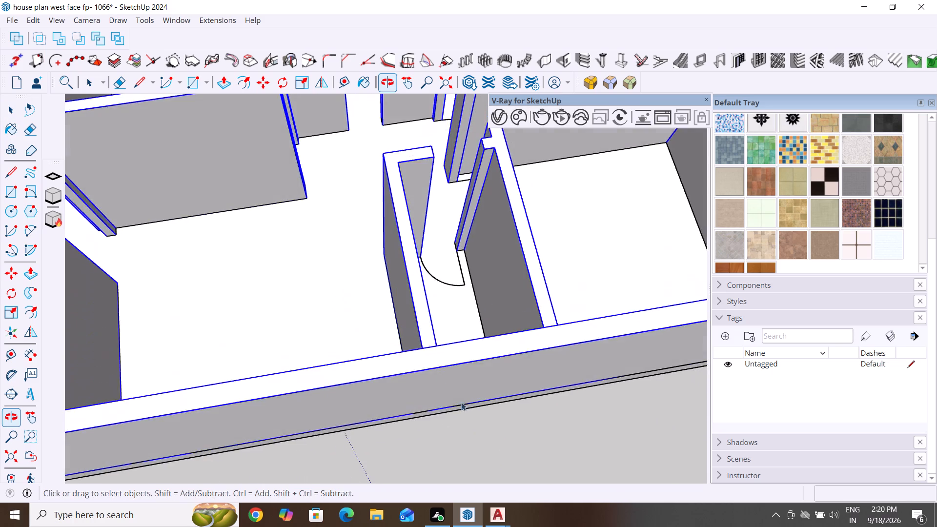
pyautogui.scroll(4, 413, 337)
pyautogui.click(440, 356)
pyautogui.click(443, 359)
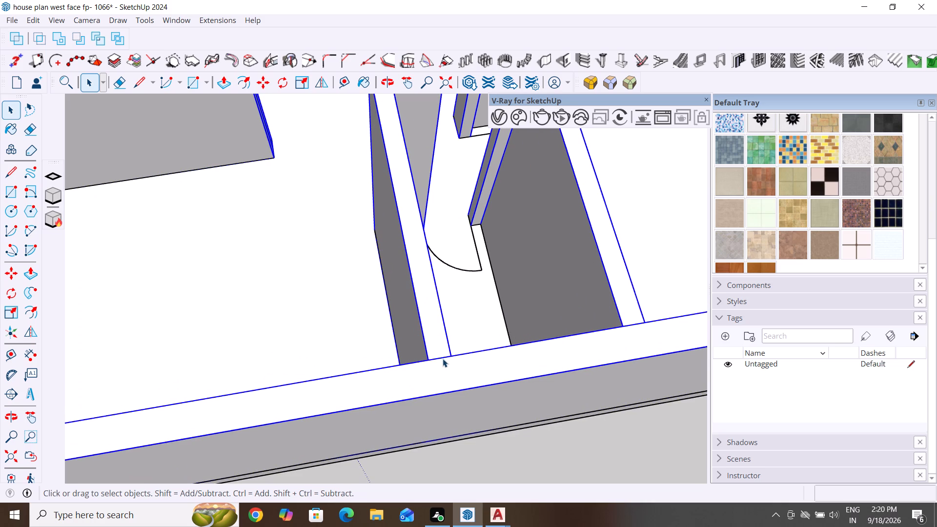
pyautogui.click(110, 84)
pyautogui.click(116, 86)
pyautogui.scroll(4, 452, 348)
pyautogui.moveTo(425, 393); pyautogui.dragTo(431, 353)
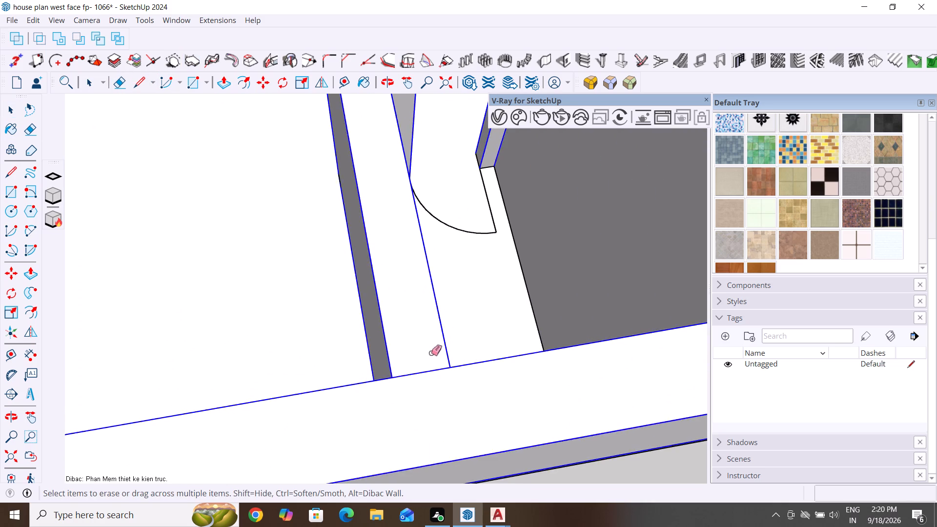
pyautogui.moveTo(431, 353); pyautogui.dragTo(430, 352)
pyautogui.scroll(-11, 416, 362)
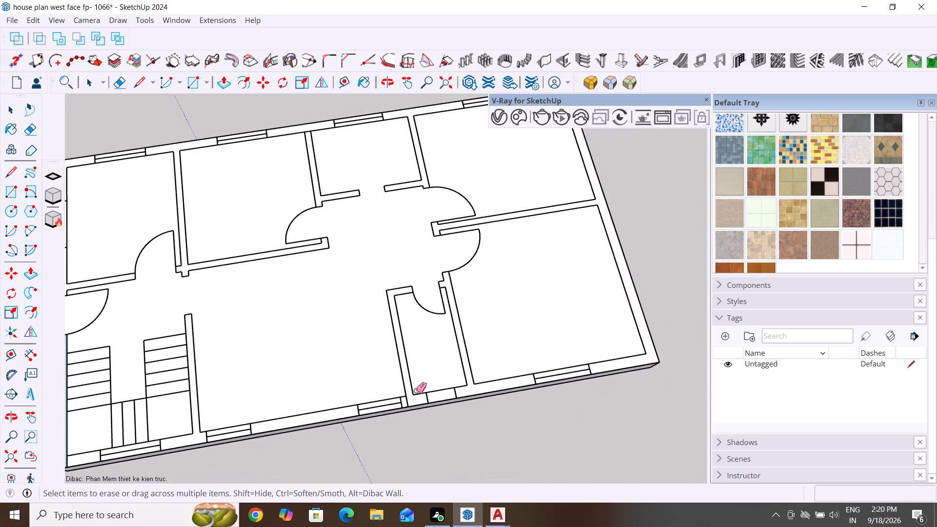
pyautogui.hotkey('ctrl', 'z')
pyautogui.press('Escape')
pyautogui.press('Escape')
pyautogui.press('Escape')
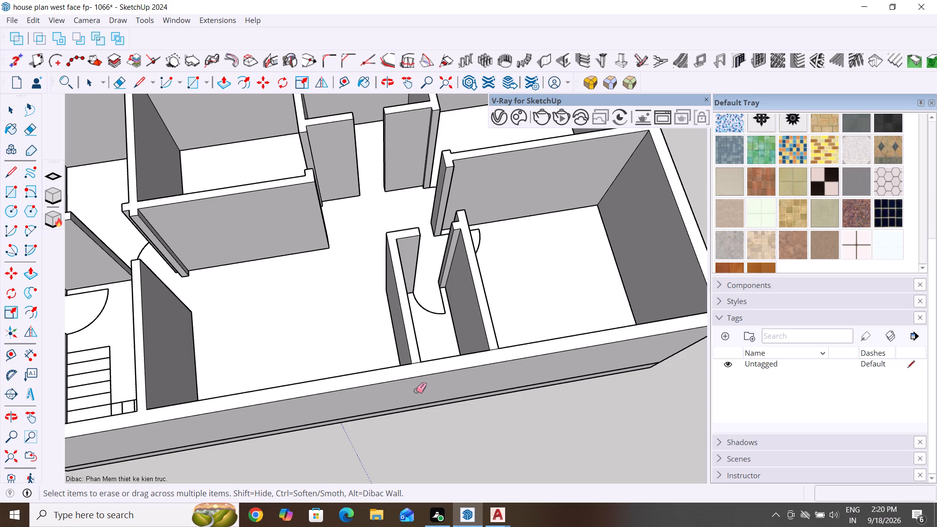
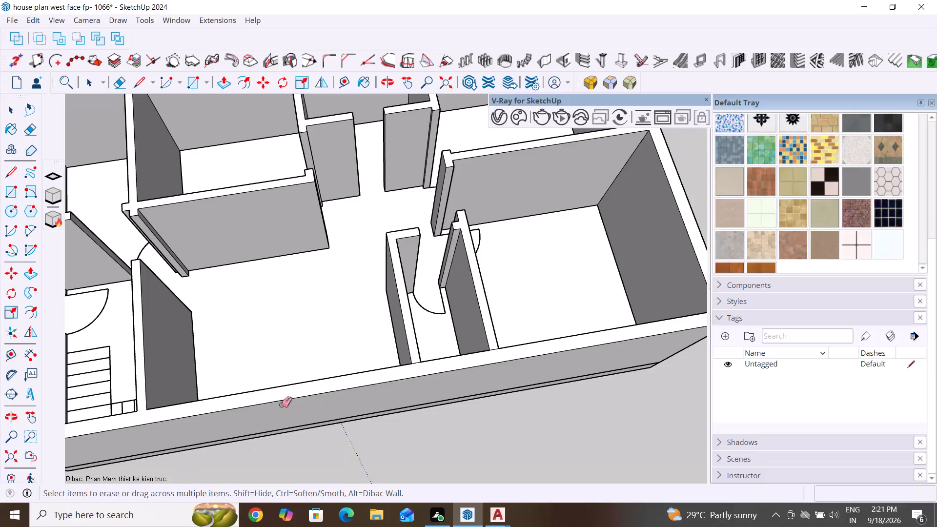
# Explode the walls group so its edges and faces can be edited directly.
pyautogui.scroll(-6, 293, 368)
pyautogui.moveTo(319, 416); pyautogui.dragTo(367, 283, button='middle')
pyautogui.press('Escape')
pyautogui.press('Escape')
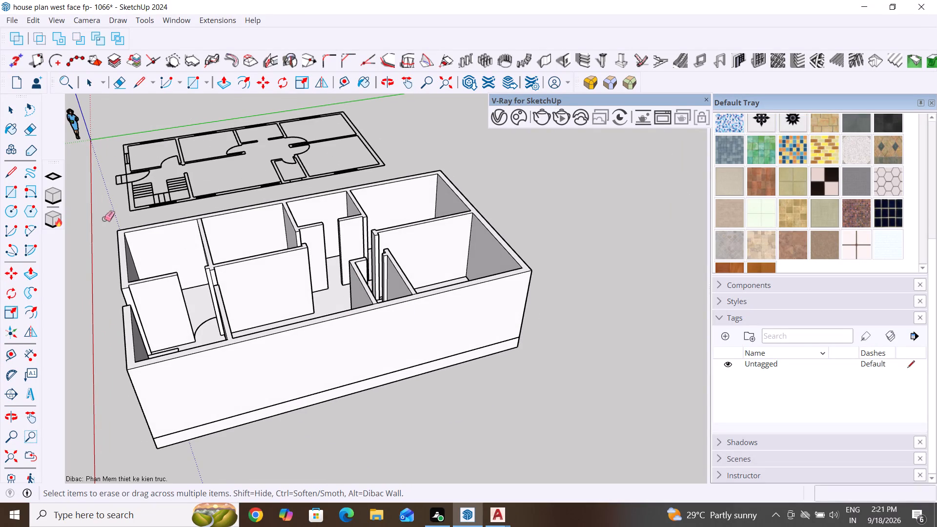
pyautogui.click(10, 105)
pyautogui.click(295, 349)
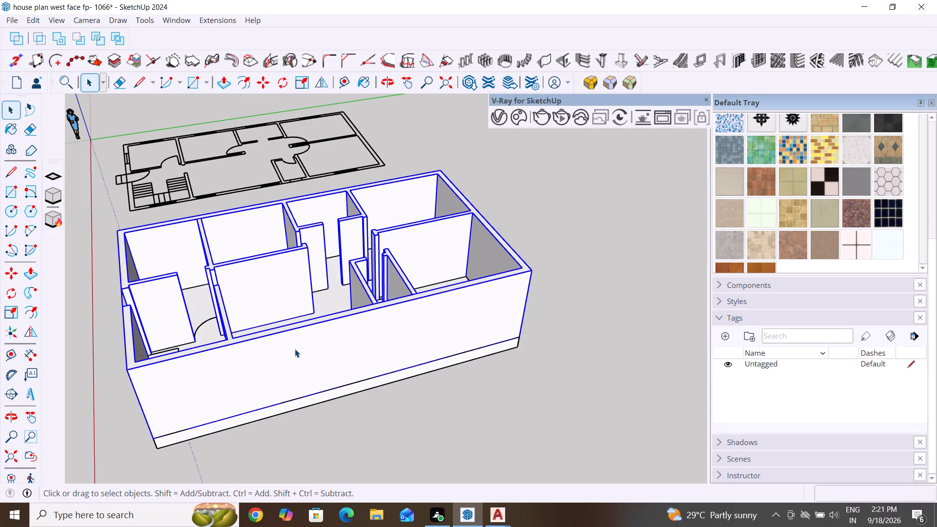
pyautogui.moveTo(512, 371); pyautogui.dragTo(476, 451, button='middle')
pyautogui.rightClick(389, 360)
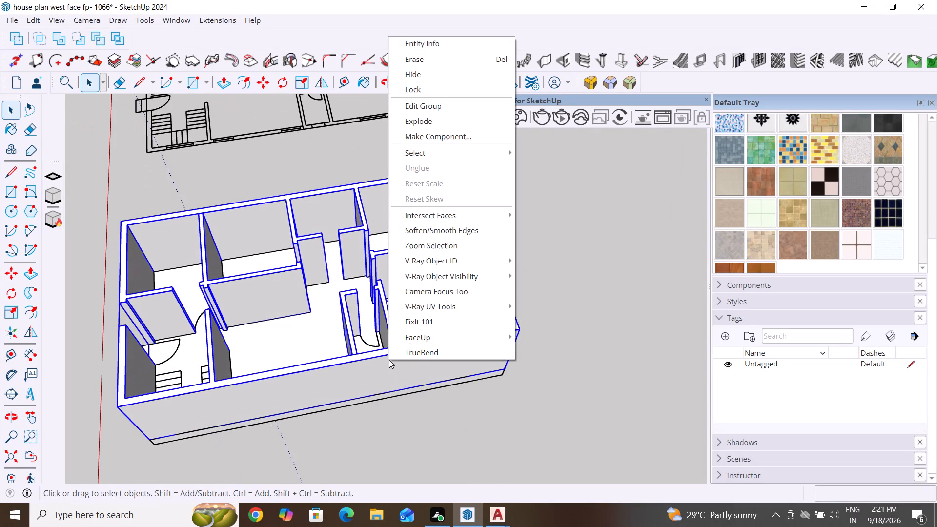
pyautogui.click(446, 120)
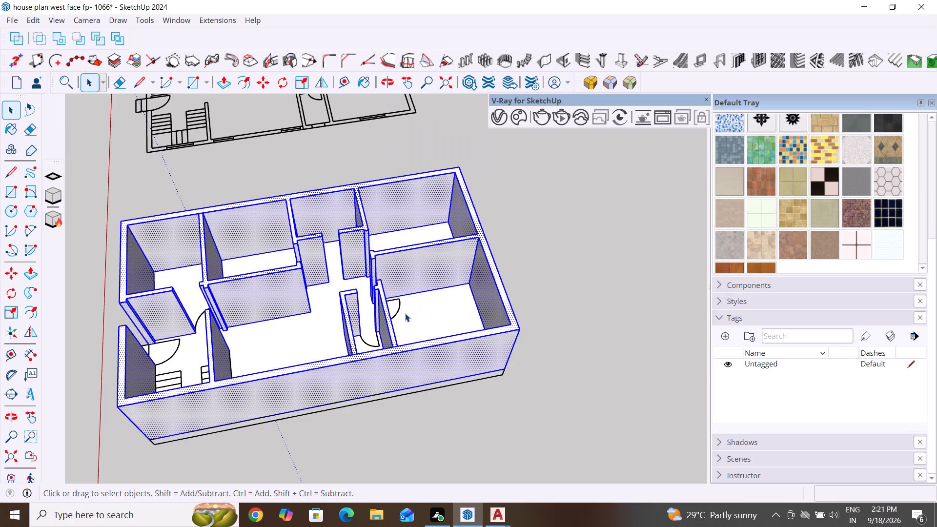
# Delete the line on the wall top where the narrow room's partition meets the long outer wall.
pyautogui.press('Escape')
pyautogui.click(407, 354)
pyautogui.scroll(4, 373, 340)
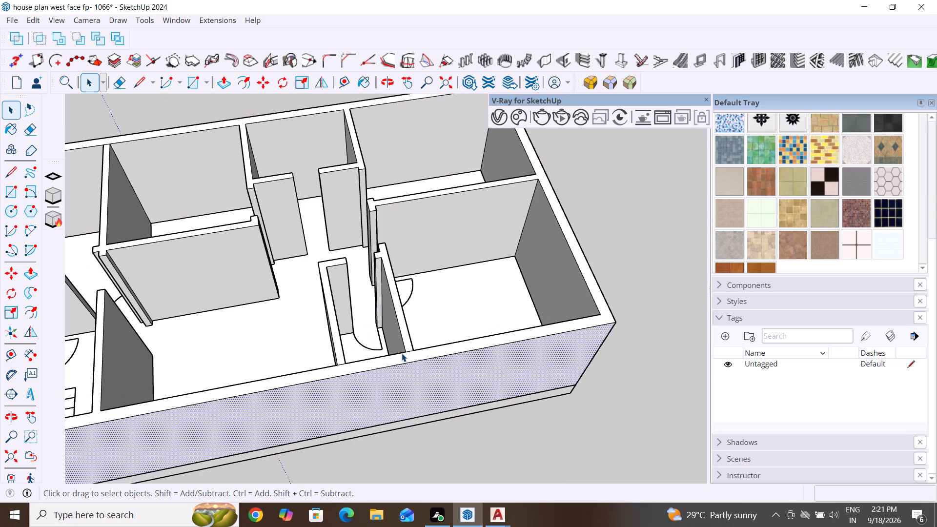
pyautogui.click(410, 350)
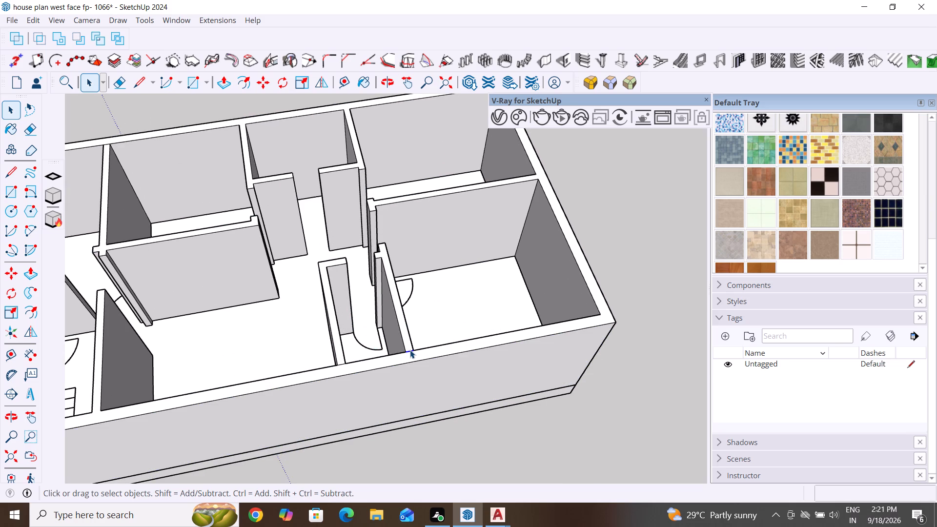
pyautogui.press('Delete')
# Erase the line on the opposite long outer wall's top where the entrance-side corner room's partition joins it.
pyautogui.scroll(-4, 582, 312)
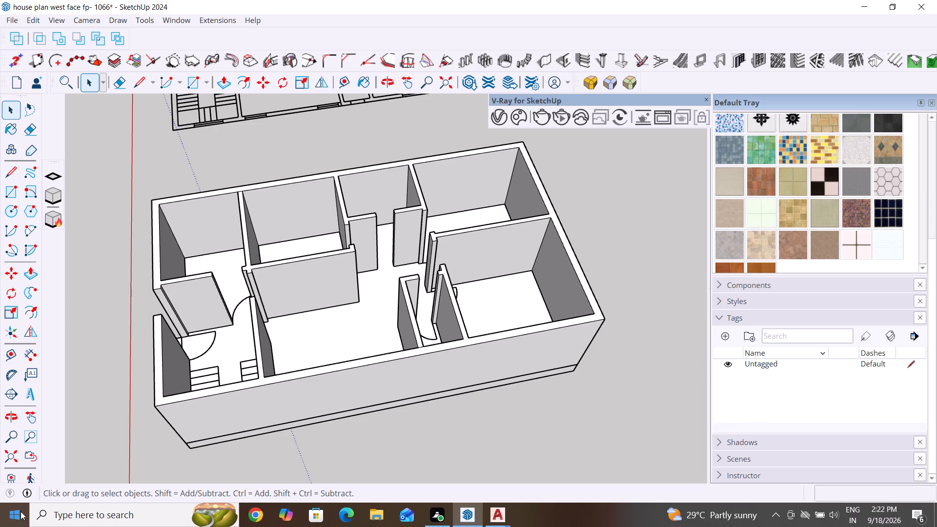
pyautogui.scroll(-3, 101, 468)
pyautogui.moveTo(260, 433); pyautogui.dragTo(319, 366, button='middle')
pyautogui.moveTo(537, 298); pyautogui.dragTo(478, 362, button='middle')
pyautogui.scroll(4, 524, 331)
pyautogui.moveTo(548, 345); pyautogui.dragTo(399, 413, button='middle')
pyautogui.scroll(-5, 509, 337)
pyautogui.moveTo(530, 363); pyautogui.dragTo(217, 368, button='middle')
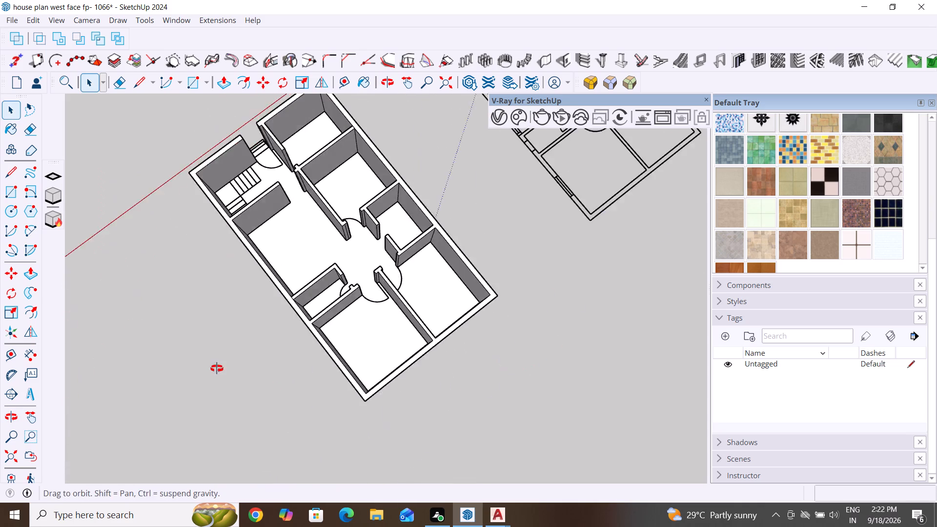
pyautogui.moveTo(217, 368); pyautogui.dragTo(134, 323, button='middle')
pyautogui.scroll(3, 428, 325)
pyautogui.moveTo(519, 341); pyautogui.dragTo(233, 350, button='middle')
pyautogui.scroll(3, 441, 340)
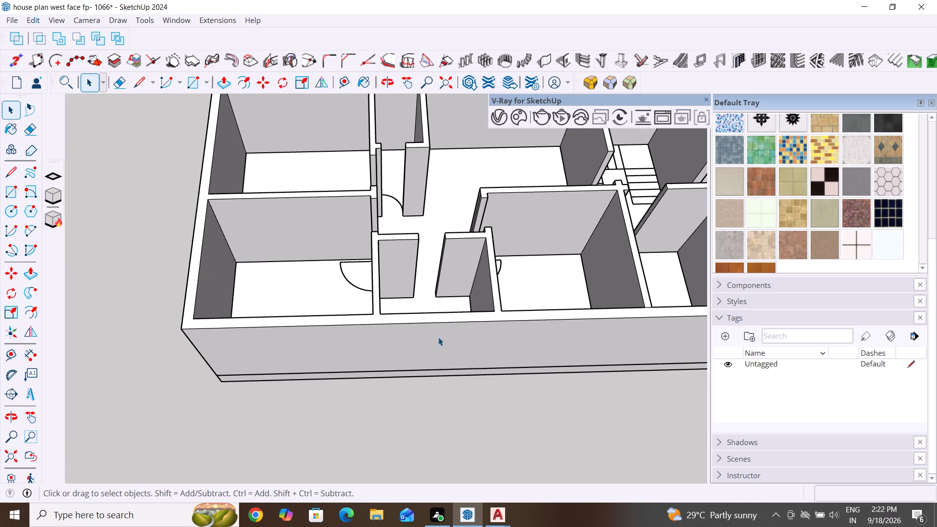
pyautogui.scroll(-9, 212, 324)
pyautogui.scroll(5, 396, 322)
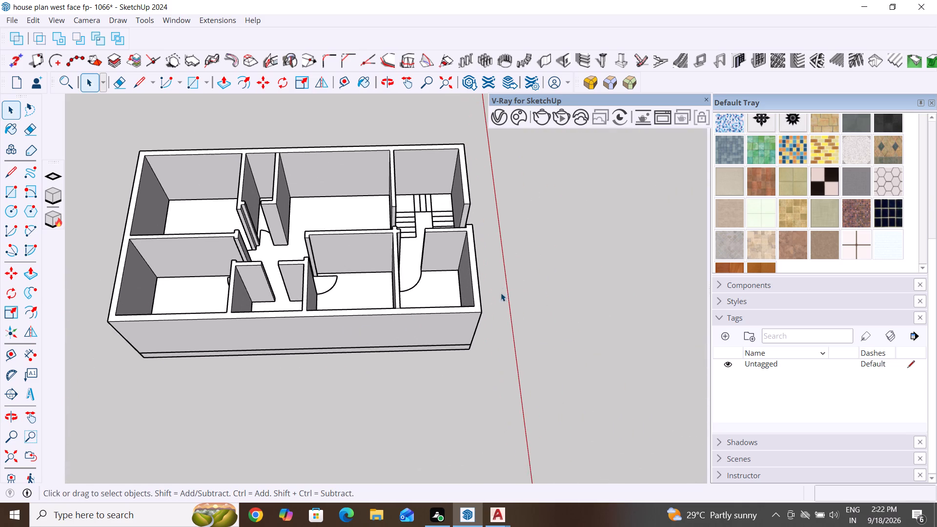
pyautogui.scroll(3, 501, 293)
pyautogui.scroll(4, 443, 295)
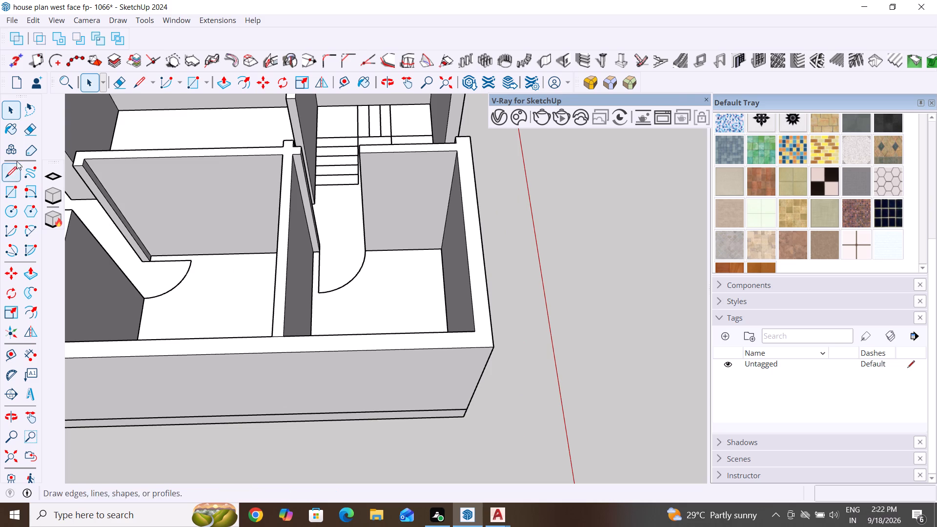
pyautogui.click(115, 81)
pyautogui.scroll(5, 274, 328)
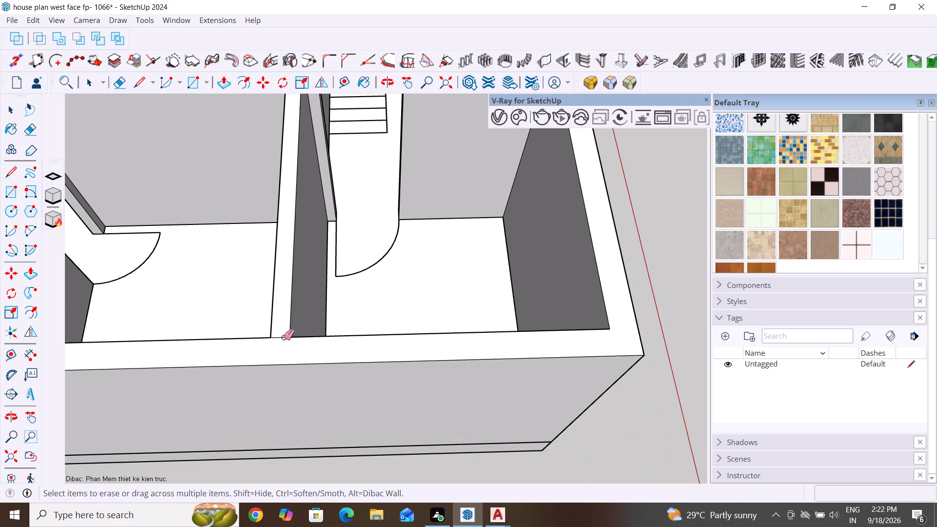
pyautogui.moveTo(284, 337); pyautogui.dragTo(278, 327)
# Examine the wall tops from several sides for remaining lines at the partition junctions.
pyautogui.scroll(-6, 282, 359)
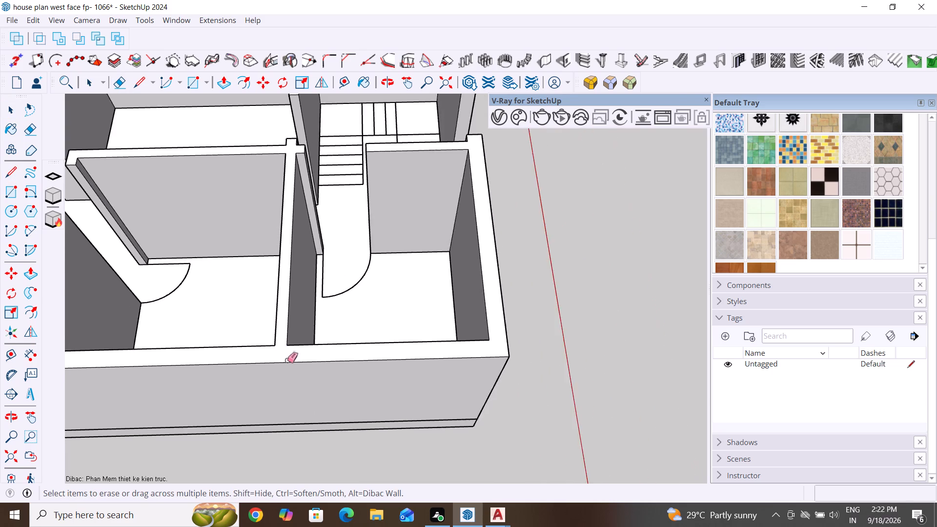
pyautogui.scroll(-3, 287, 360)
pyautogui.moveTo(519, 325); pyautogui.dragTo(259, 388, button='middle')
pyautogui.scroll(-2, 449, 361)
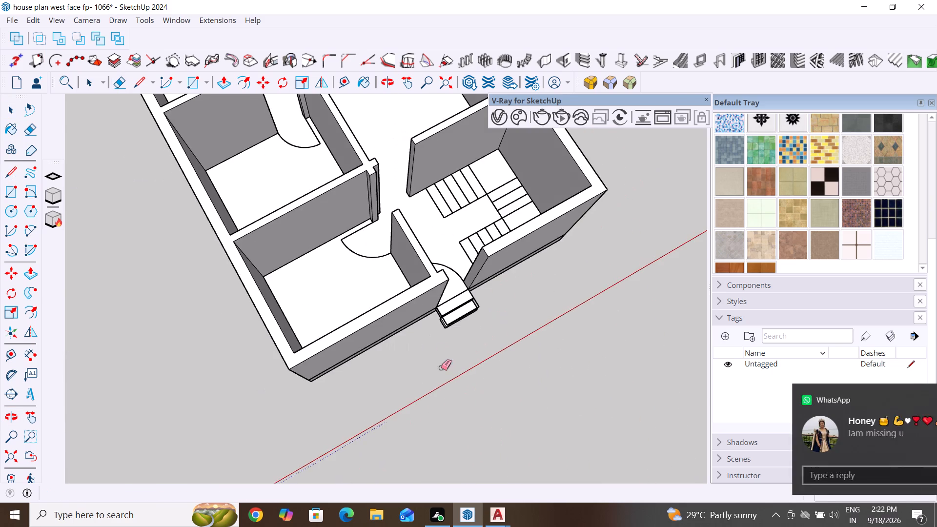
pyautogui.scroll(-2, 441, 367)
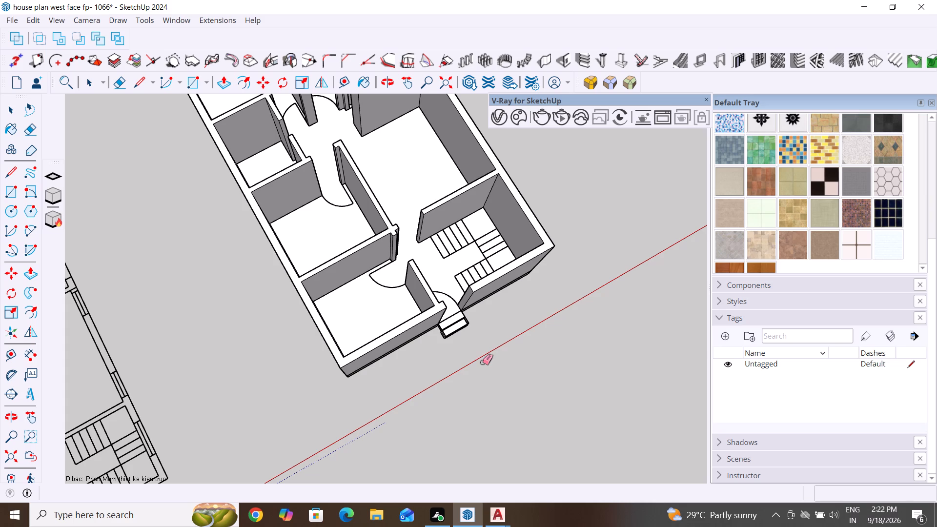
pyautogui.scroll(-5, 297, 323)
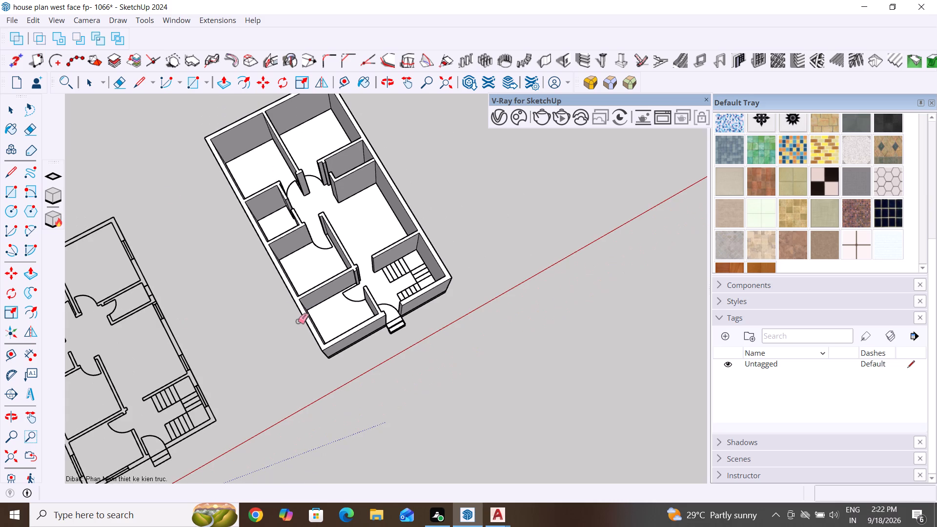
pyautogui.moveTo(455, 331); pyautogui.dragTo(361, 336, button='middle')
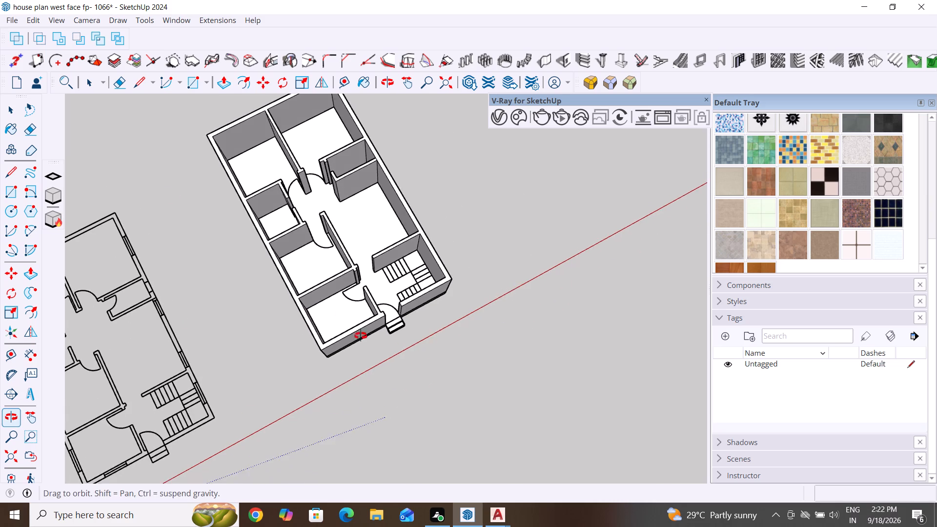
pyautogui.moveTo(361, 336); pyautogui.dragTo(271, 320, button='middle')
pyautogui.scroll(3, 446, 283)
pyautogui.moveTo(523, 305); pyautogui.dragTo(157, 289, button='middle')
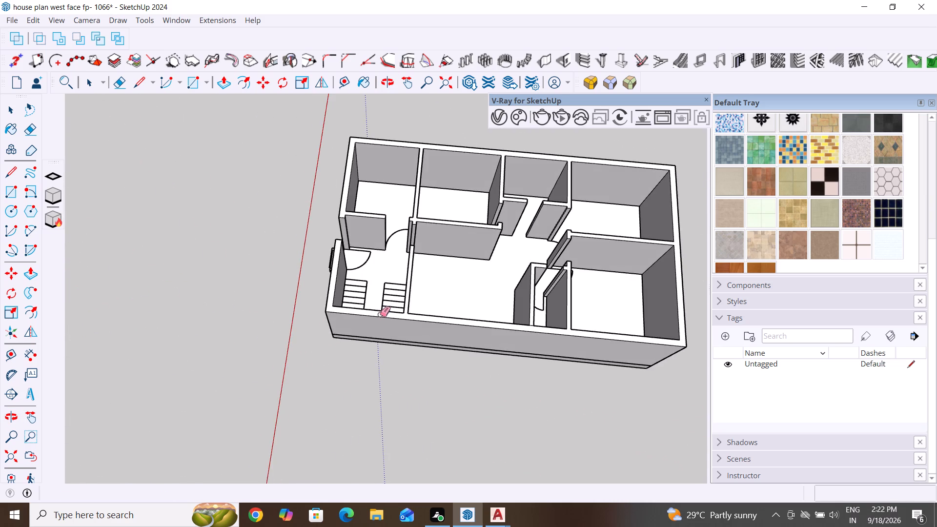
pyautogui.scroll(3, 381, 314)
pyautogui.scroll(-4, 165, 358)
pyautogui.scroll(-6, 249, 387)
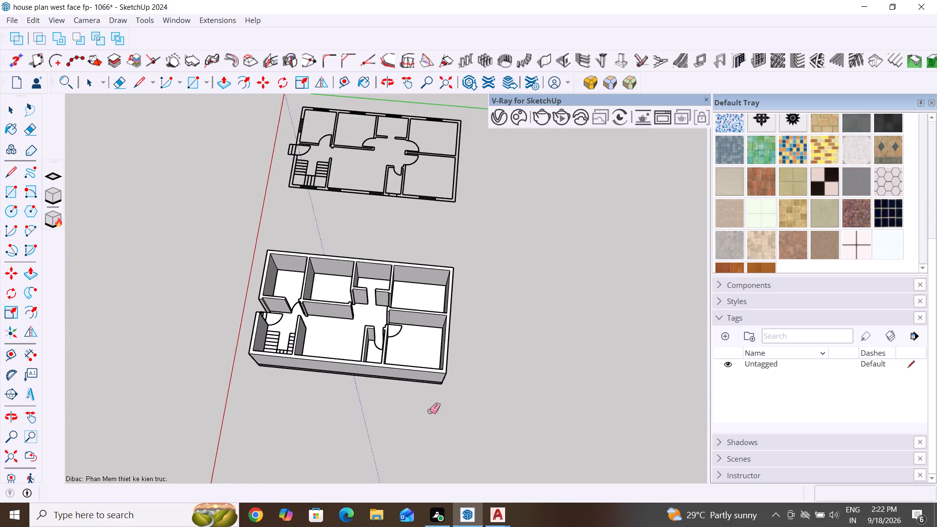
pyautogui.moveTo(436, 399); pyautogui.dragTo(457, 280, button='middle')
pyautogui.scroll(4, 448, 375)
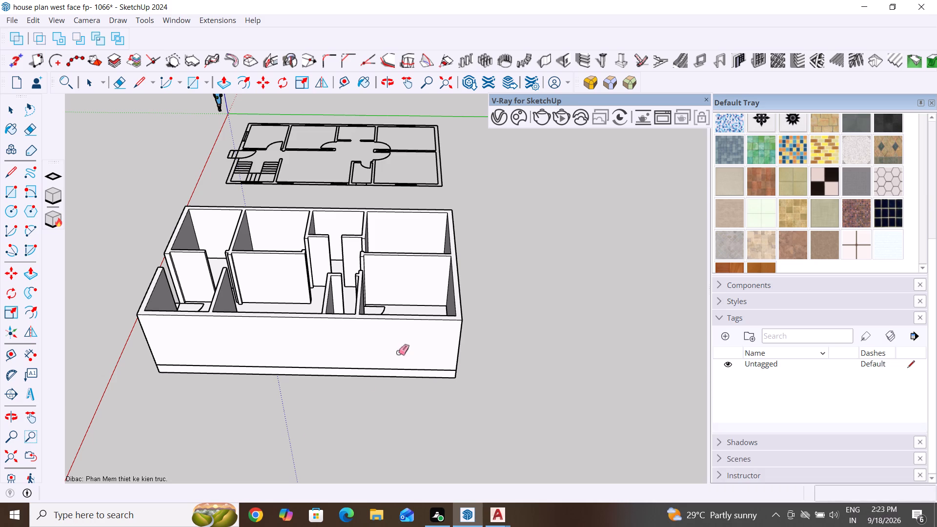
# Select all the connected wall geometry and make it a group again.
pyautogui.click(13, 117)
pyautogui.moveTo(310, 345); pyautogui.dragTo(397, 305, button='middle')
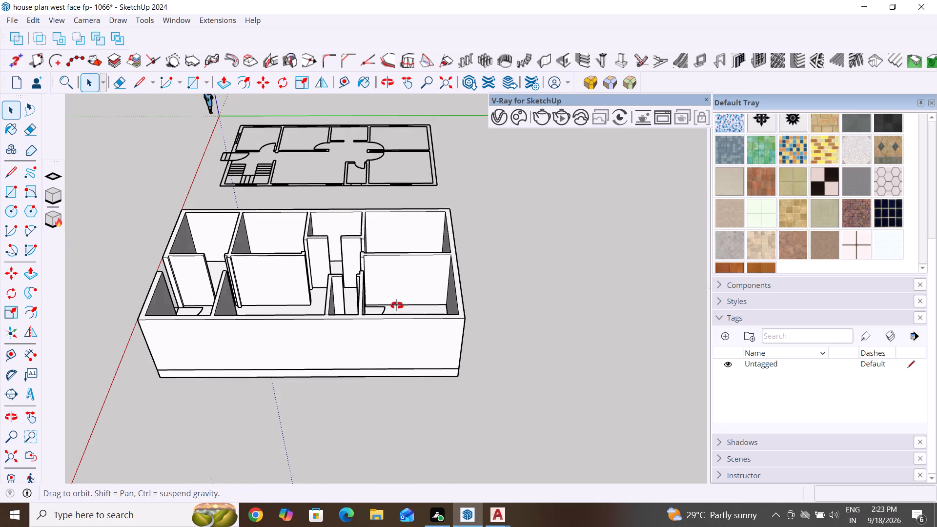
pyautogui.moveTo(397, 305); pyautogui.dragTo(457, 257, button='middle')
pyautogui.moveTo(285, 333); pyautogui.dragTo(429, 443, button='middle')
pyautogui.scroll(4, 291, 387)
pyautogui.moveTo(397, 316); pyautogui.dragTo(368, 349, button='middle')
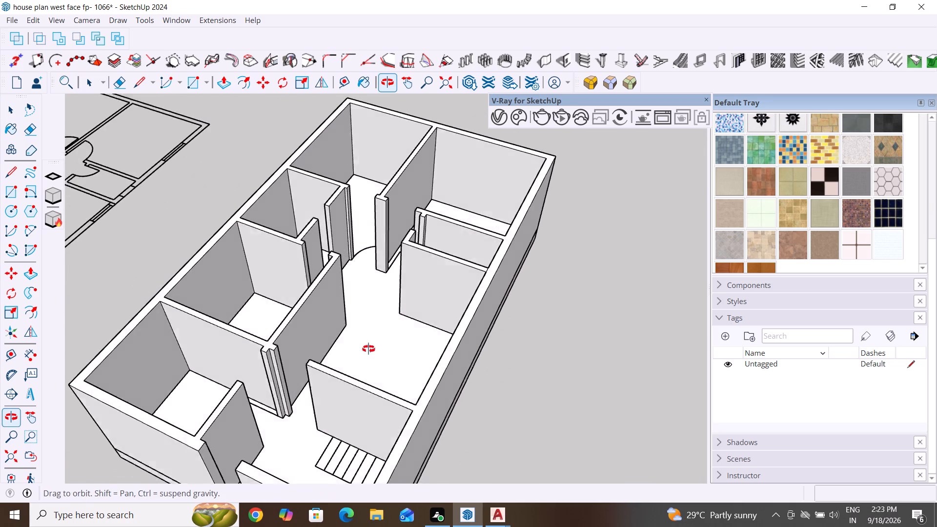
pyautogui.moveTo(368, 349); pyautogui.dragTo(0, 383, button='middle')
pyautogui.moveTo(467, 378); pyautogui.dragTo(203, 268, button='middle')
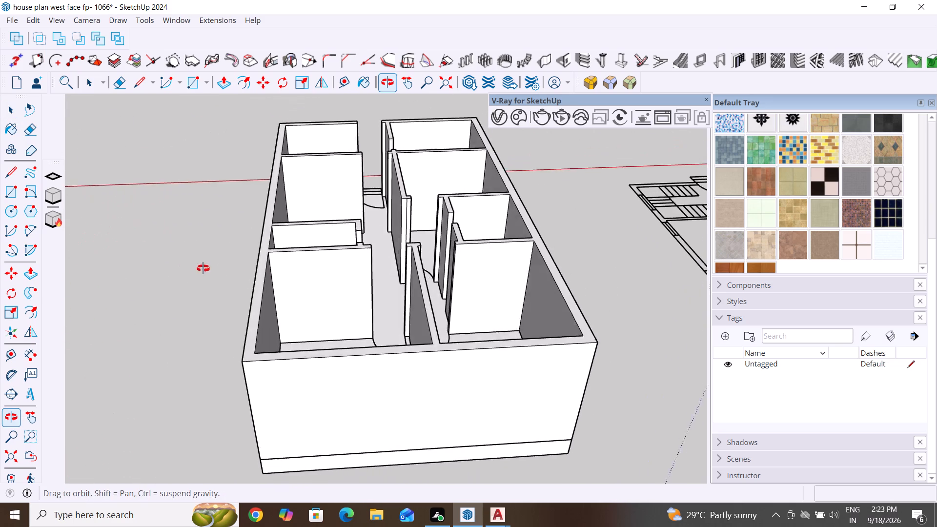
pyautogui.moveTo(203, 268); pyautogui.dragTo(55, 304, button='middle')
pyautogui.moveTo(256, 343); pyautogui.dragTo(41, 254, button='middle')
pyautogui.tripleClick(330, 297)
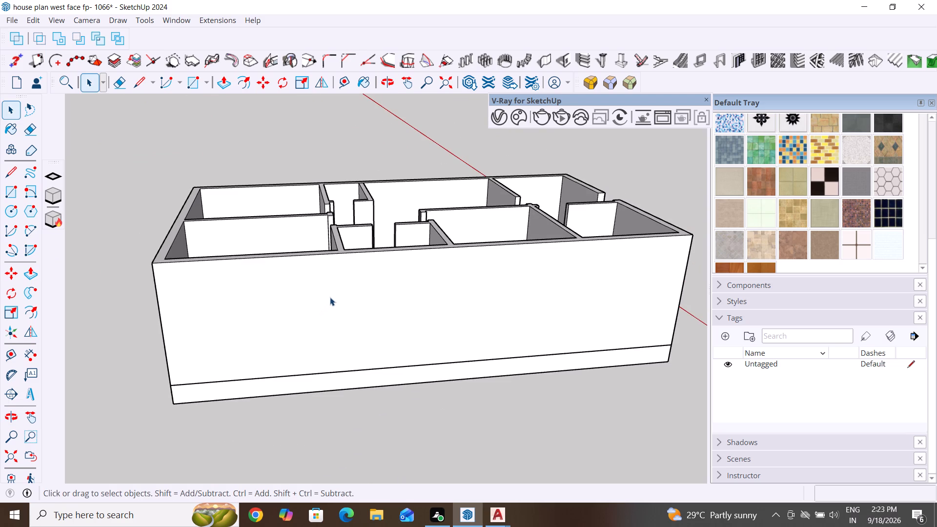
pyautogui.rightClick(330, 297)
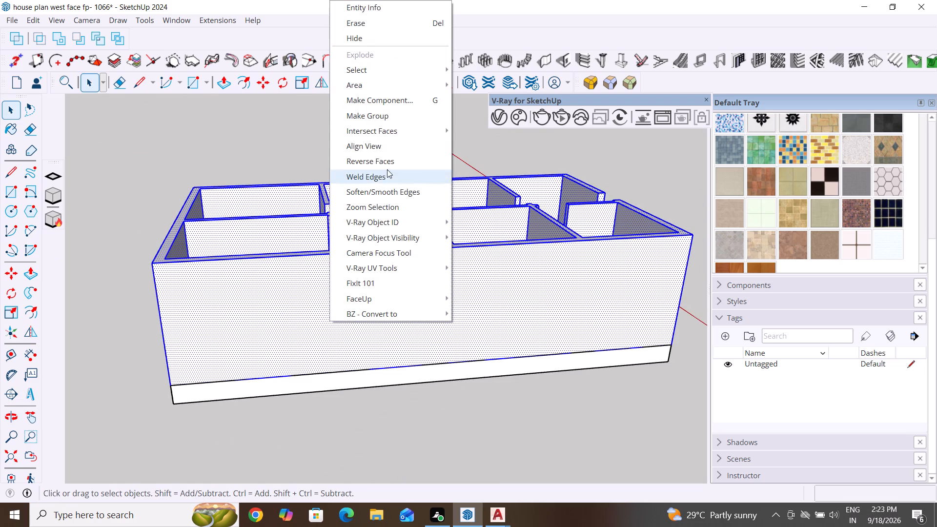
pyautogui.click(379, 121)
# Turn on the back edges display so the model's hidden edges show as dashed lines.
pyautogui.scroll(-4, 308, 392)
pyautogui.moveTo(380, 408); pyautogui.dragTo(508, 385, button='middle')
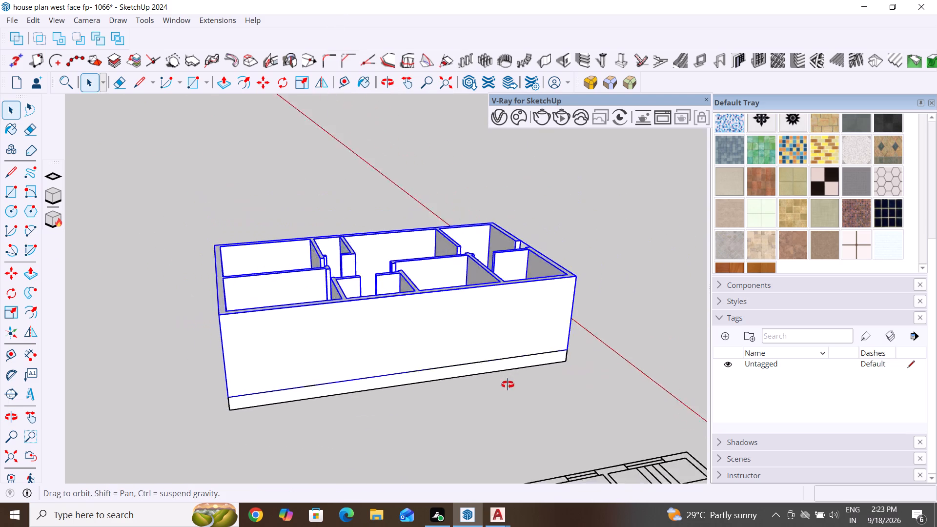
pyautogui.moveTo(508, 385); pyautogui.dragTo(309, 406, button='middle')
pyautogui.scroll(-6, 402, 263)
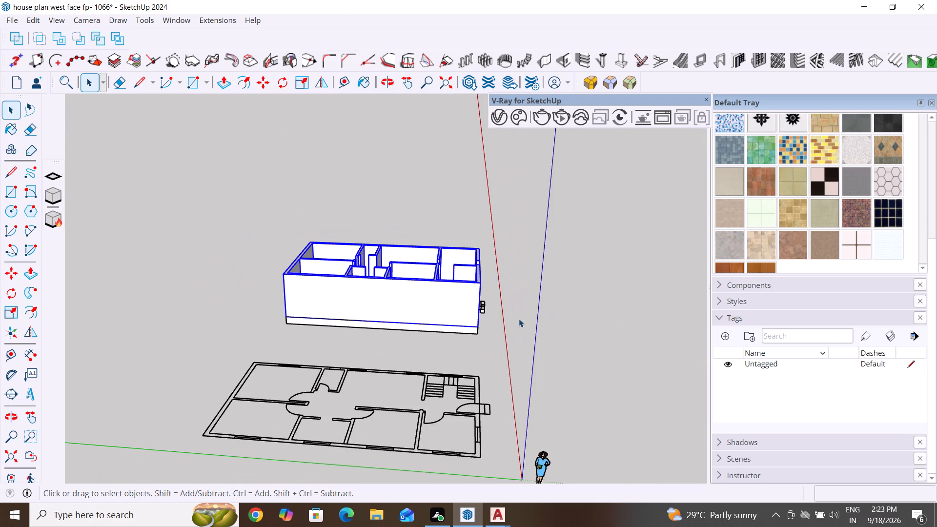
pyautogui.moveTo(476, 365); pyautogui.dragTo(0, 495, button='middle')
pyautogui.moveTo(473, 444); pyautogui.dragTo(188, 361, button='middle')
pyautogui.scroll(2, 333, 313)
pyautogui.moveTo(341, 393); pyautogui.dragTo(364, 354, button='middle')
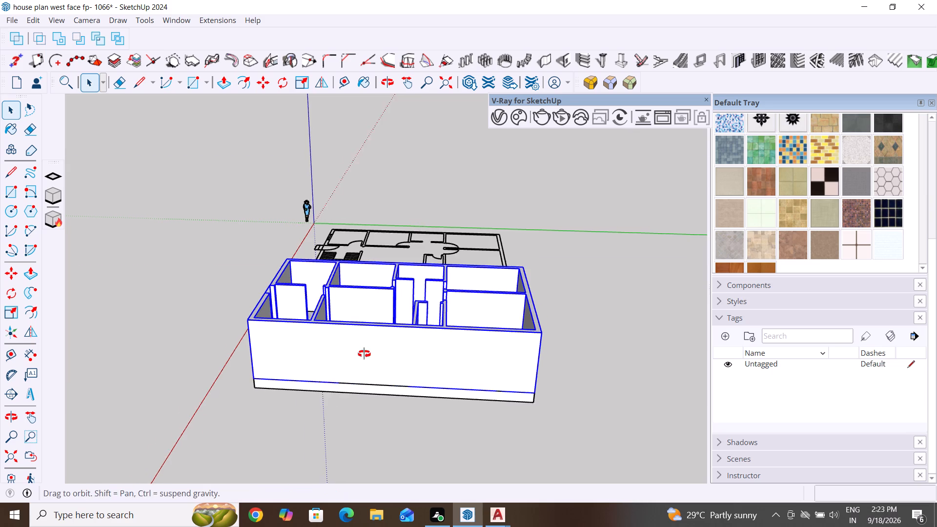
pyautogui.moveTo(364, 354); pyautogui.dragTo(387, 272, button='middle')
pyautogui.click(394, 254)
pyautogui.moveTo(430, 374); pyautogui.dragTo(453, 474, button='middle')
pyautogui.scroll(-5, 348, 274)
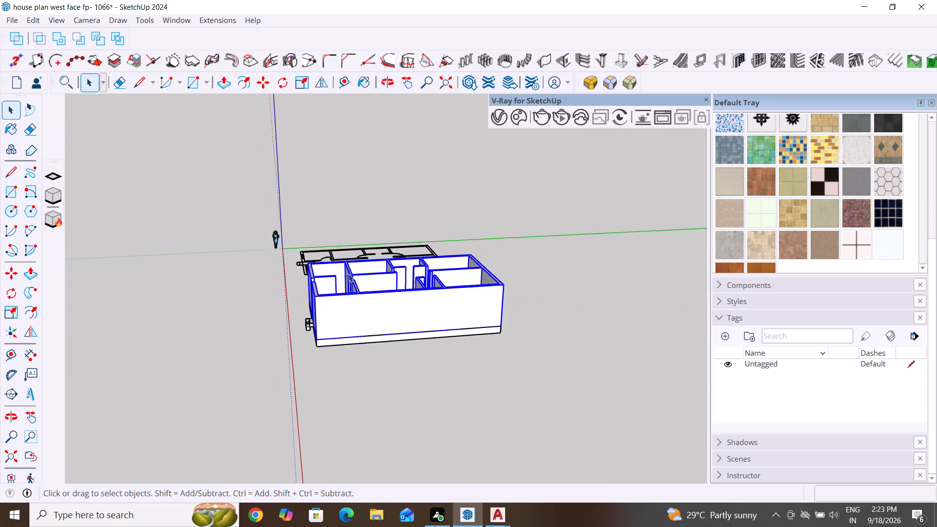
pyautogui.moveTo(367, 349); pyautogui.dragTo(368, 395, button='middle')
pyautogui.press('k')
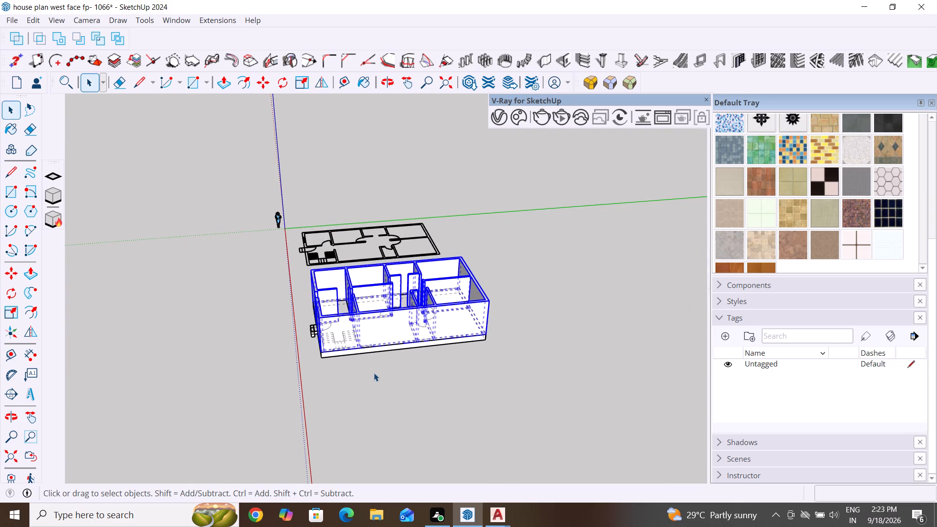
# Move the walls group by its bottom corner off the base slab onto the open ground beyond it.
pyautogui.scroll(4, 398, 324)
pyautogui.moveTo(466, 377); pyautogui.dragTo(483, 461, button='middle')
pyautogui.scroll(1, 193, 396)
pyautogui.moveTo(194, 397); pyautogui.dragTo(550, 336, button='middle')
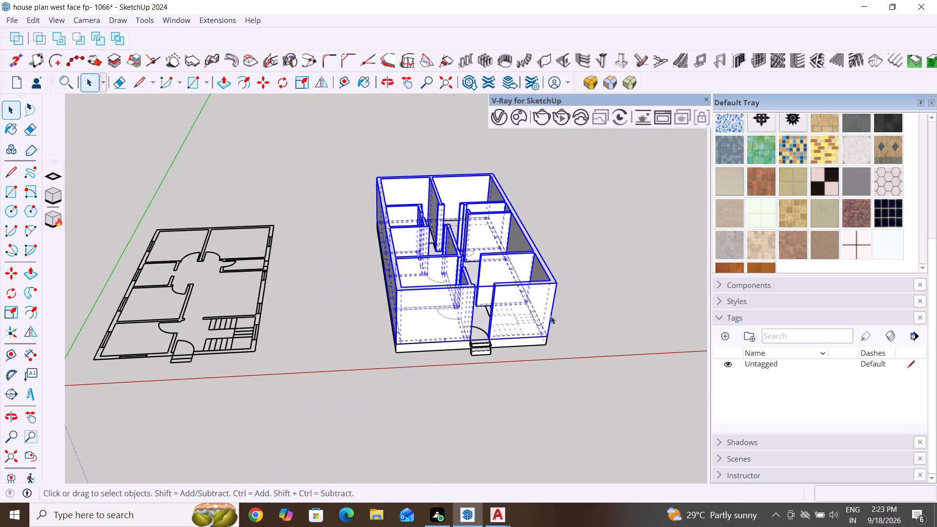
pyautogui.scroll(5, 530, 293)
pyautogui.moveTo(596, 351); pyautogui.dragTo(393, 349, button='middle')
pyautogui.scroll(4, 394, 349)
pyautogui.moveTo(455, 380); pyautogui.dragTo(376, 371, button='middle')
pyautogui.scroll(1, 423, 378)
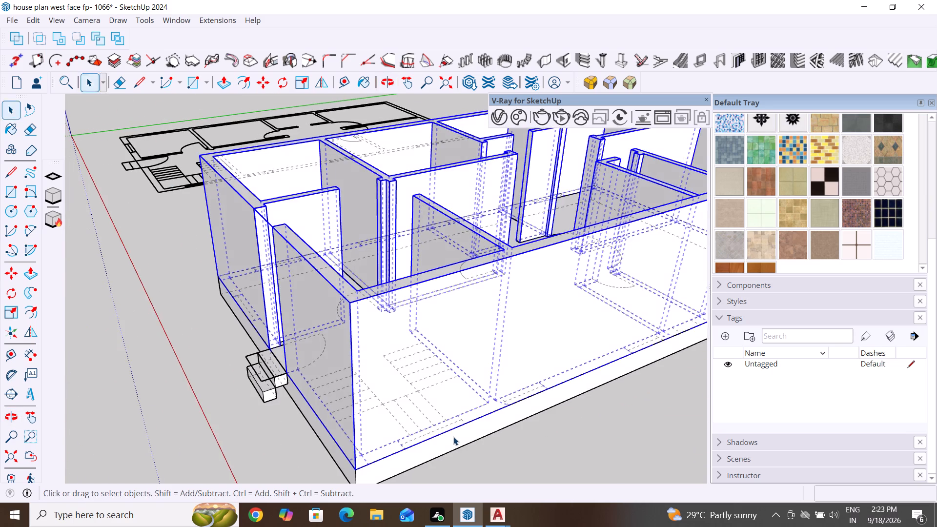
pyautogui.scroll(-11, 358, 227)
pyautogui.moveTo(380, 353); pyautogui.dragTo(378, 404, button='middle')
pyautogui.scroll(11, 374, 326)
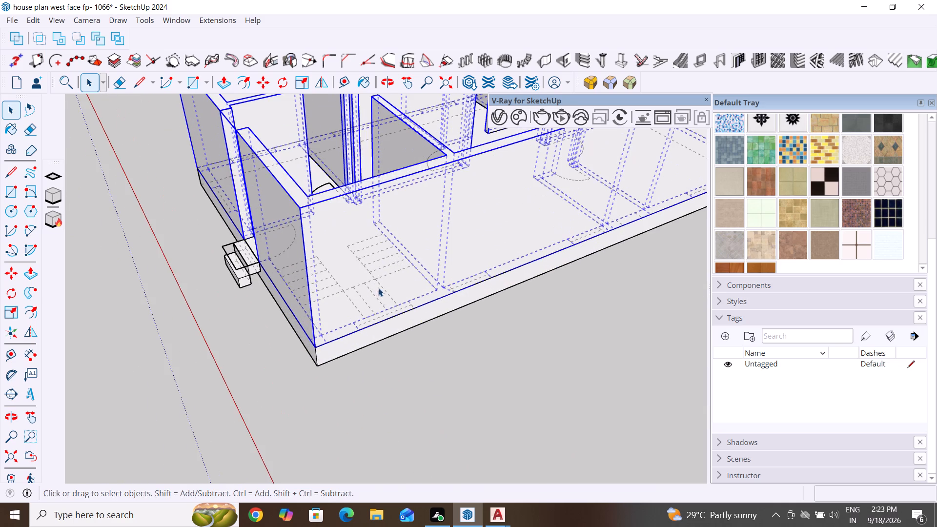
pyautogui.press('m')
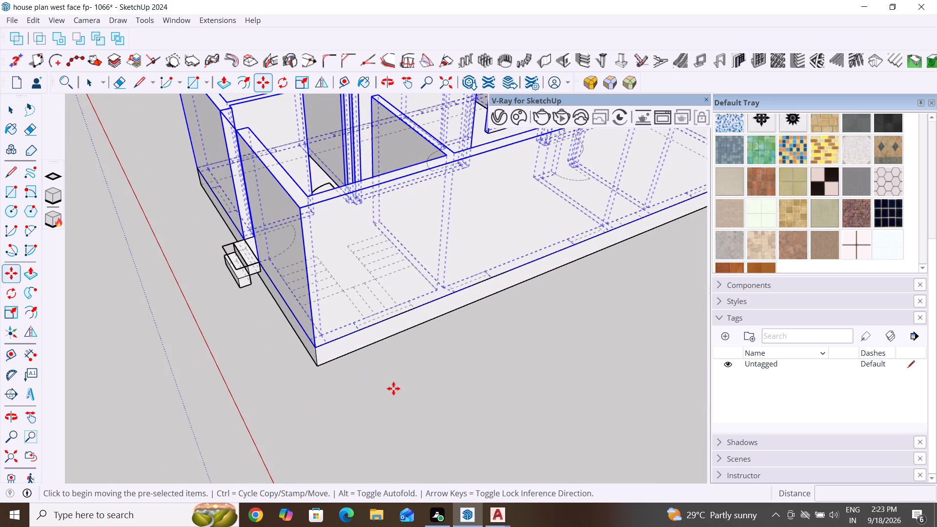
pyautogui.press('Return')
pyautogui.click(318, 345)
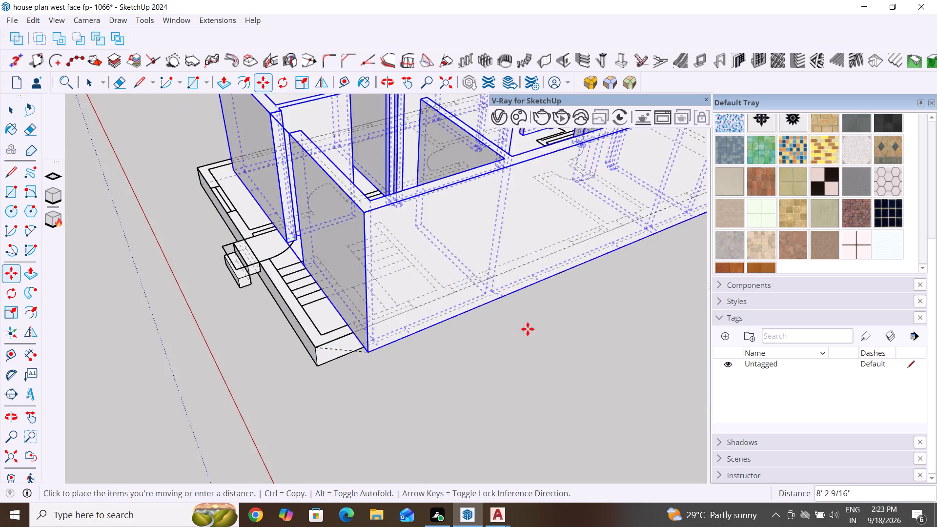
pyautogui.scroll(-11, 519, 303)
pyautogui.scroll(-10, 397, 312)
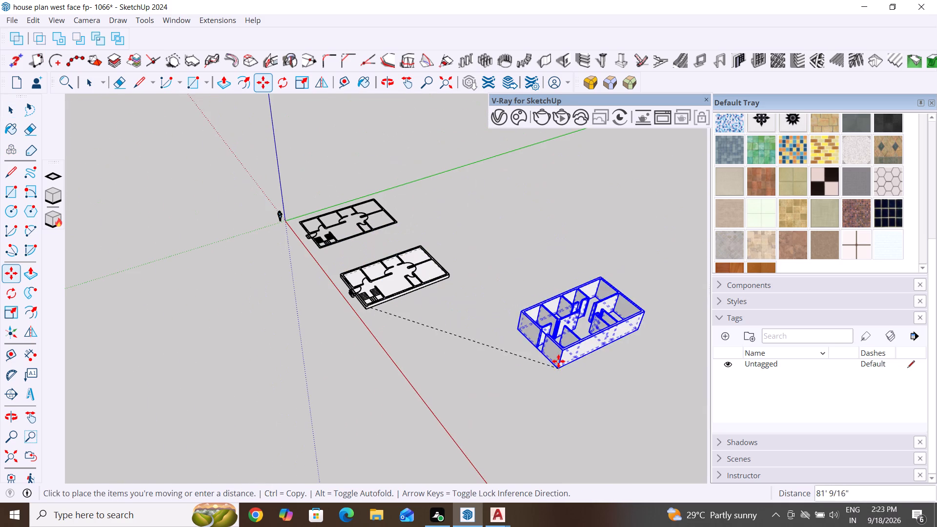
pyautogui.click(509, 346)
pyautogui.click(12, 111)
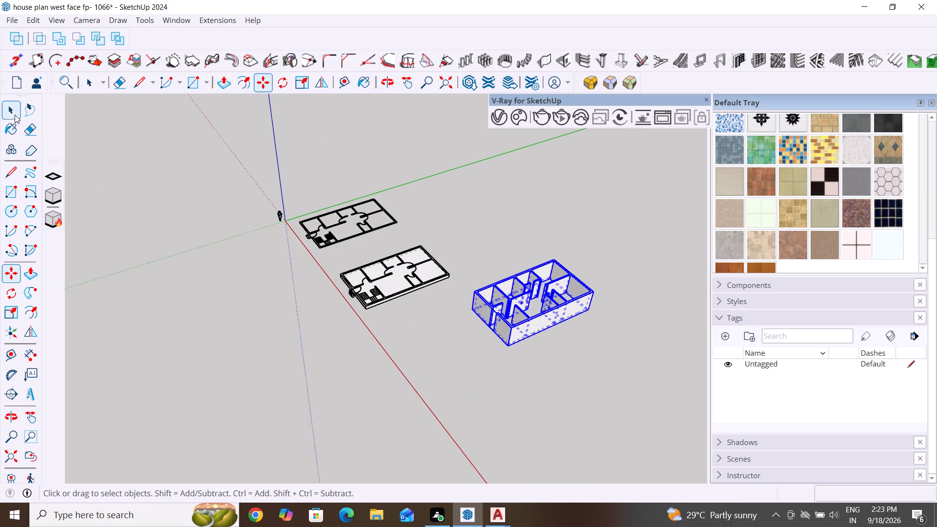
# Examine the underside of the separated walls group from below for leftover lines along the wall bottoms.
pyautogui.moveTo(366, 320); pyautogui.dragTo(469, 201, button='middle')
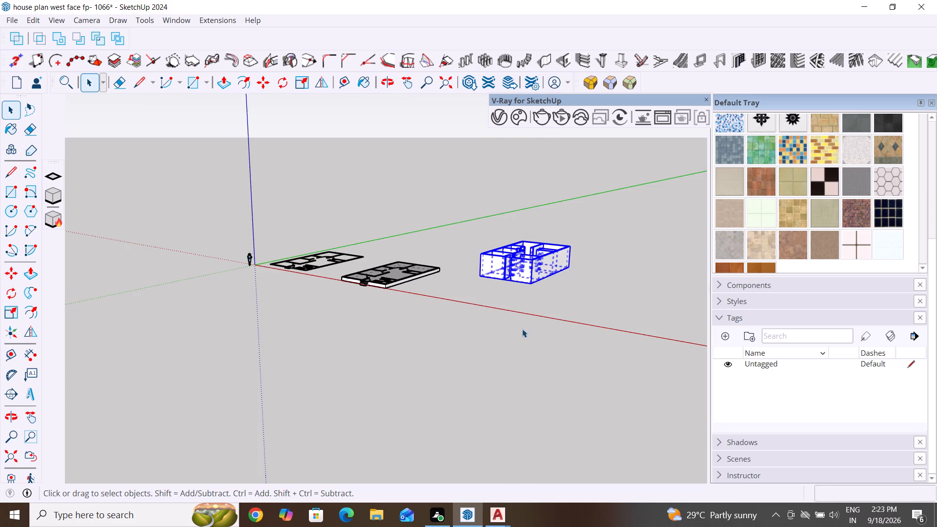
pyautogui.moveTo(540, 307); pyautogui.dragTo(474, 126, button='middle')
pyautogui.scroll(4, 548, 236)
pyautogui.moveTo(551, 247); pyautogui.dragTo(519, 119, button='middle')
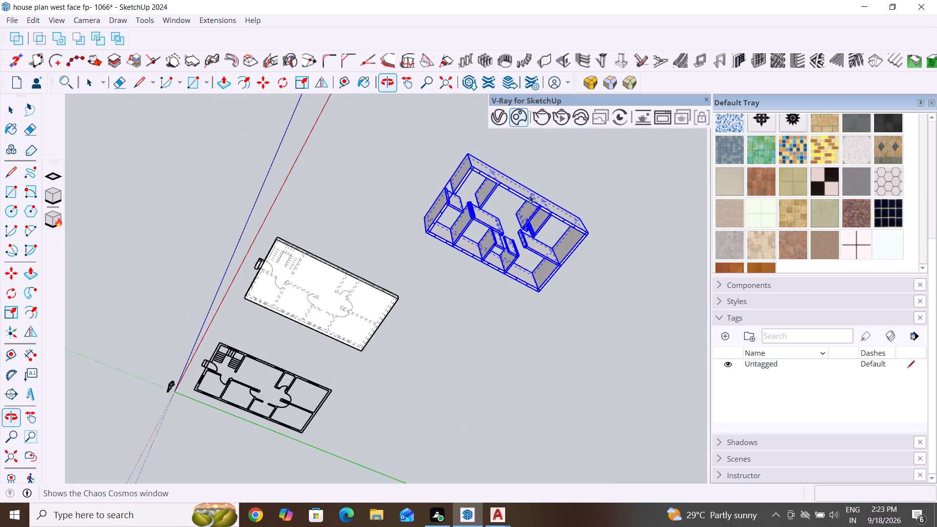
pyautogui.scroll(4, 521, 204)
pyautogui.scroll(3, 497, 320)
pyautogui.moveTo(497, 367); pyautogui.dragTo(385, 334, button='middle')
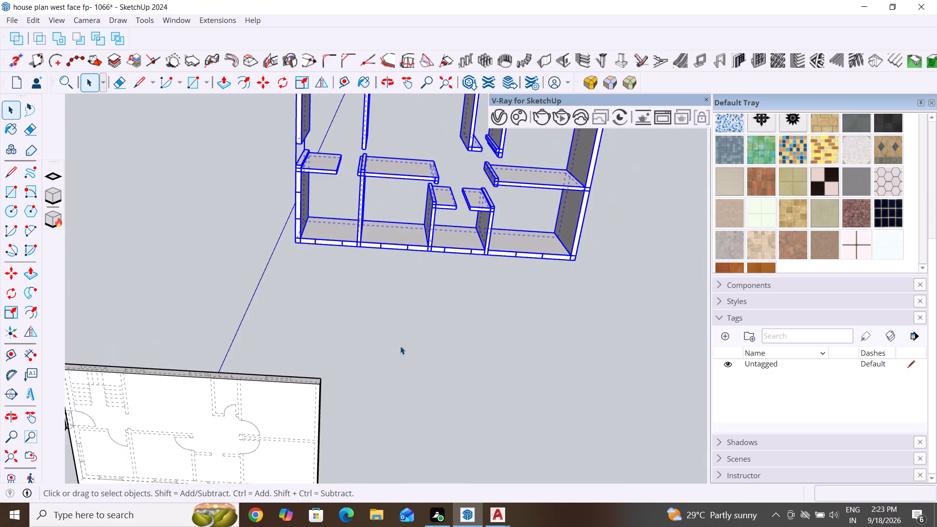
pyautogui.scroll(-4, 420, 408)
pyautogui.scroll(4, 491, 157)
pyautogui.moveTo(511, 278); pyautogui.dragTo(508, 240, button='middle')
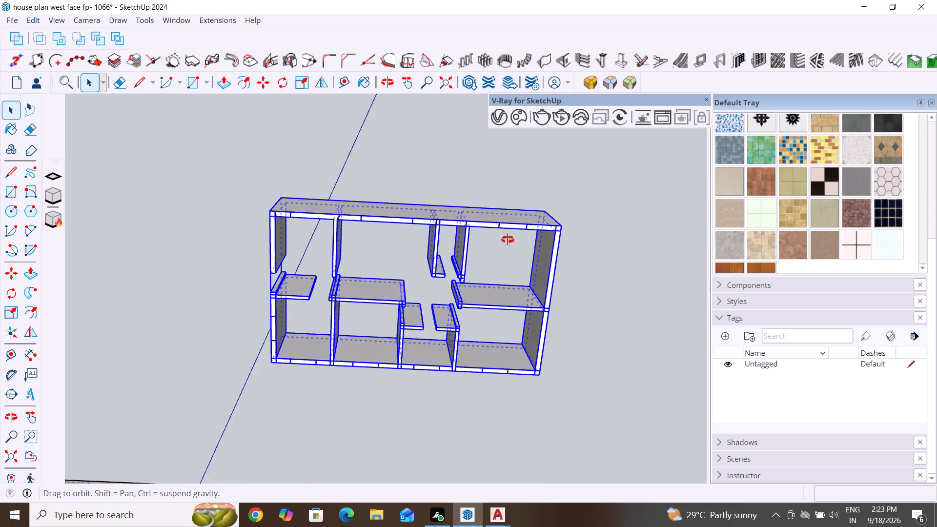
pyautogui.moveTo(508, 240); pyautogui.dragTo(553, 268, button='middle')
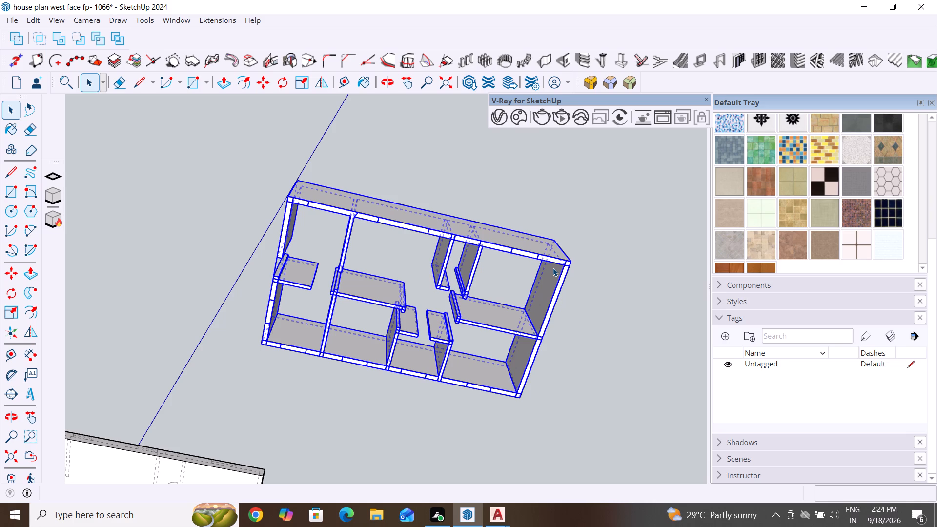
pyautogui.scroll(-2, 406, 429)
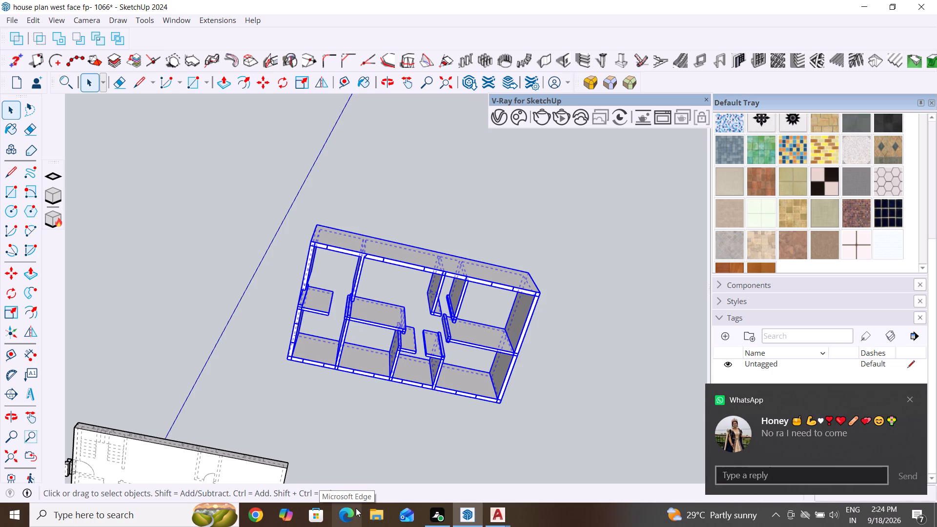
pyautogui.click(912, 399)
pyautogui.scroll(-1, 362, 358)
pyautogui.moveTo(326, 397); pyautogui.dragTo(334, 406, button='middle')
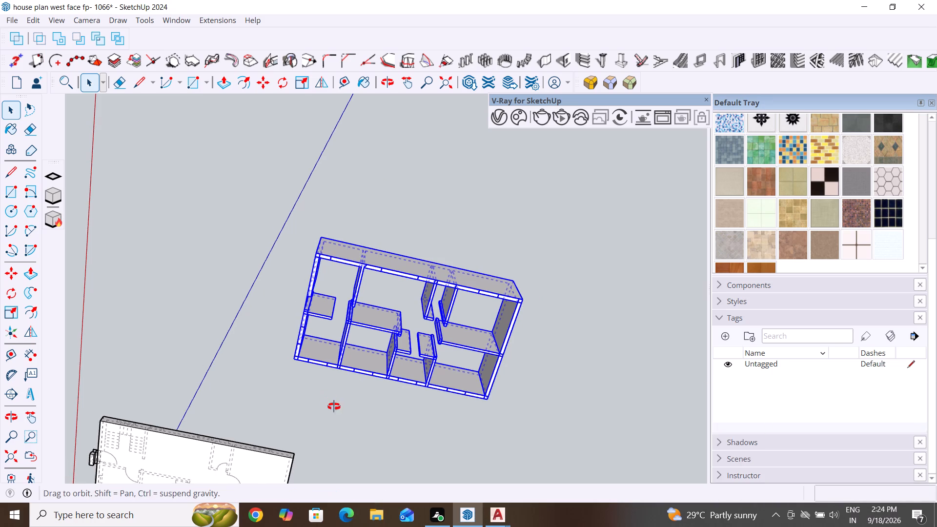
pyautogui.moveTo(334, 406); pyautogui.dragTo(346, 434, button='middle')
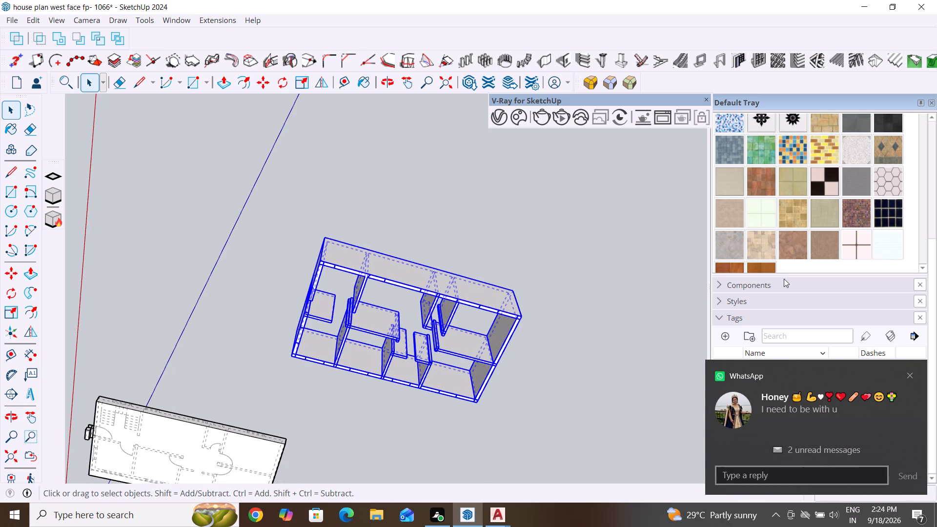
pyautogui.click(910, 374)
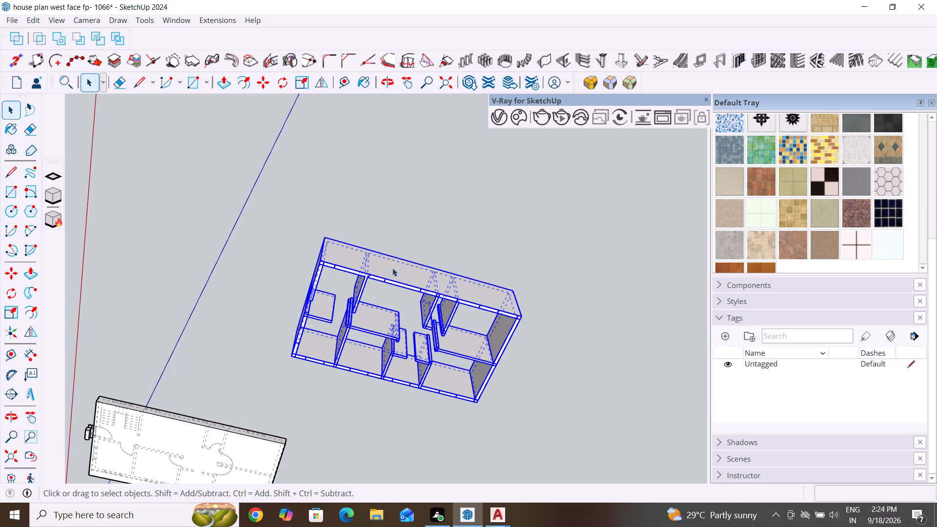
pyautogui.scroll(-3, 114, 501)
# Move the walls group back onto the base slab, snapping its bottom outer corner to the slab's top corner near the staircase.
pyautogui.moveTo(466, 331); pyautogui.dragTo(424, 520, button='middle')
pyautogui.moveTo(419, 271); pyautogui.dragTo(393, 437, button='middle')
pyautogui.scroll(-5, 380, 230)
pyautogui.scroll(9, 359, 402)
pyautogui.moveTo(381, 385); pyautogui.dragTo(352, 451, button='middle')
pyautogui.scroll(2, 352, 440)
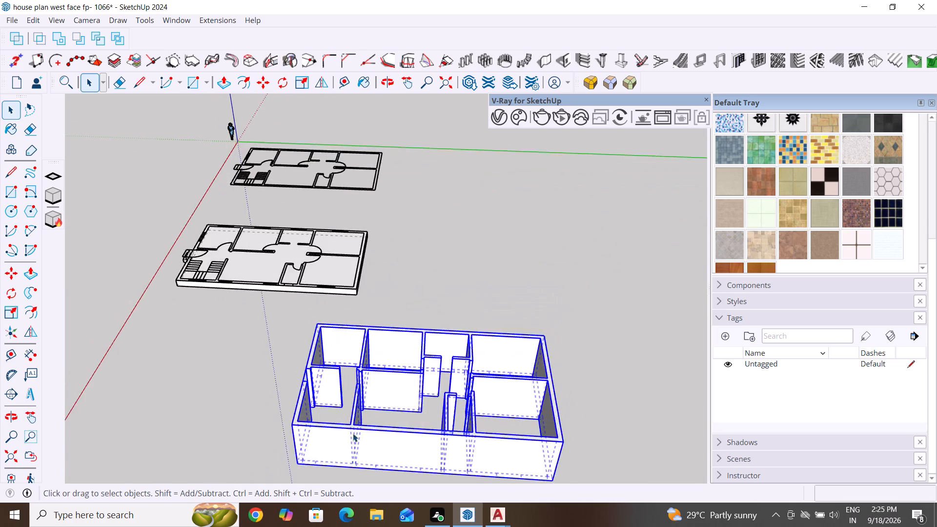
pyautogui.scroll(3, 353, 433)
pyautogui.scroll(-7, 432, 264)
pyautogui.moveTo(340, 381); pyautogui.dragTo(712, 400, button='middle')
pyautogui.scroll(3, 632, 238)
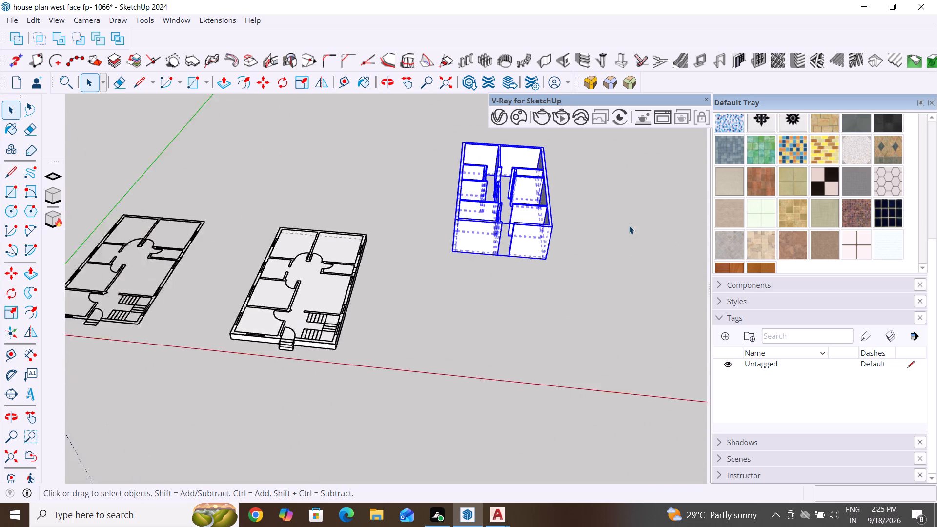
pyautogui.scroll(2, 629, 225)
pyautogui.scroll(2, 387, 283)
pyautogui.moveTo(533, 295); pyautogui.dragTo(491, 285, button='middle')
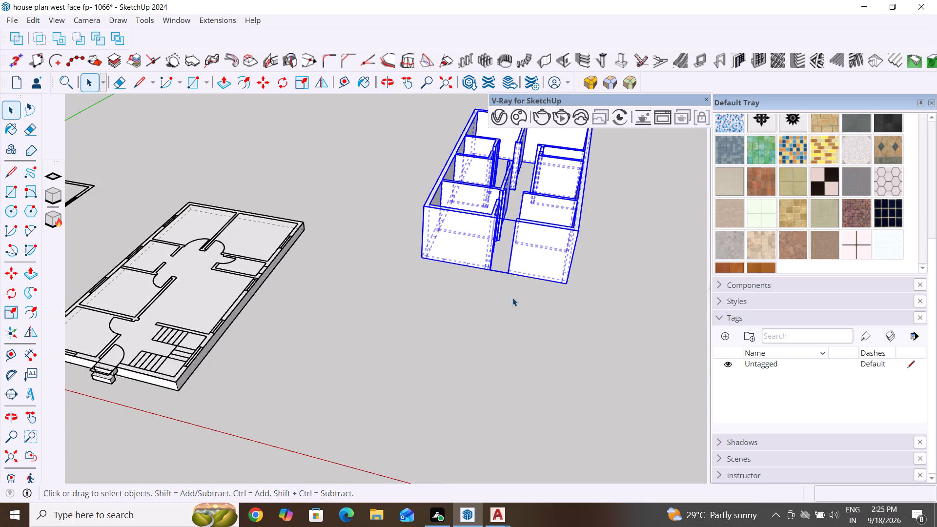
pyautogui.press('Escape')
pyautogui.press('Escape')
pyautogui.press('Escape')
pyautogui.press('Escape')
pyautogui.click(521, 324)
pyautogui.press('Escape')
pyautogui.press('Escape')
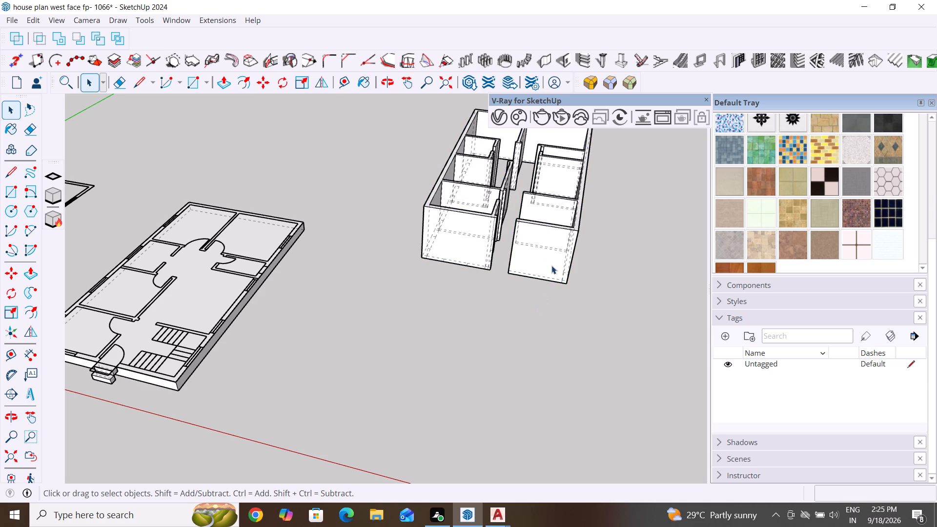
pyautogui.click(552, 260)
pyautogui.press('m')
pyautogui.press('Return')
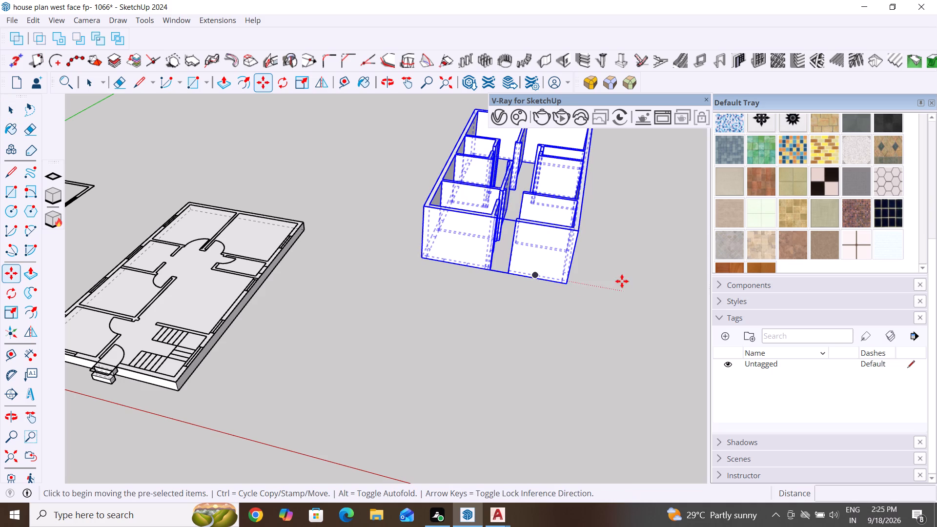
pyautogui.click(568, 285)
pyautogui.scroll(3, 123, 369)
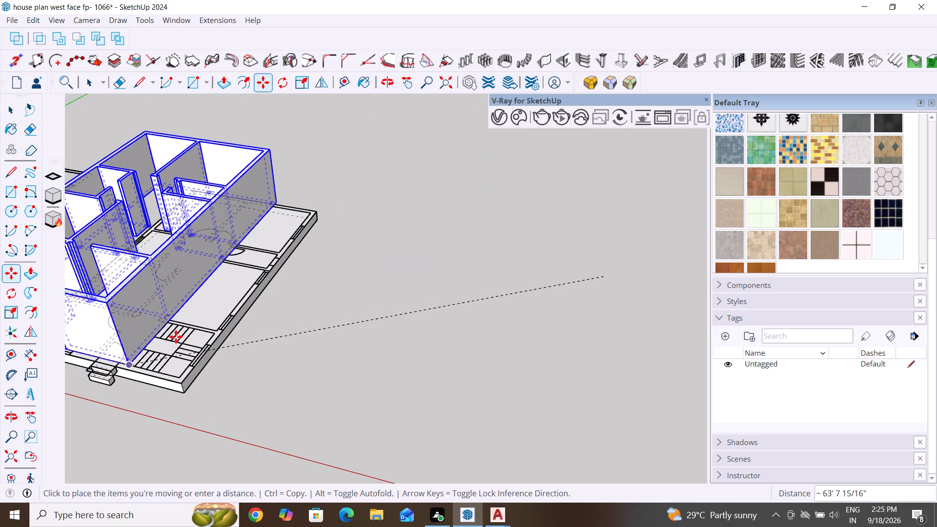
pyautogui.scroll(3, 233, 344)
pyautogui.moveTo(222, 367); pyautogui.dragTo(320, 245, button='middle')
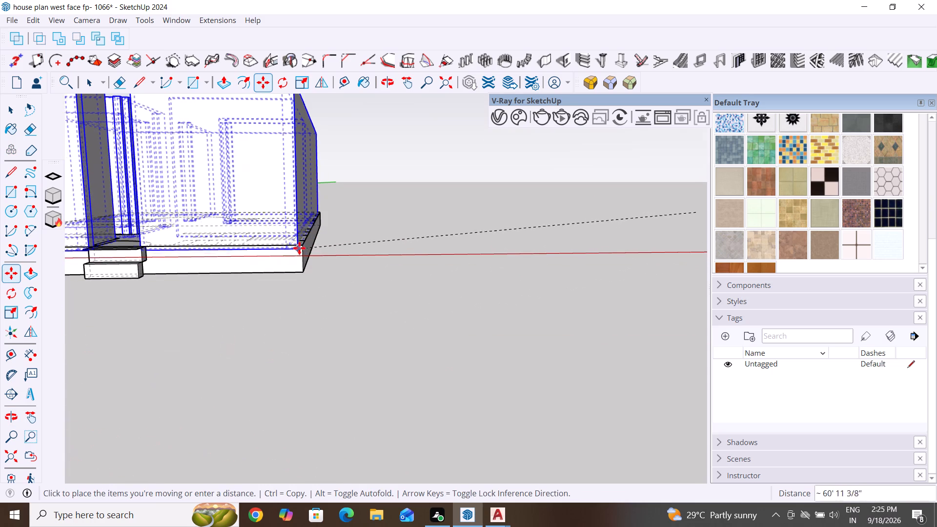
pyautogui.click(301, 246)
pyautogui.moveTo(448, 306); pyautogui.dragTo(224, 439, button='middle')
pyautogui.scroll(-4, 355, 315)
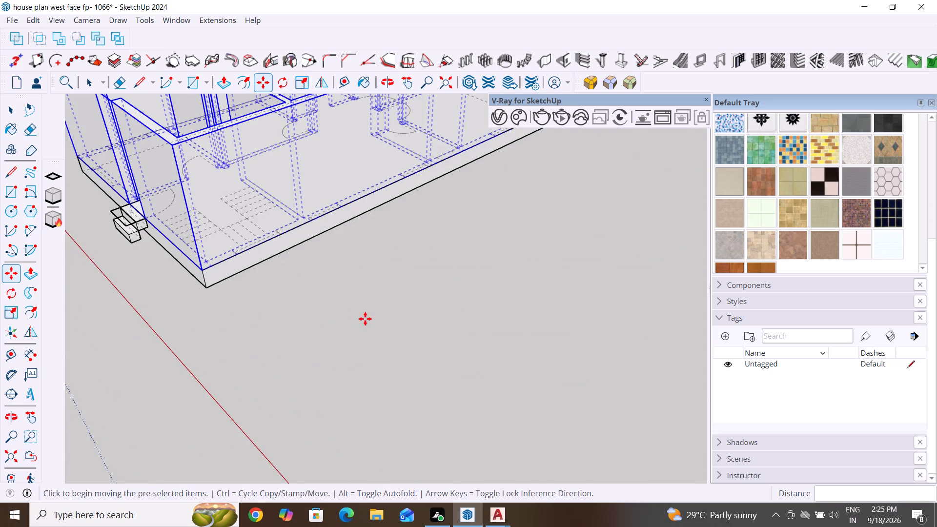
pyautogui.scroll(-5, 365, 319)
pyautogui.moveTo(409, 329); pyautogui.dragTo(352, 309, button='middle')
pyautogui.scroll(8, 290, 182)
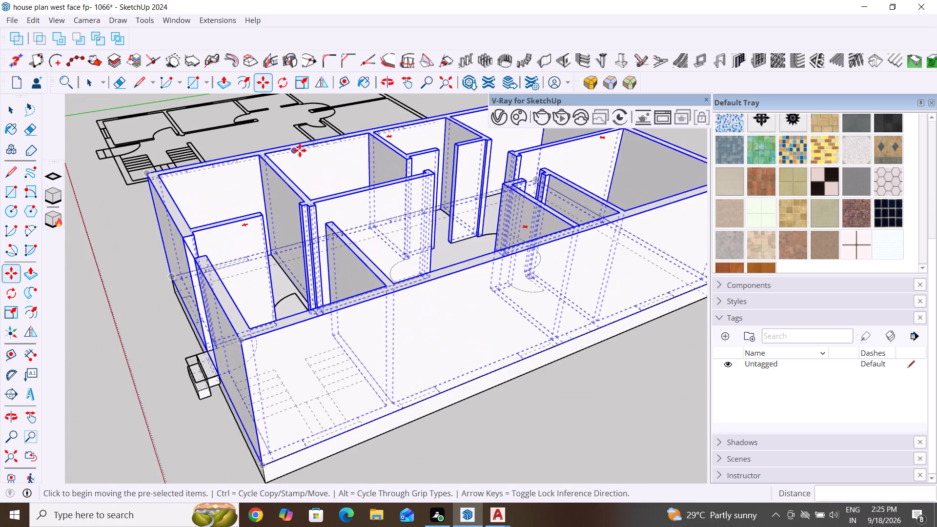
pyautogui.click(2, 104)
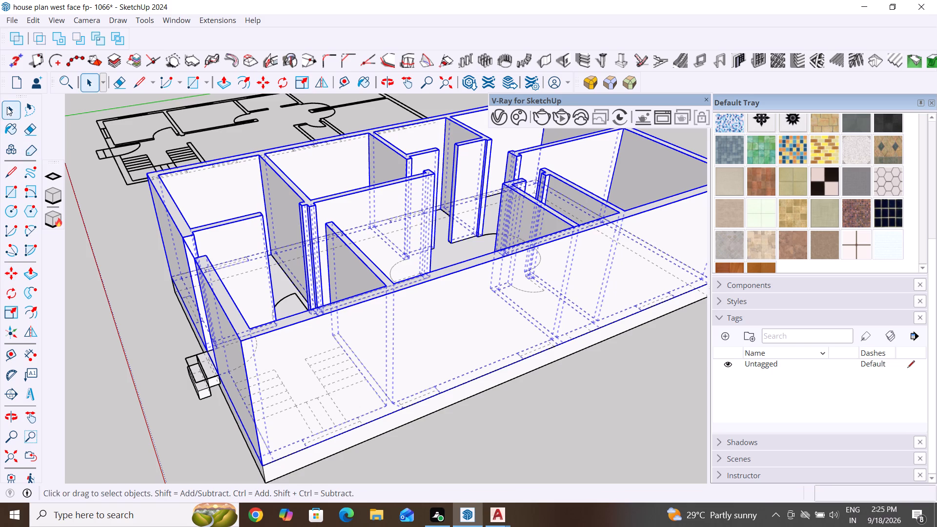
pyautogui.click(7, 107)
# Turn off the back edges display and clear the selection of the walls group.
pyautogui.press('Escape')
pyautogui.press('Escape')
pyautogui.press('k')
pyautogui.press('Return')
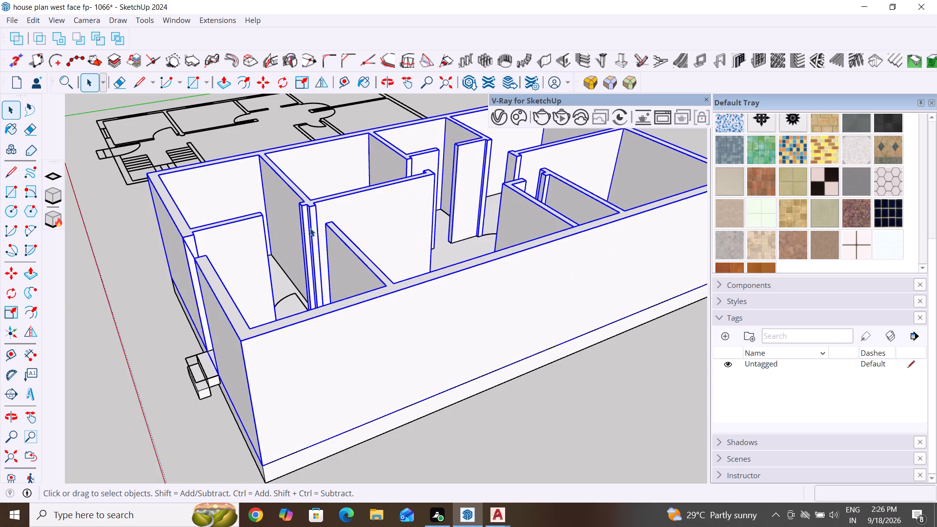
pyautogui.scroll(-5, 334, 156)
pyautogui.doubleClick(417, 368)
pyautogui.moveTo(360, 388); pyautogui.dragTo(364, 386, button='middle')
pyautogui.press('Escape')
pyautogui.press('Escape')
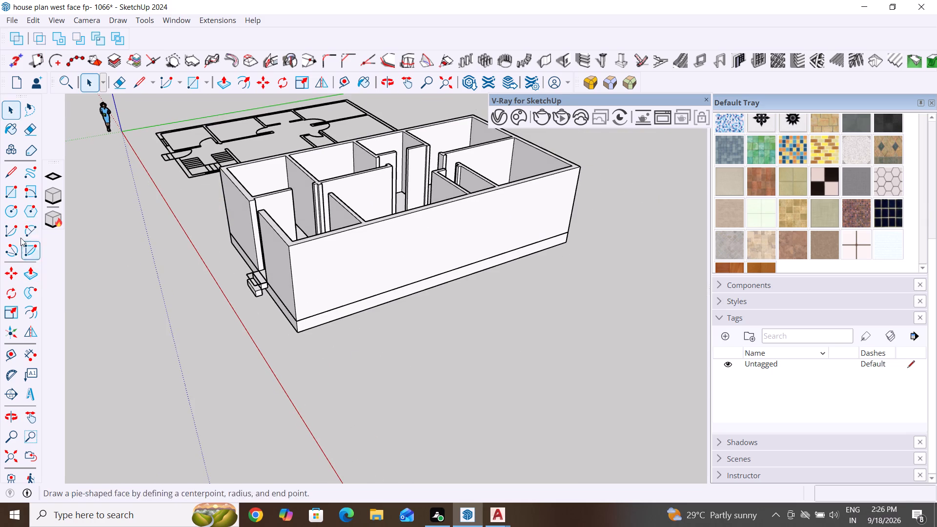
# Place a guide line 7' above the bottom edge of the long outer wall's face.
pyautogui.click(16, 358)
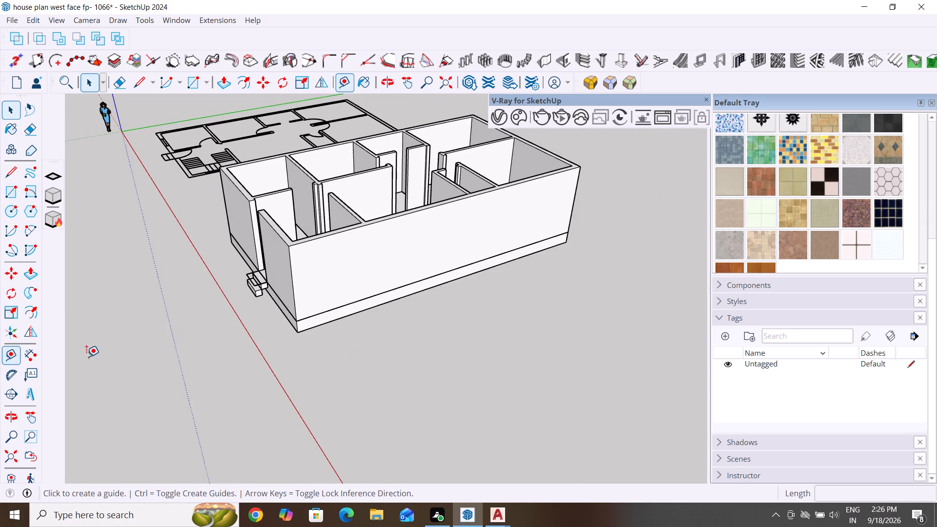
pyautogui.scroll(4, 297, 306)
pyautogui.moveTo(308, 313); pyautogui.dragTo(372, 276, button='middle')
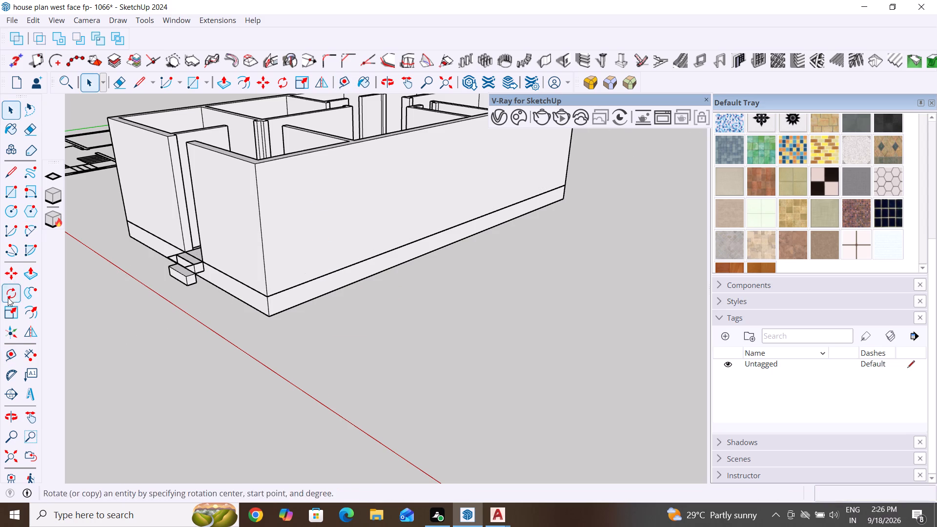
pyautogui.click(14, 356)
pyautogui.click(287, 287)
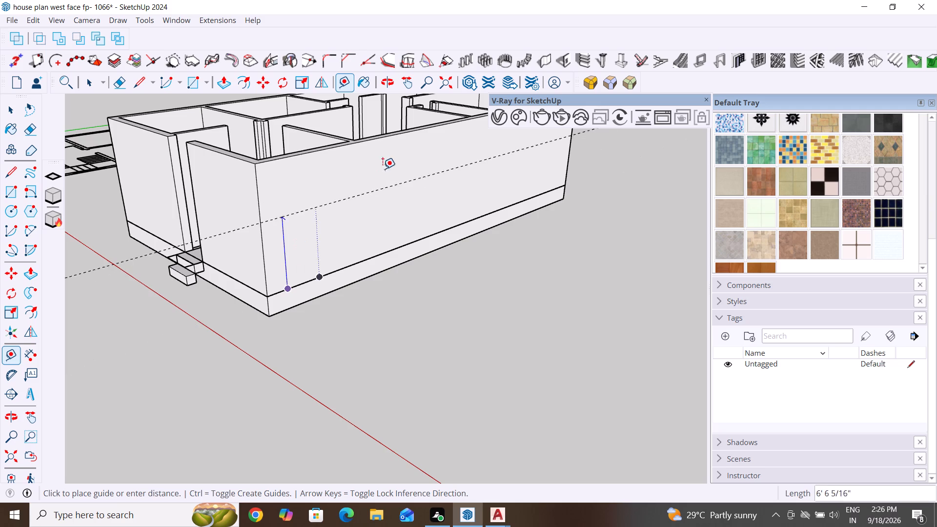
pyautogui.write("7'")
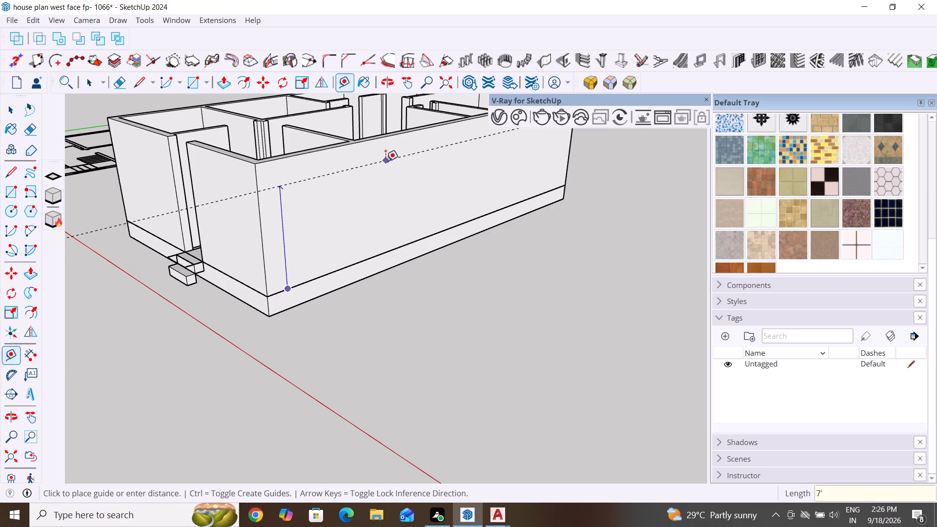
pyautogui.press('Return')
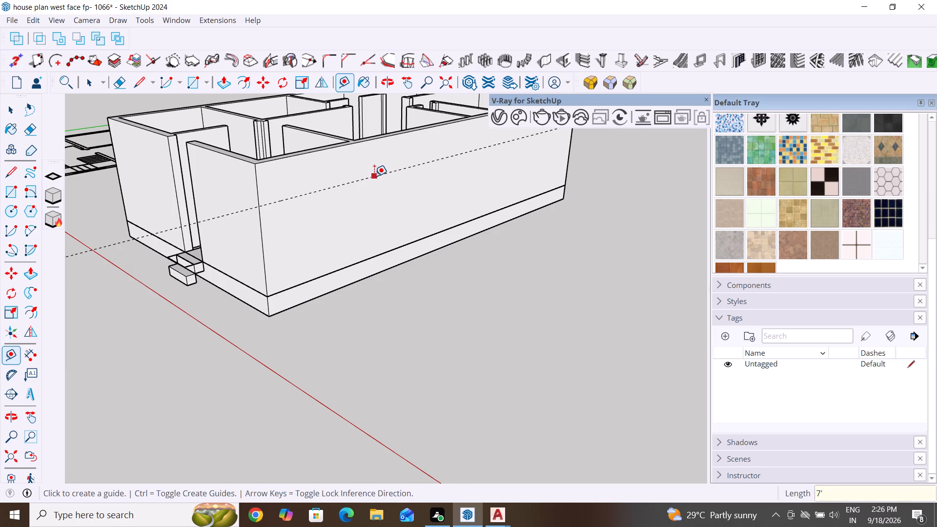
# Place a second guide line on the long outer wall, 3' below the 7' guide.
pyautogui.click(374, 176)
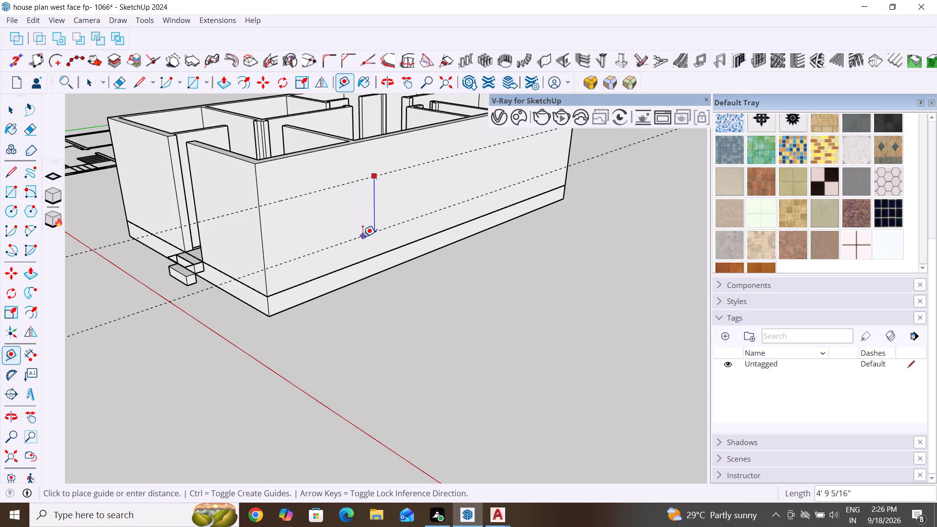
pyautogui.write("3'")
pyautogui.press('Return')
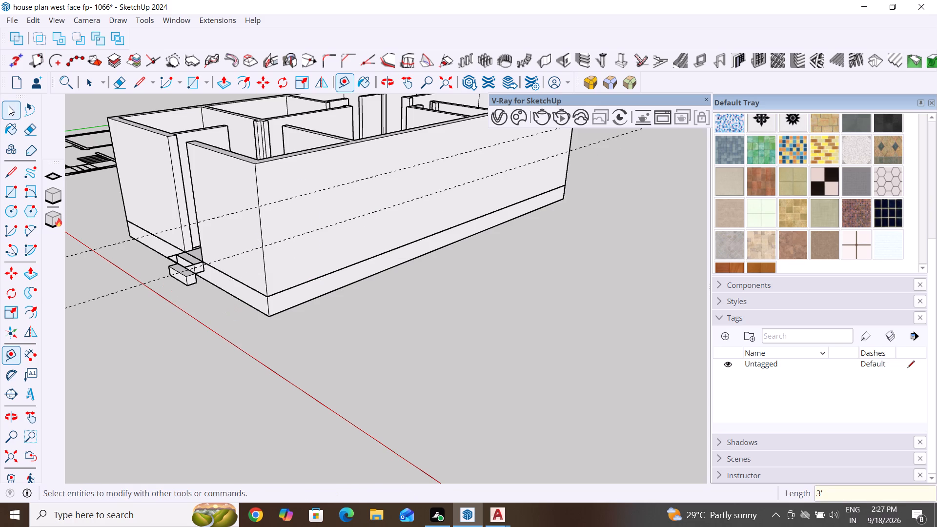
pyautogui.click(9, 106)
# Turn on the back edges display for a see-through view of the long wall near the staircase.
pyautogui.moveTo(430, 332); pyautogui.dragTo(401, 413, button='middle')
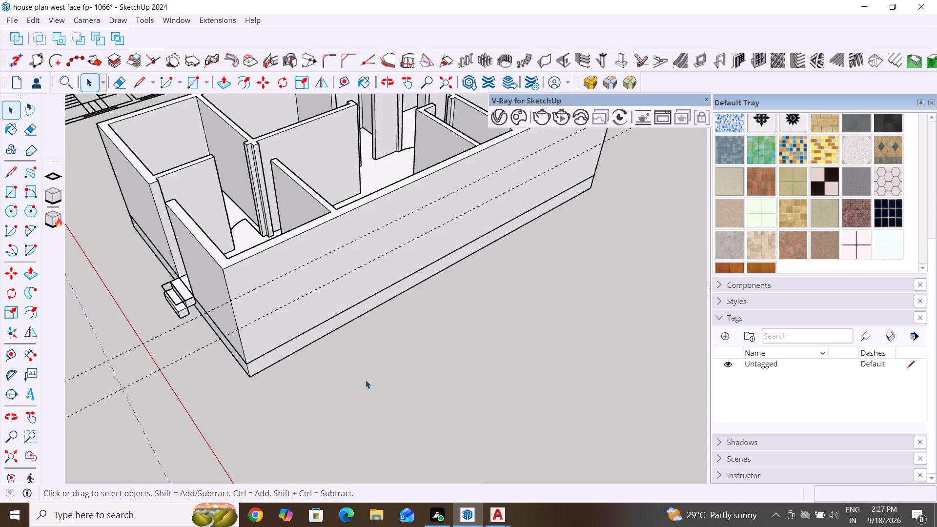
pyautogui.press('k')
pyautogui.scroll(4, 339, 305)
pyautogui.moveTo(407, 367); pyautogui.dragTo(384, 355, button='middle')
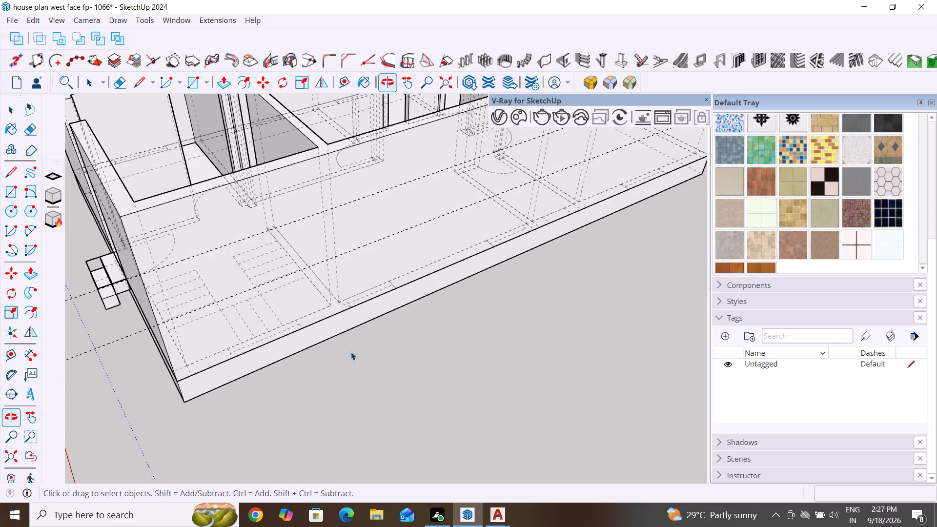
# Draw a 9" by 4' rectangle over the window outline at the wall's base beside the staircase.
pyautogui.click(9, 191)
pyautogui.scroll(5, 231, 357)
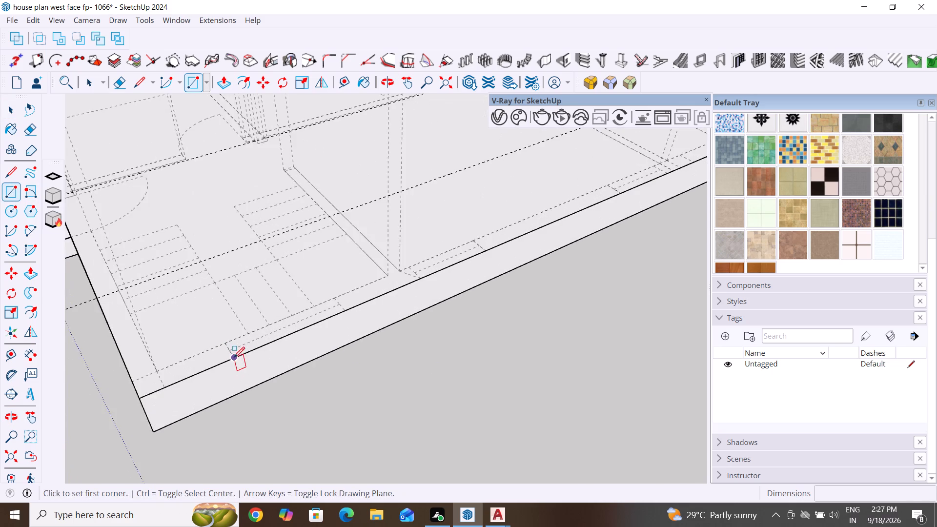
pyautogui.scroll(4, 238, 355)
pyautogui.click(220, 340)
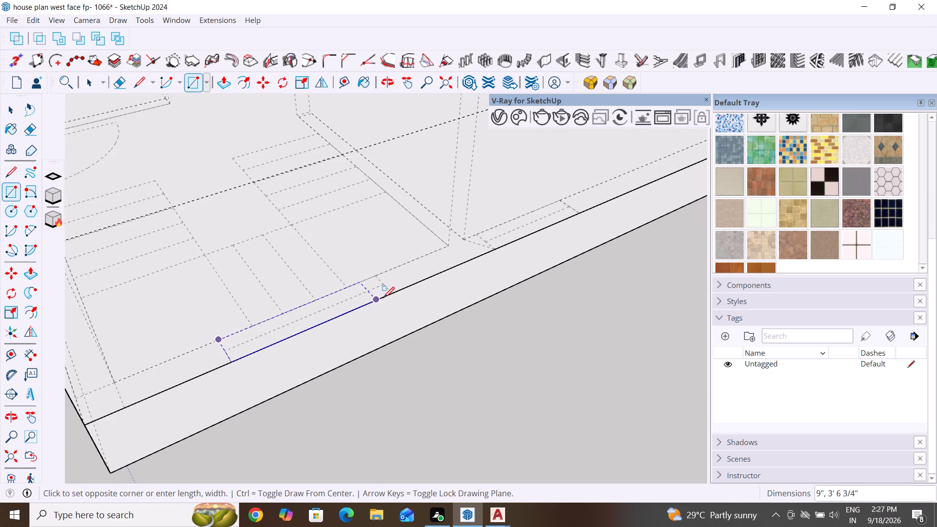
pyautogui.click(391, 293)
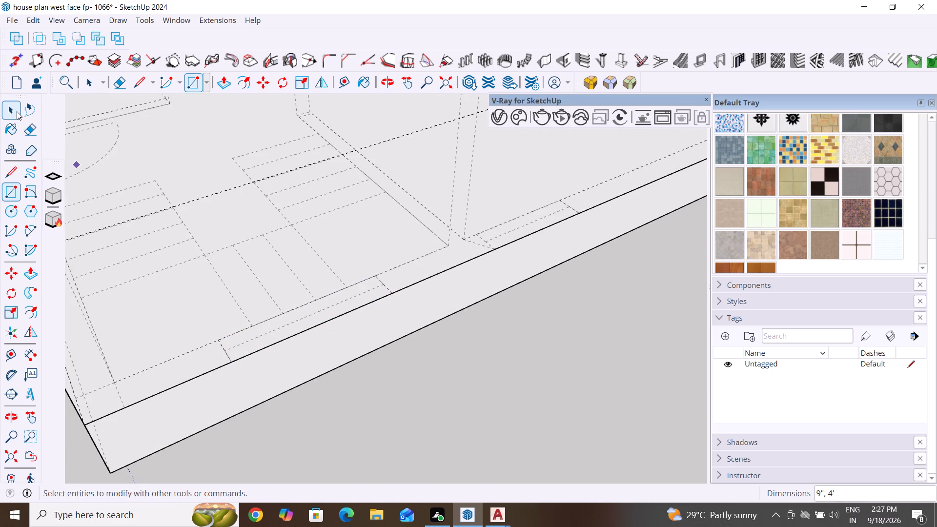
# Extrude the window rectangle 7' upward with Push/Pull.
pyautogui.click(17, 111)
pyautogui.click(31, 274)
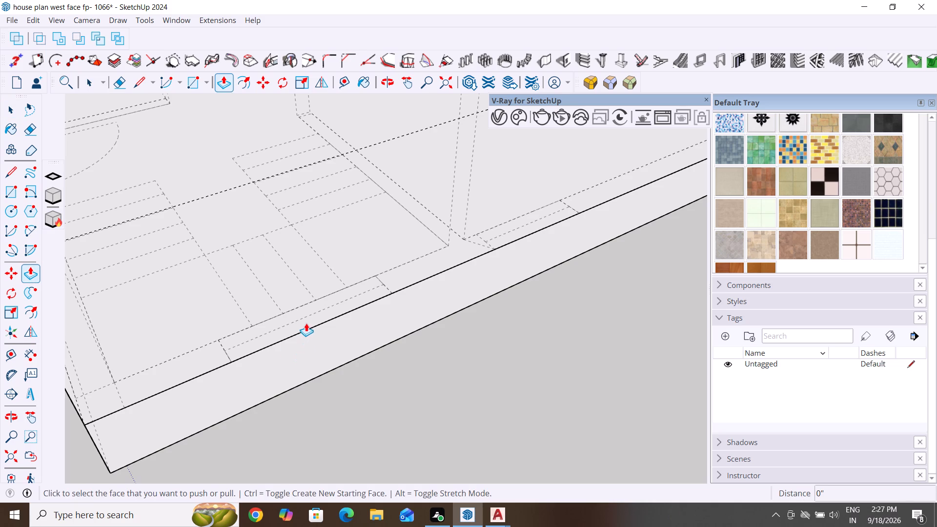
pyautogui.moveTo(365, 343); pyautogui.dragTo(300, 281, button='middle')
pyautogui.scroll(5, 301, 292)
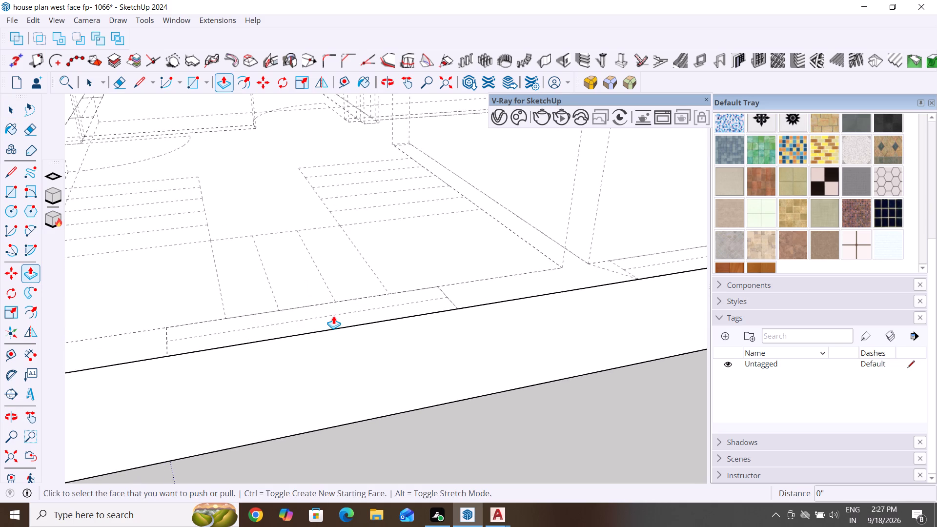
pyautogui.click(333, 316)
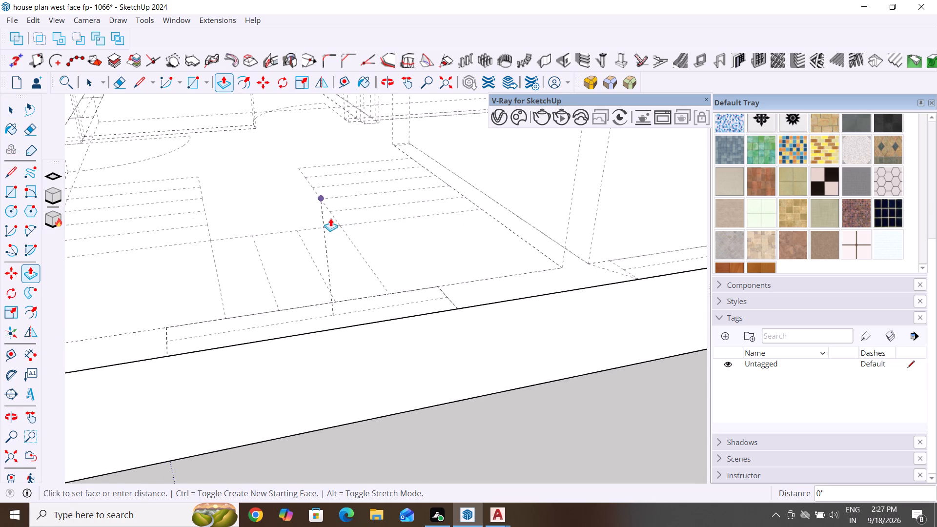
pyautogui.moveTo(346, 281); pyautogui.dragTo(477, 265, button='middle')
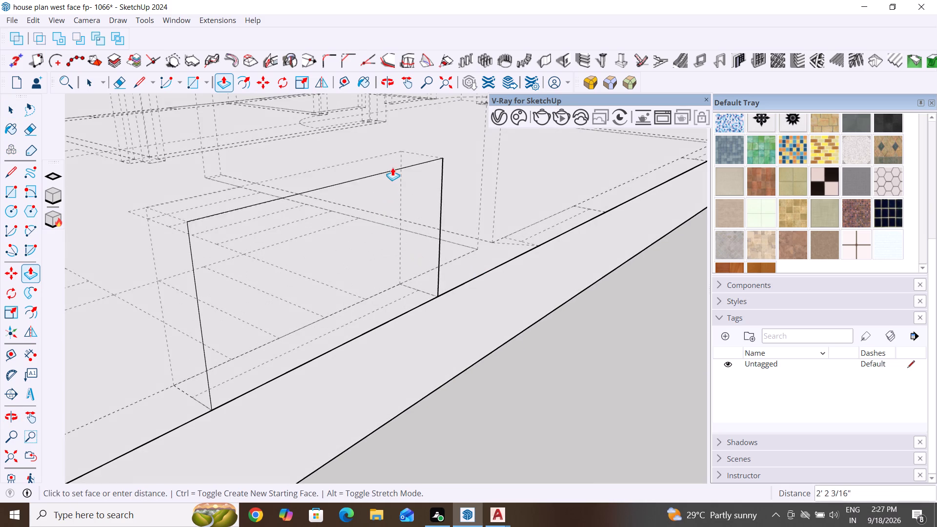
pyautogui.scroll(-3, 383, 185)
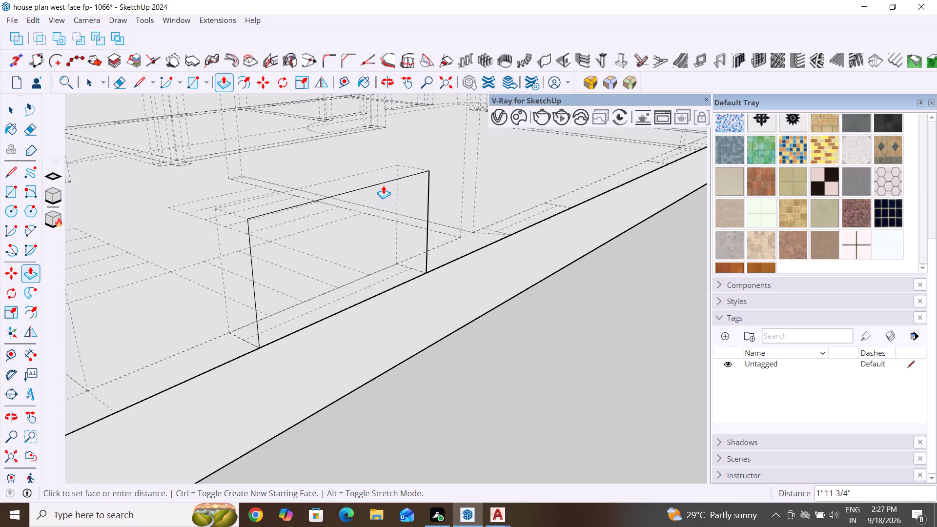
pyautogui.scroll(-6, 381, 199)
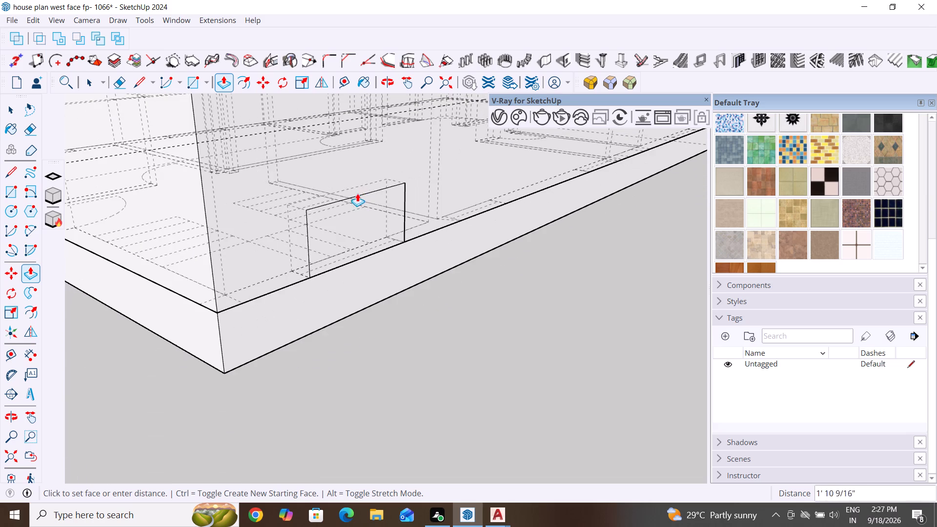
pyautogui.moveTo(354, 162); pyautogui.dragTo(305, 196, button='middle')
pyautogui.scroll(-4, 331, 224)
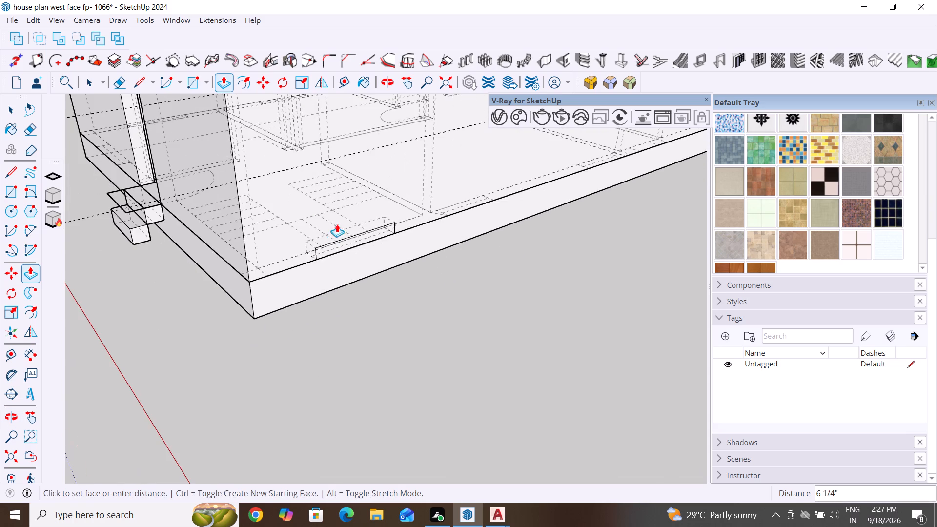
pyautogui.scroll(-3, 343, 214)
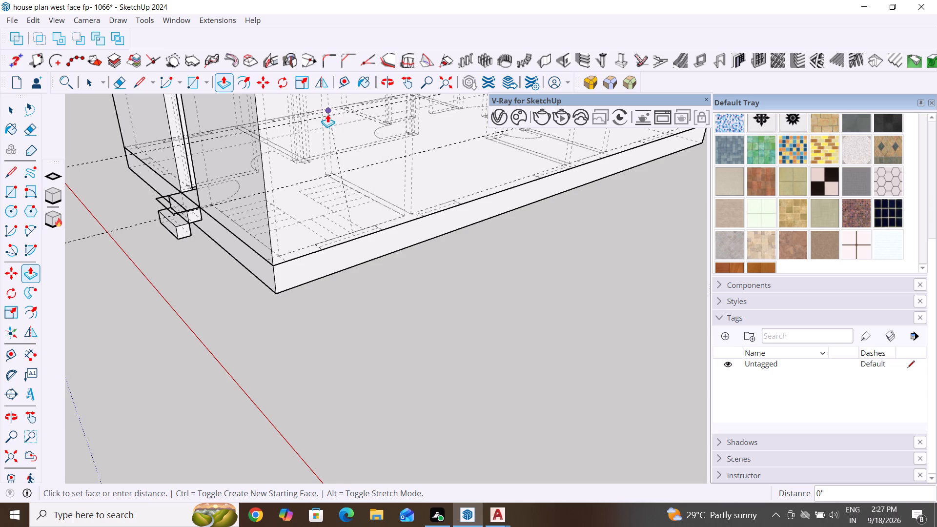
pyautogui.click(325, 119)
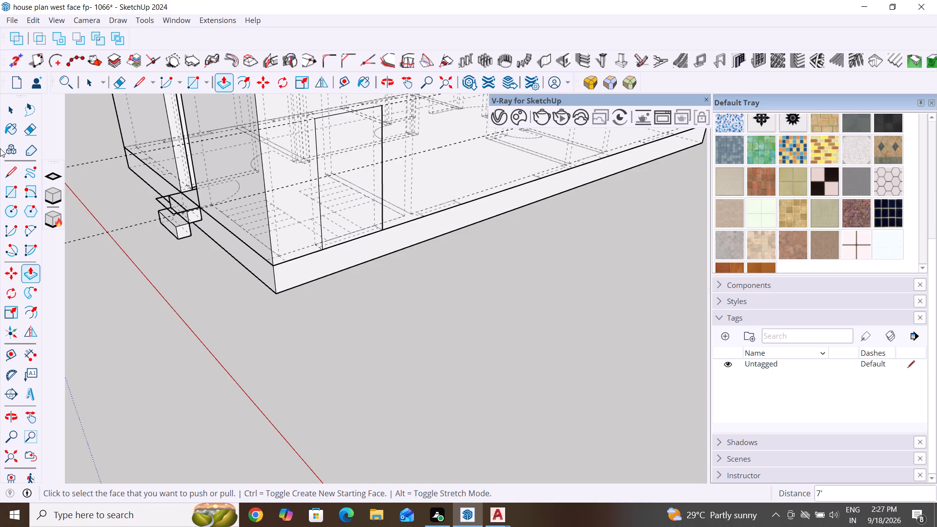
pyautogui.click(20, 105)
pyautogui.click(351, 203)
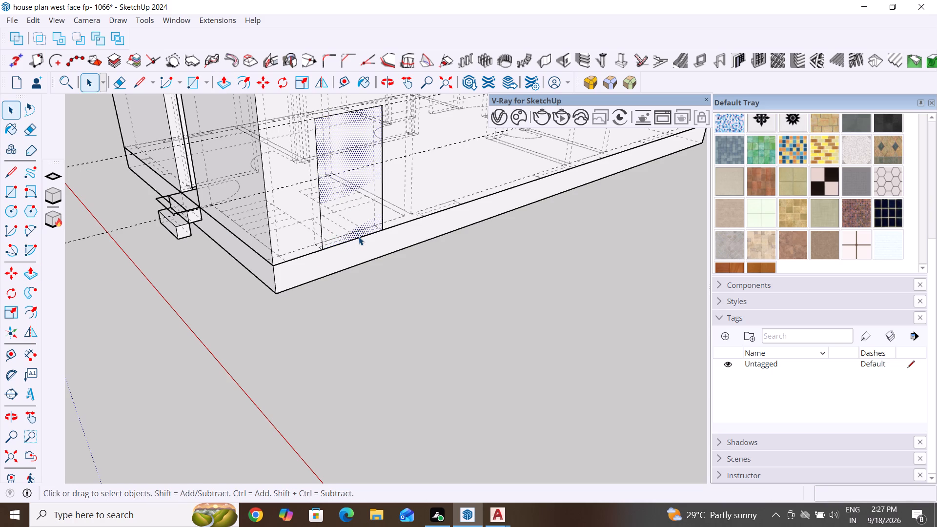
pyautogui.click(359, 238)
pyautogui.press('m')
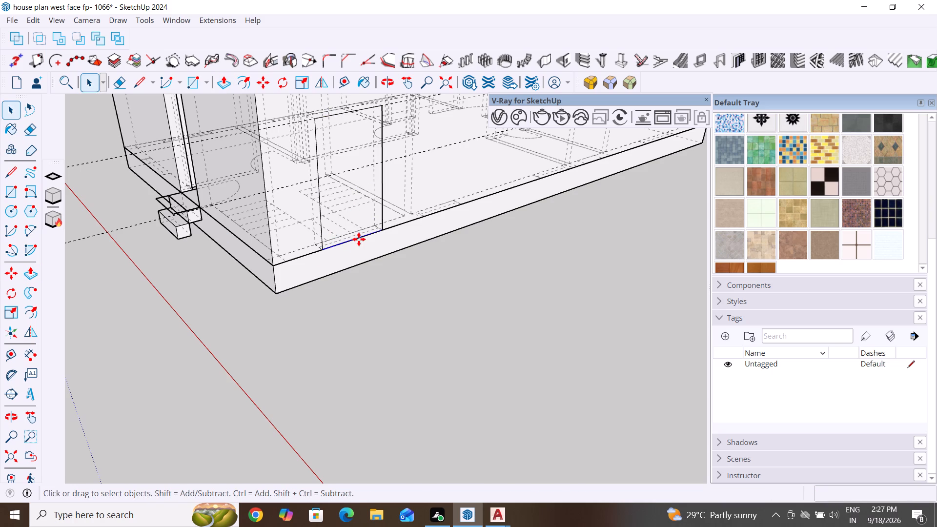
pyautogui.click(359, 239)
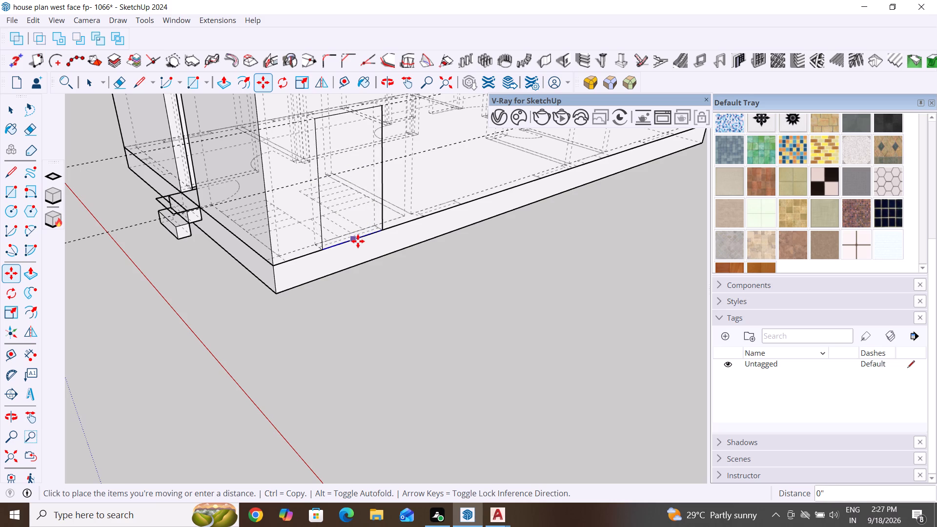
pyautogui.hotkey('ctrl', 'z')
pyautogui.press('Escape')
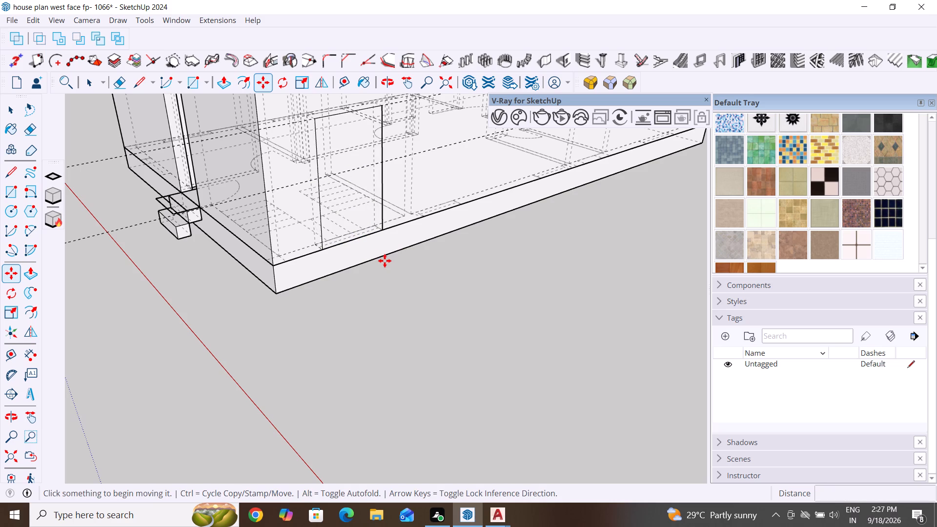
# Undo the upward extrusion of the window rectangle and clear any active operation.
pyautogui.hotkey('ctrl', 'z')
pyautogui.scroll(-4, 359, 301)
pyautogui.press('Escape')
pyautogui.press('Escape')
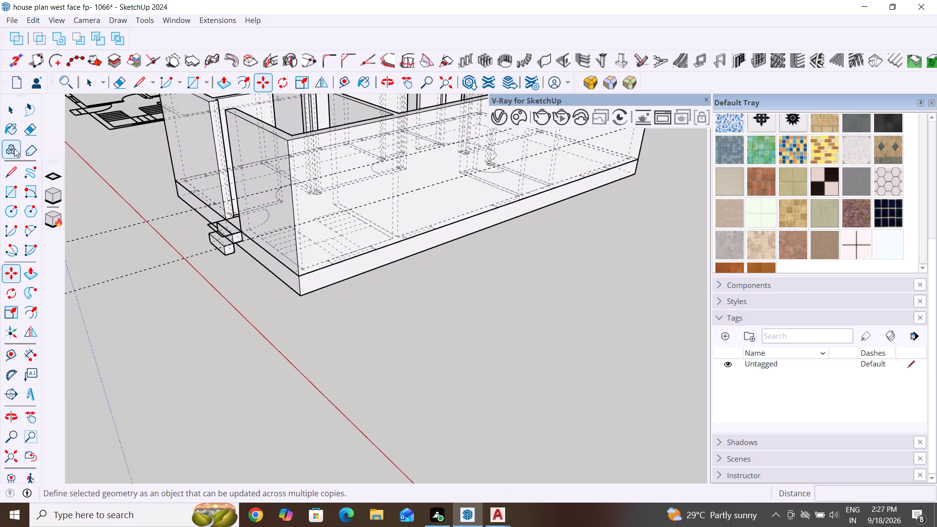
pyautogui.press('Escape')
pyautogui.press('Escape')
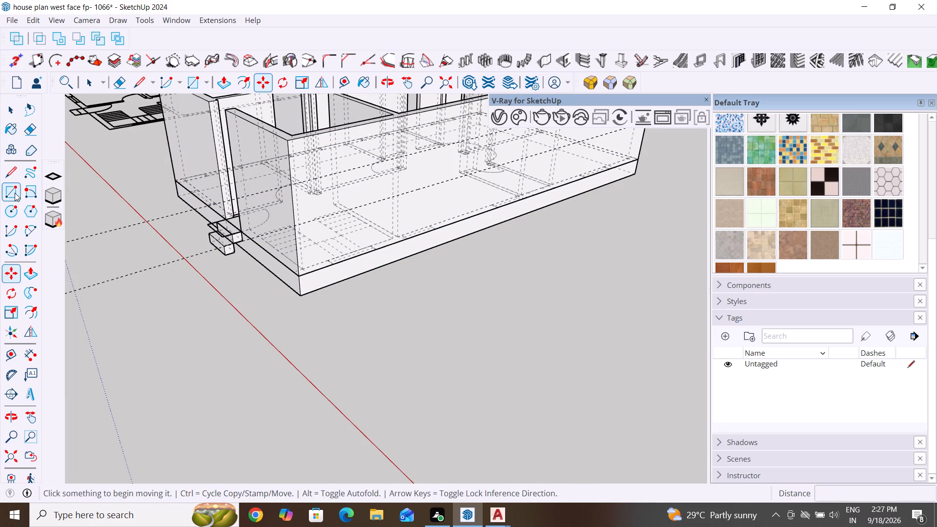
# Draw a 4' by 9" rectangle corner to corner over the window outline at the wall's base beside the staircase.
pyautogui.click(15, 193)
pyautogui.scroll(3, 383, 273)
pyautogui.moveTo(439, 299); pyautogui.dragTo(425, 344, button='middle')
pyautogui.scroll(3, 375, 247)
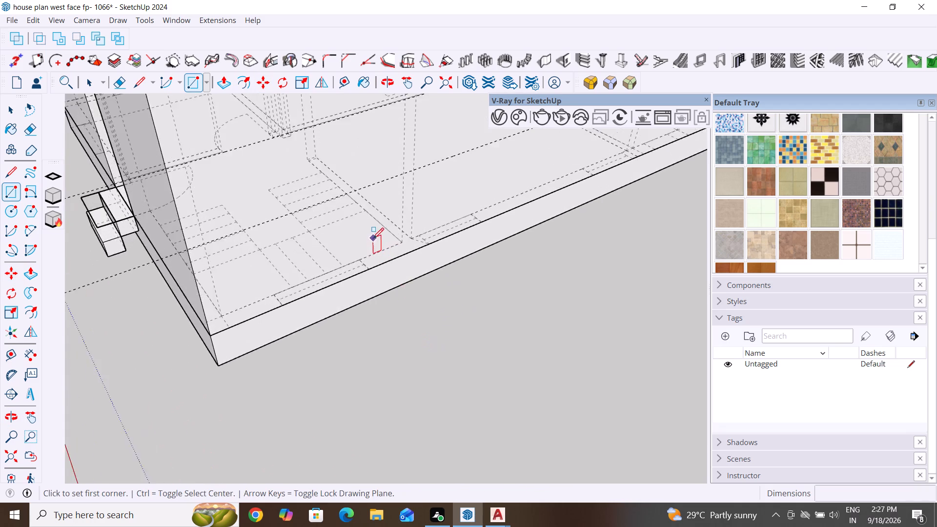
pyautogui.scroll(7, 373, 239)
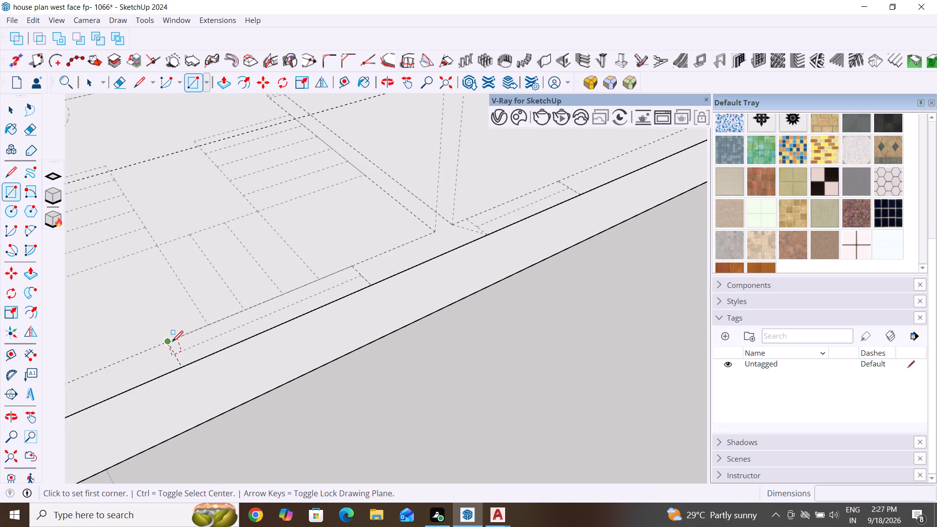
pyautogui.click(171, 342)
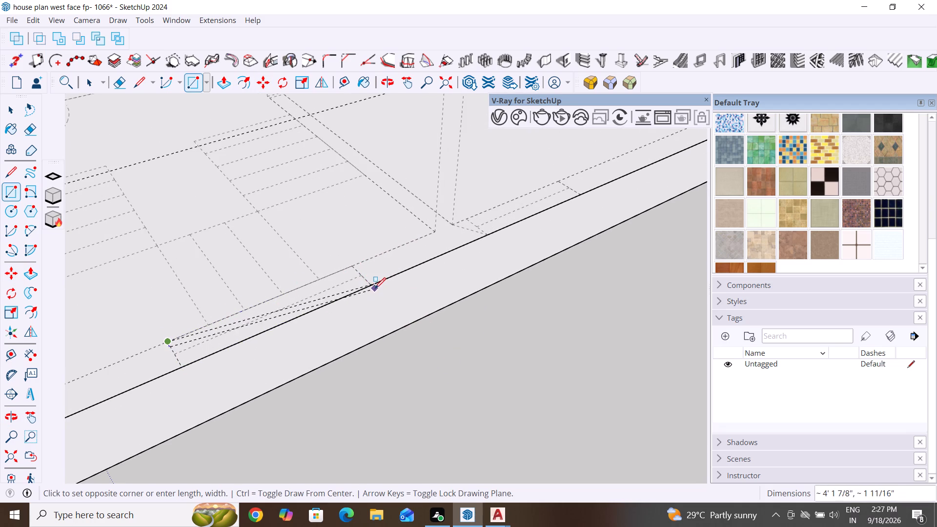
pyautogui.click(375, 286)
pyautogui.click(14, 106)
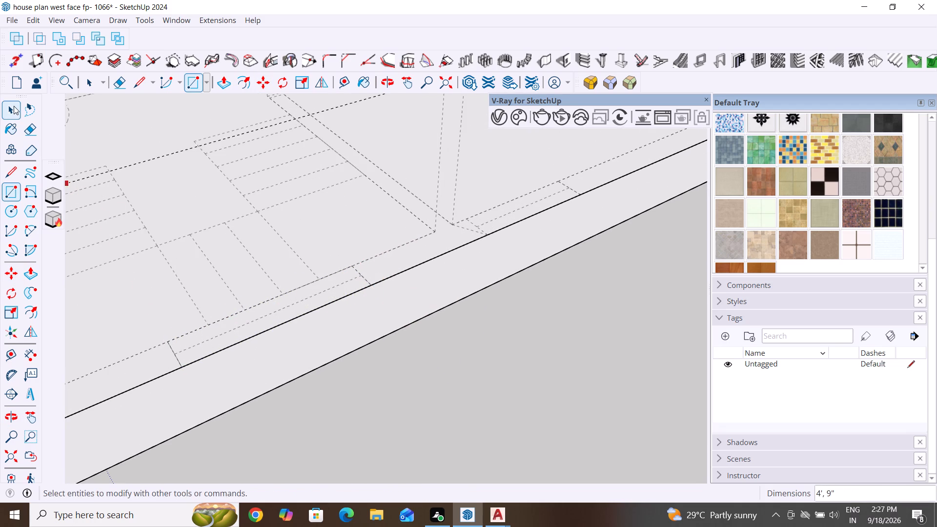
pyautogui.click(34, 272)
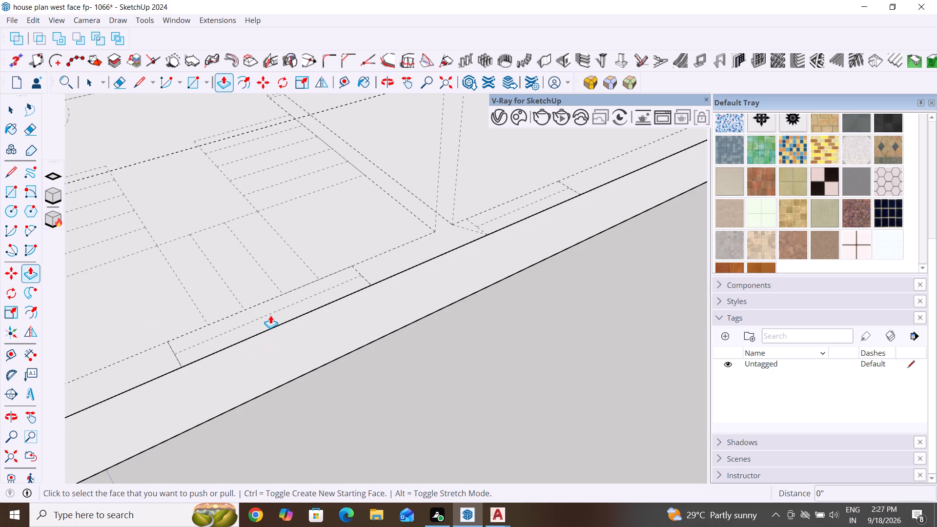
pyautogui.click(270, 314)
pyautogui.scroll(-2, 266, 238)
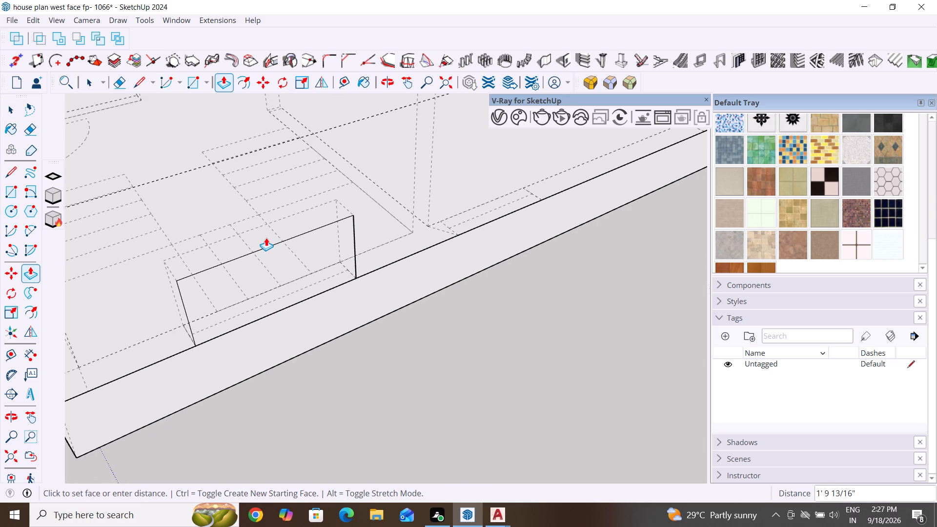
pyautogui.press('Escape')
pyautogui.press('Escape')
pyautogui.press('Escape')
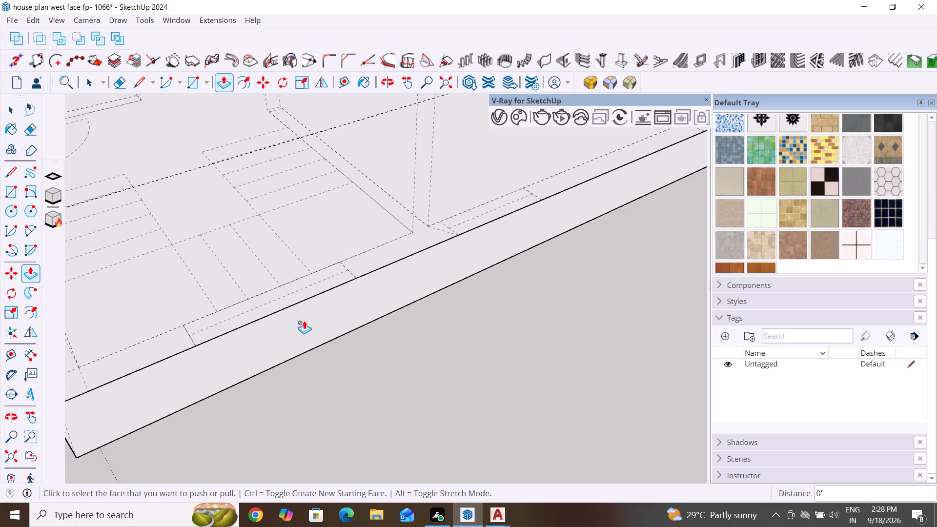
# Measure the vertical spacing between the two guide lines at the far corner of the long outer wall.
pyautogui.press('Escape')
pyautogui.scroll(-7, 320, 344)
pyautogui.click(9, 111)
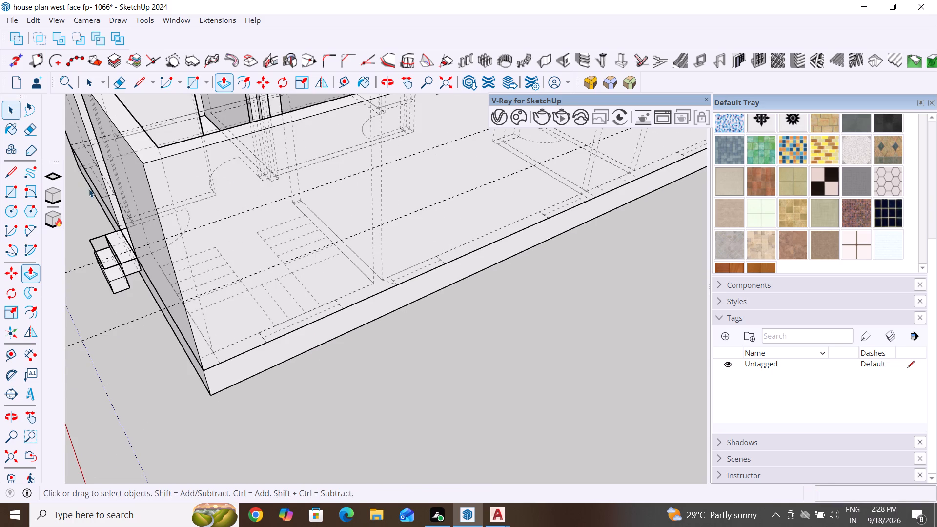
pyautogui.scroll(-5, 263, 363)
pyautogui.moveTo(388, 376); pyautogui.dragTo(348, 319, button='middle')
pyautogui.scroll(-5, 443, 388)
pyautogui.moveTo(469, 407); pyautogui.dragTo(519, 361, button='middle')
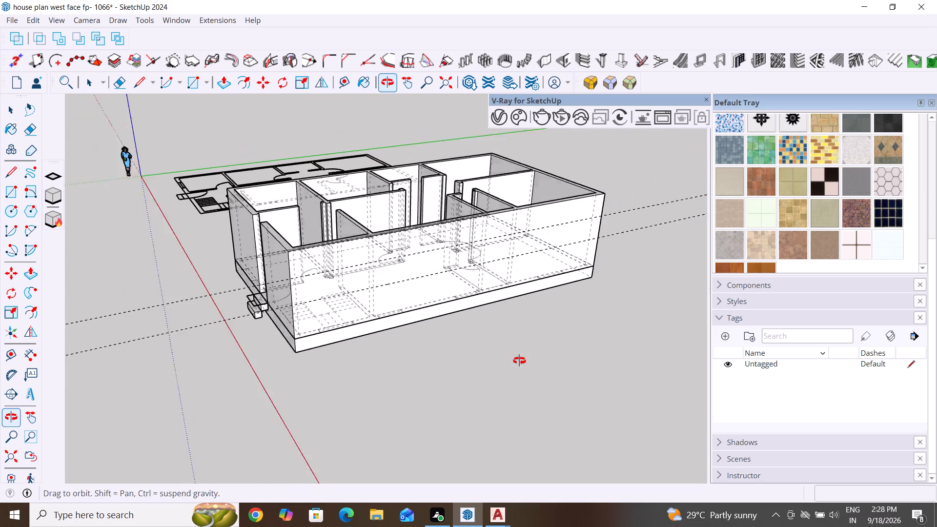
pyautogui.moveTo(519, 361); pyautogui.dragTo(523, 357, button='middle')
pyautogui.scroll(4, 574, 231)
pyautogui.moveTo(341, 332); pyautogui.dragTo(421, 327, button='middle')
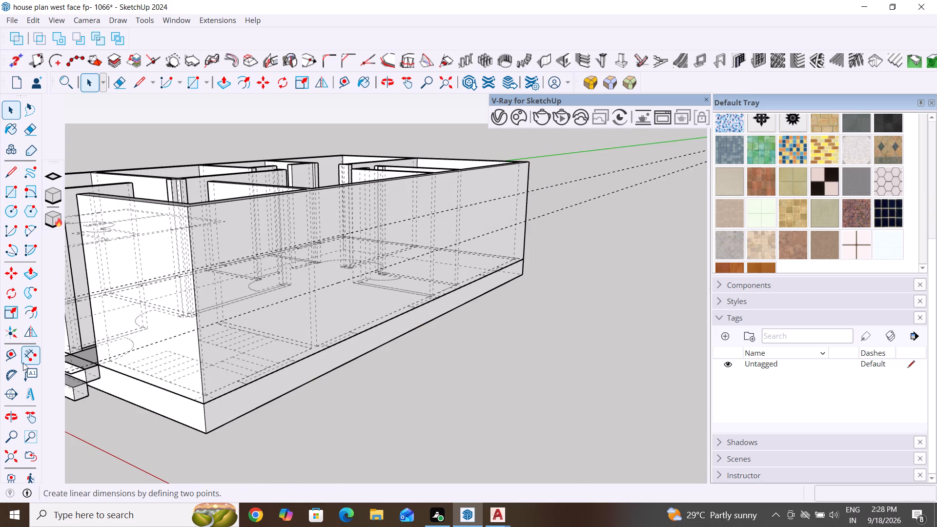
pyautogui.click(34, 350)
pyautogui.scroll(4, 562, 246)
pyautogui.moveTo(556, 237); pyautogui.dragTo(493, 250, button='middle')
pyautogui.scroll(3, 516, 183)
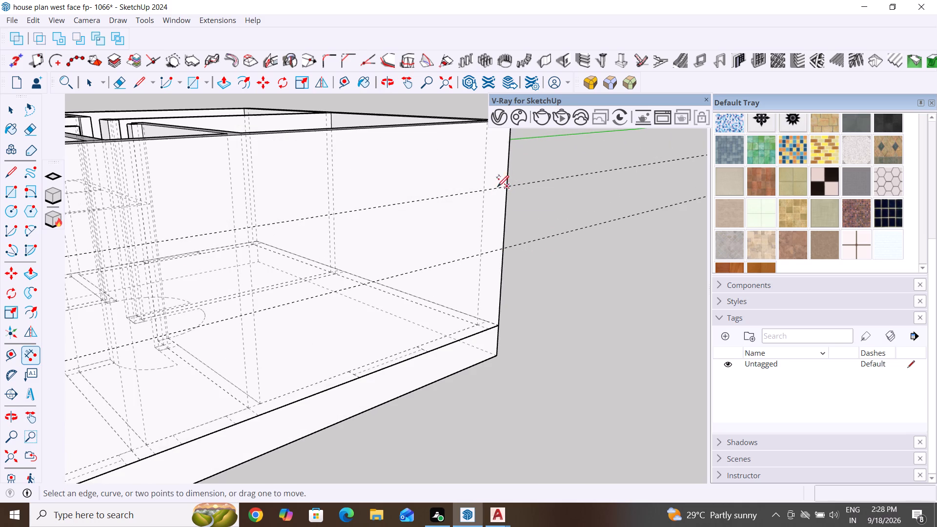
pyautogui.click(29, 352)
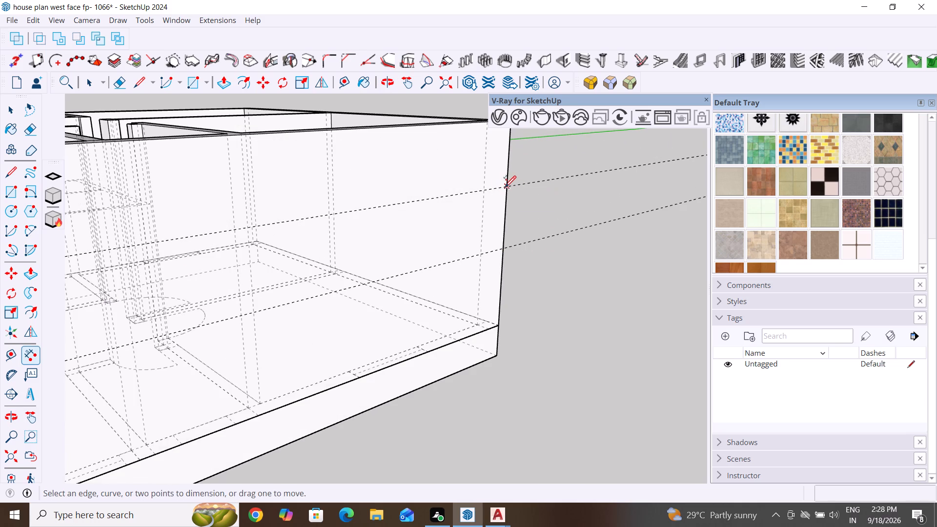
pyautogui.click(505, 186)
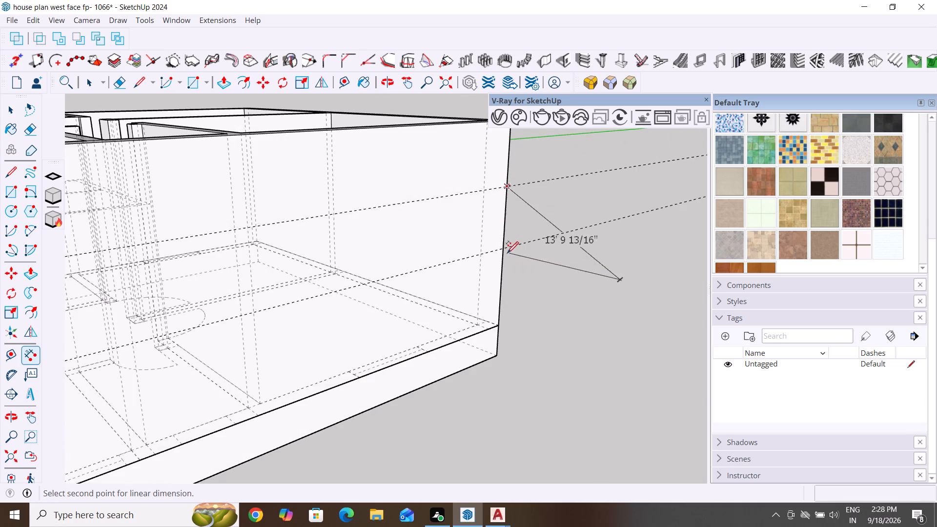
pyautogui.click(504, 249)
pyautogui.press('Escape')
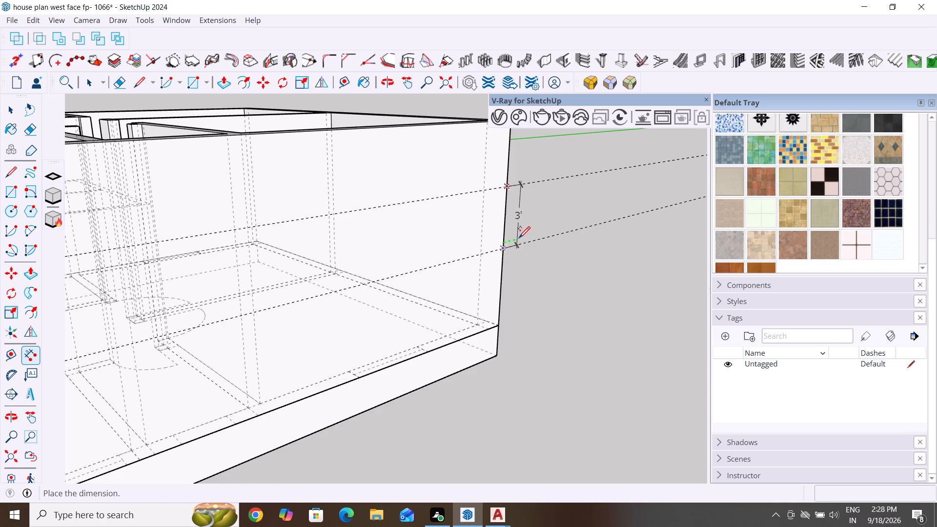
pyautogui.press('Escape')
# Draw a 4' by 9" rectangle corner to corner over the window outline at the wall's base beside the staircase.
pyautogui.scroll(-10, 557, 279)
pyautogui.moveTo(560, 327); pyautogui.dragTo(428, 347, button='middle')
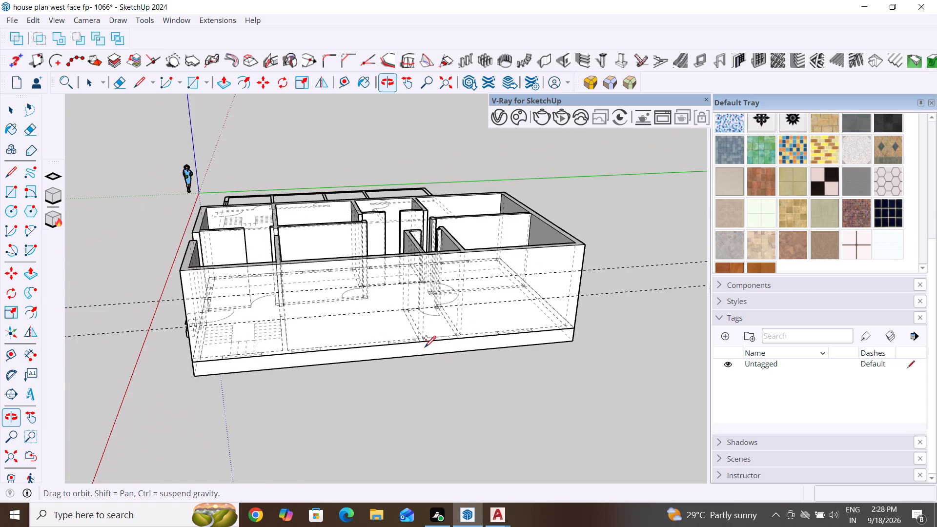
pyautogui.scroll(2, 282, 353)
pyautogui.moveTo(285, 354); pyautogui.dragTo(429, 301, button='middle')
pyautogui.moveTo(375, 343); pyautogui.dragTo(352, 380, button='middle')
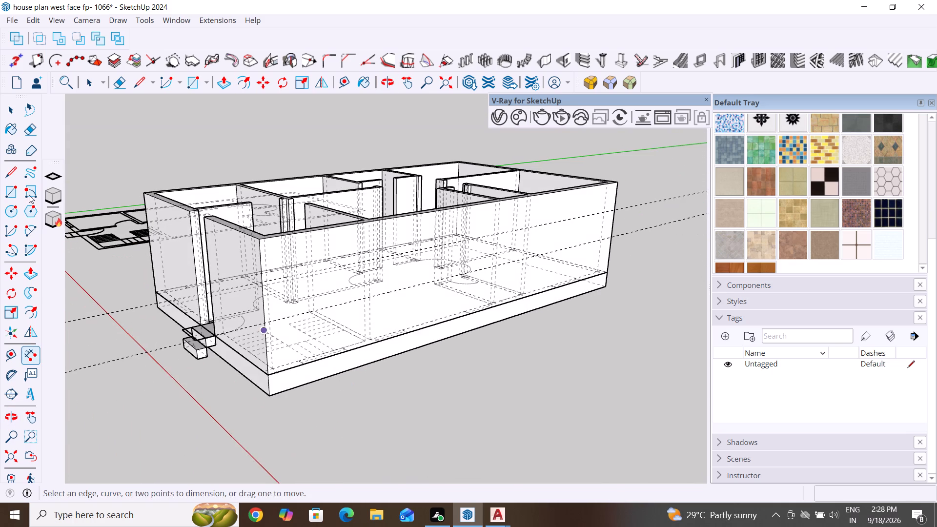
pyautogui.click(11, 189)
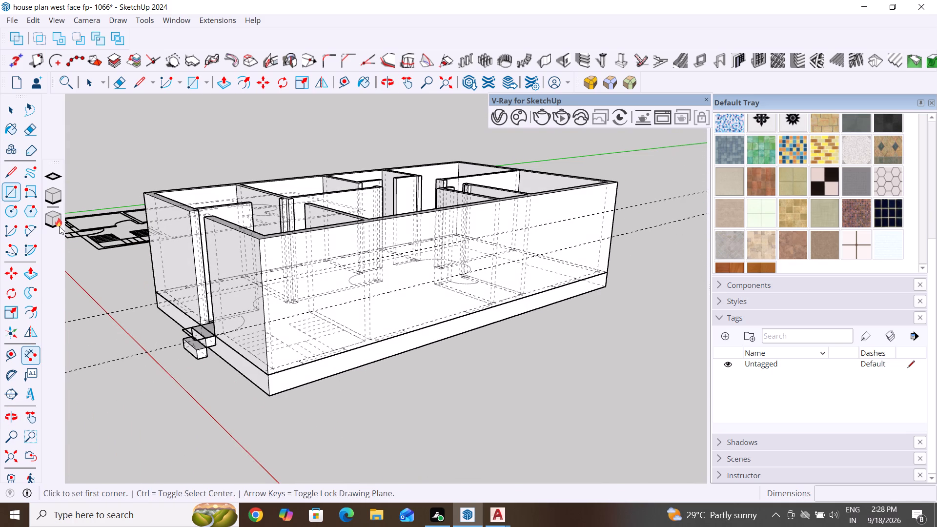
pyautogui.moveTo(372, 379); pyautogui.dragTo(344, 441, button='middle')
pyautogui.scroll(11, 326, 432)
pyautogui.moveTo(363, 385); pyautogui.dragTo(363, 385, button='middle')
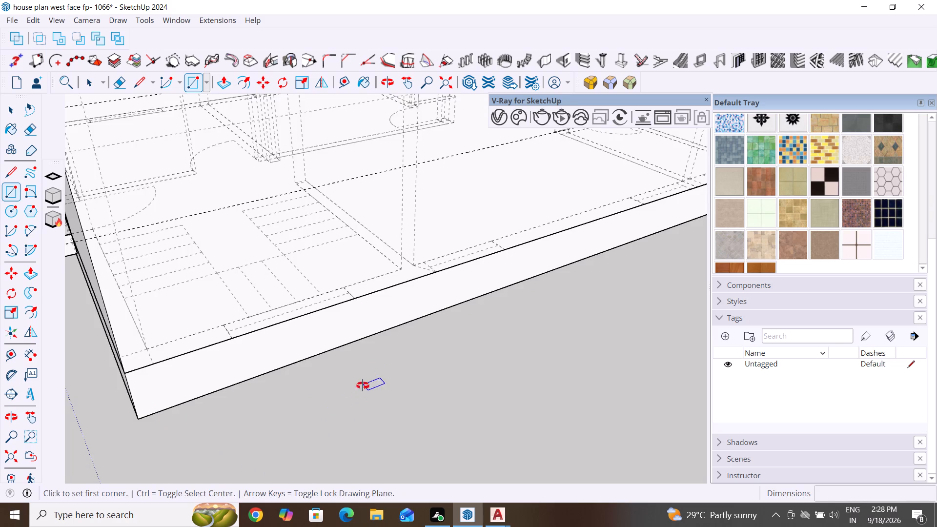
pyautogui.moveTo(363, 385); pyautogui.dragTo(346, 424, button='middle')
pyautogui.scroll(4, 239, 334)
pyautogui.click(220, 320)
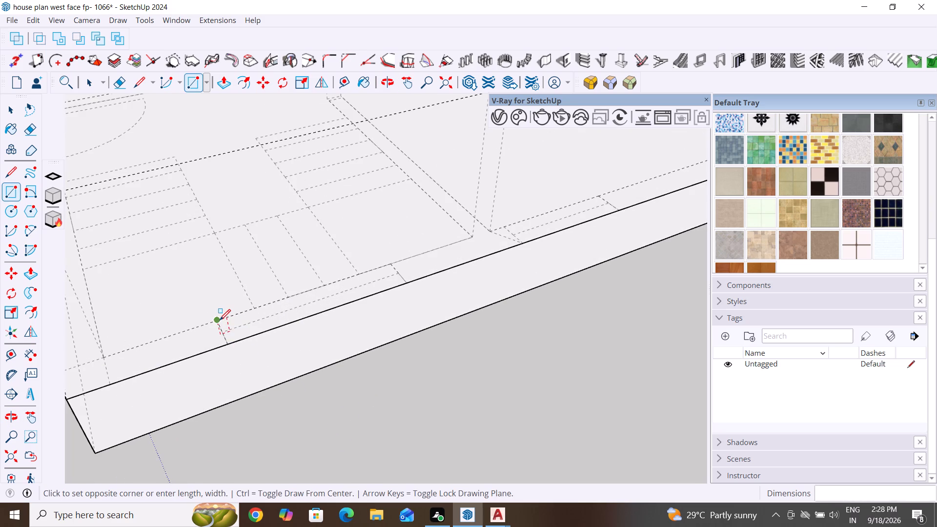
pyautogui.click(403, 285)
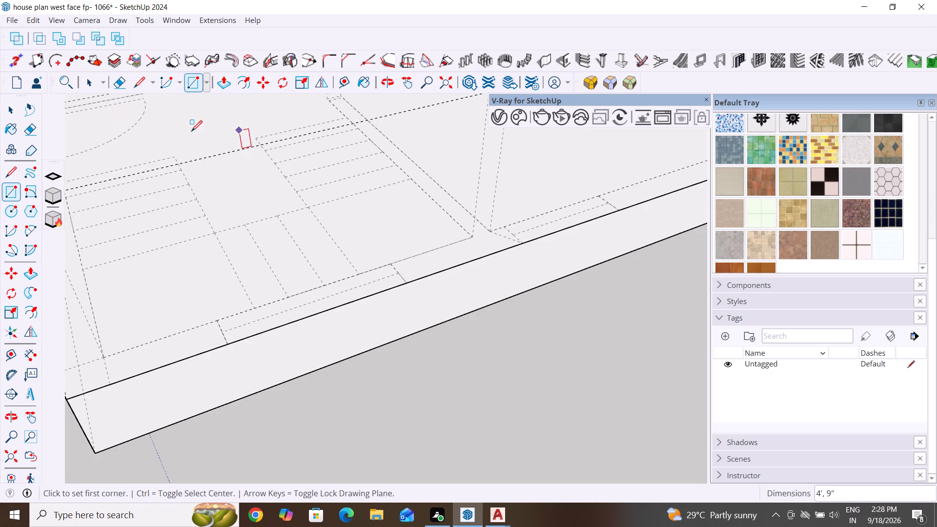
# Extrude the window rectangle 3' upward with Push/Pull.
pyautogui.click(224, 84)
pyautogui.click(330, 295)
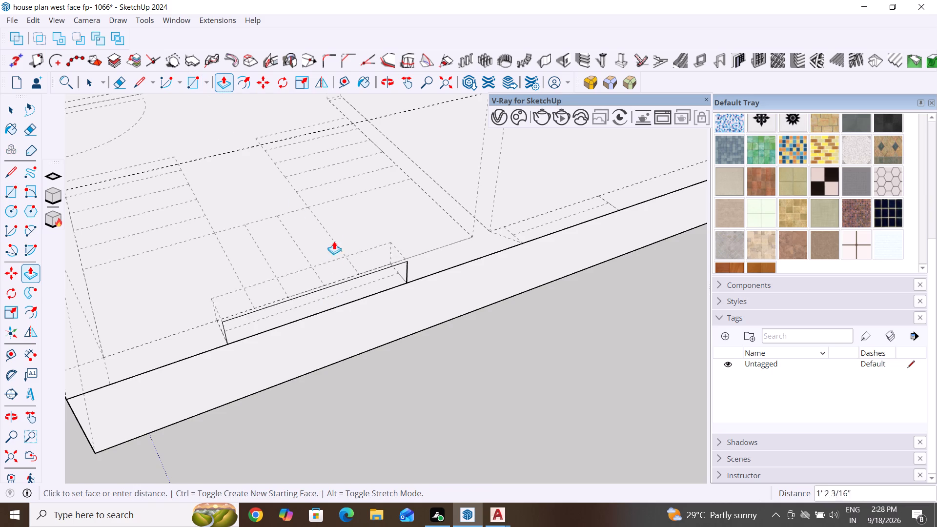
pyautogui.moveTo(318, 247); pyautogui.dragTo(312, 159, button='middle')
pyautogui.scroll(-3, 312, 159)
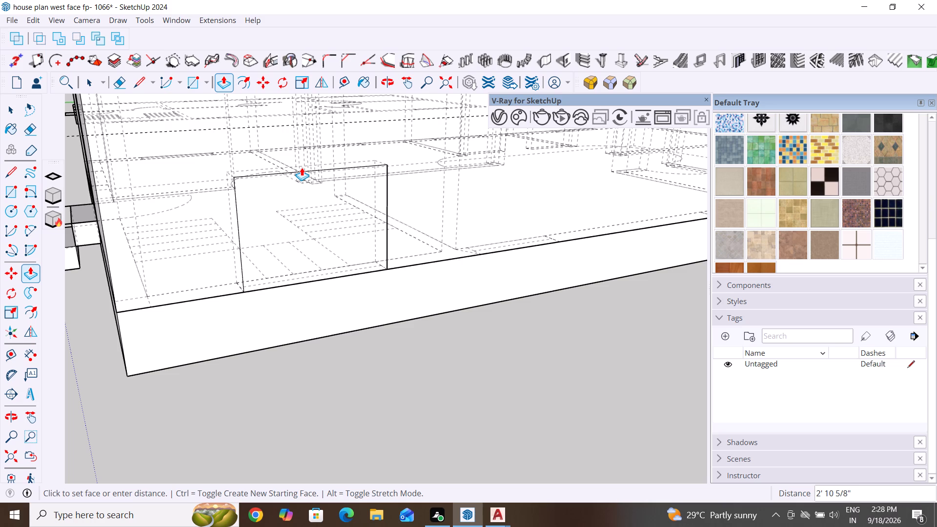
pyautogui.write("3'")
pyautogui.press('Return')
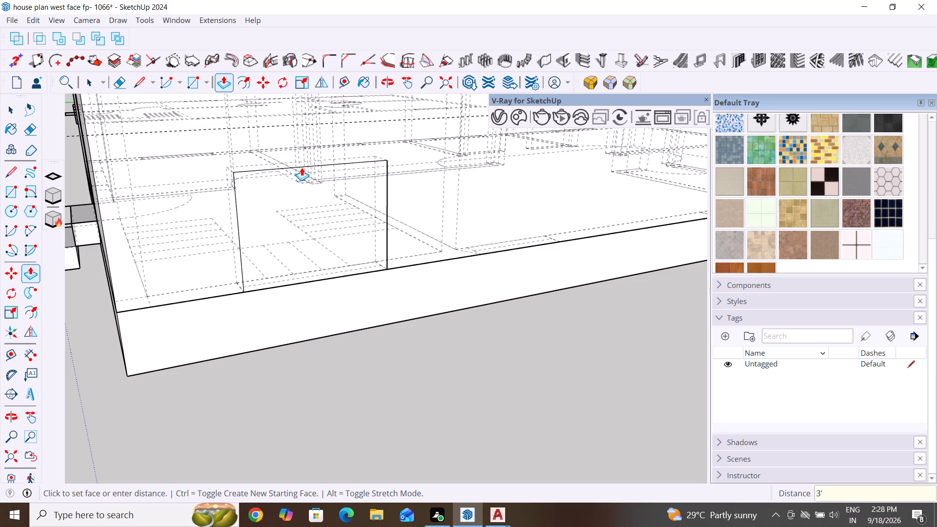
# Thicken the window block with Push/Pull, extending it past the outer wall face and about 3 11/16" into the staircase room.
pyautogui.click(319, 197)
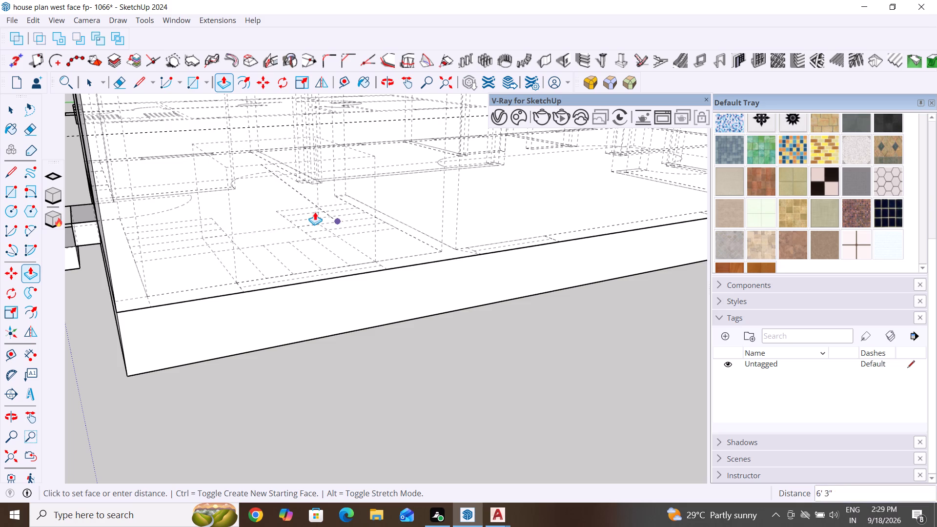
pyautogui.scroll(-4, 311, 205)
pyautogui.moveTo(335, 244); pyautogui.dragTo(574, 381, button='middle')
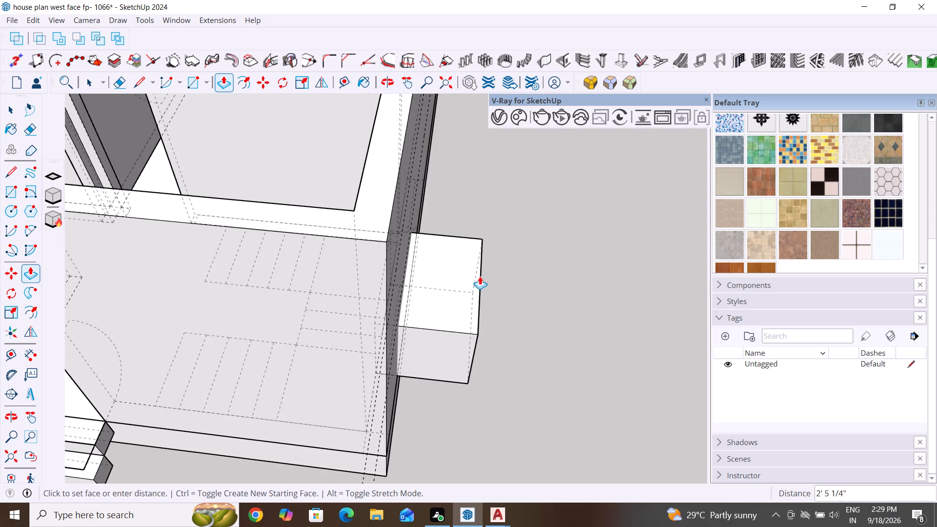
pyautogui.click(430, 285)
pyautogui.moveTo(265, 301); pyautogui.dragTo(697, 315, button='middle')
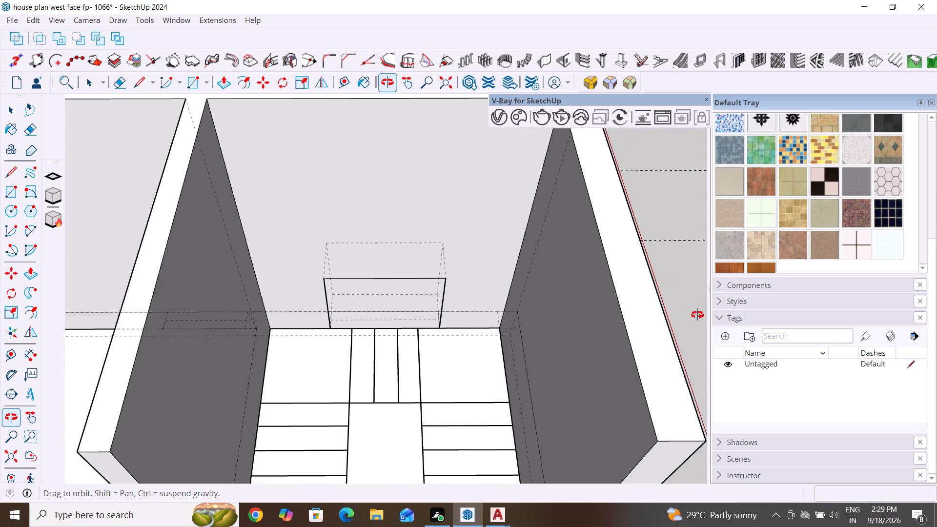
pyautogui.click(419, 299)
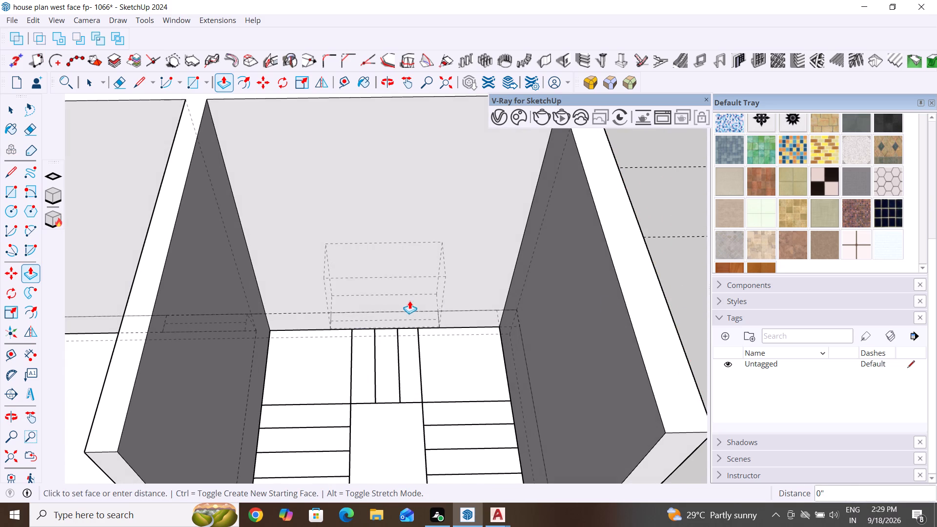
pyautogui.click(411, 307)
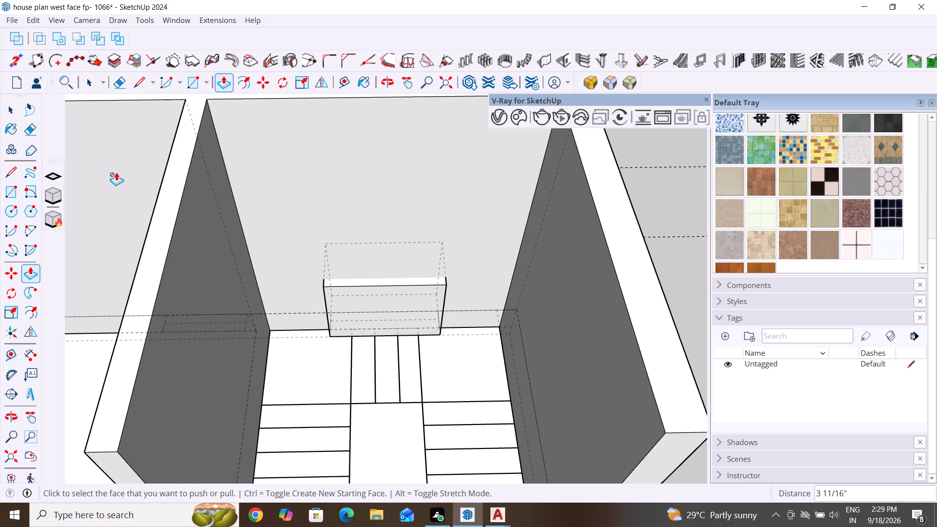
# Select the whole window block and make it a group.
pyautogui.click(4, 110)
pyautogui.tripleClick(360, 292)
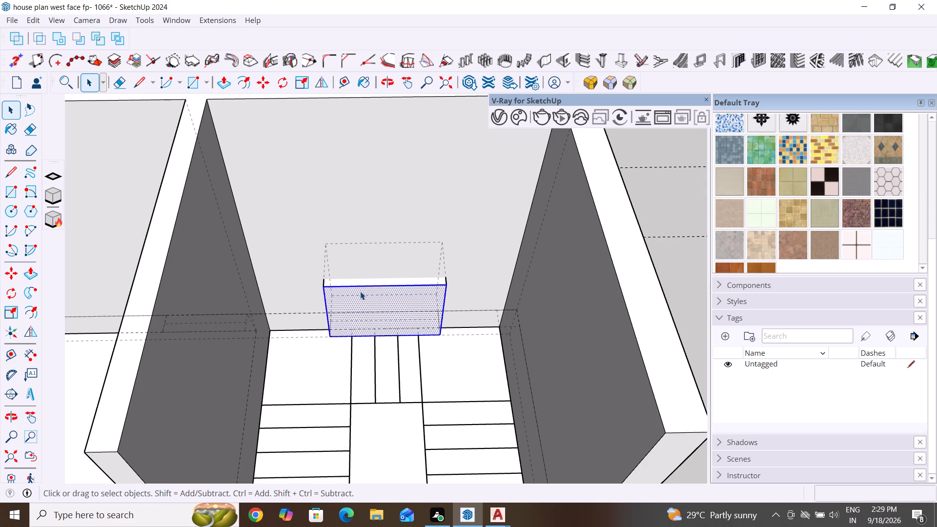
pyautogui.rightClick(360, 291)
pyautogui.click(438, 111)
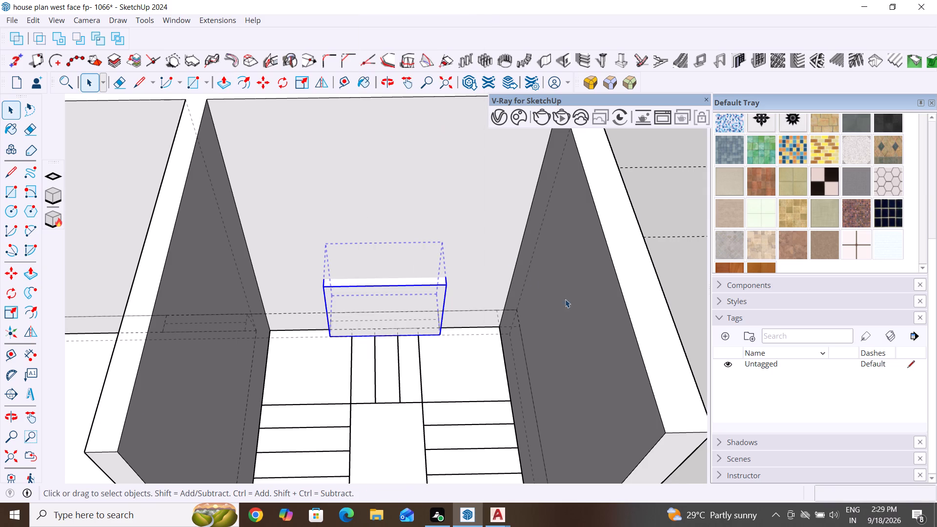
# Move the window block group straight up 4' from its base corner to the lower guide line.
pyautogui.moveTo(554, 328); pyautogui.dragTo(0, 224, button='middle')
pyautogui.moveTo(362, 320); pyautogui.dragTo(287, 265, button='middle')
pyautogui.moveTo(372, 347); pyautogui.dragTo(390, 410, button='middle')
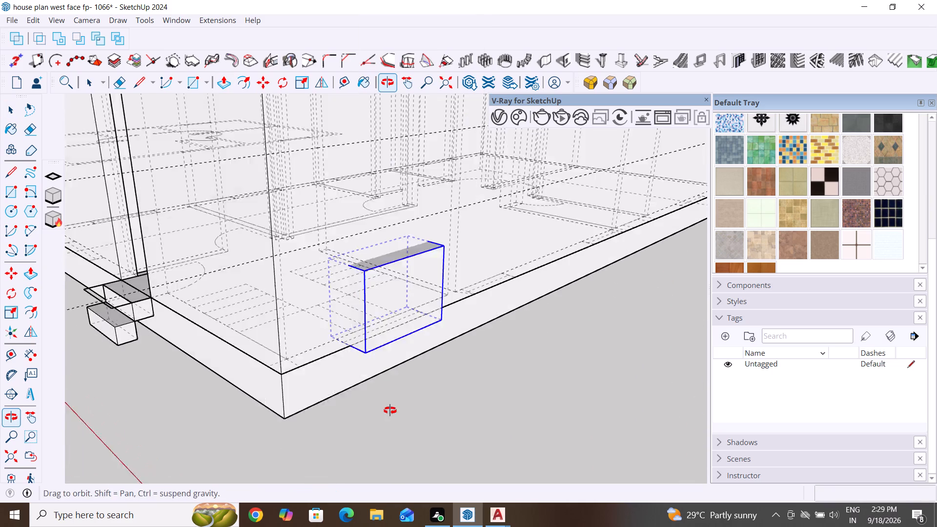
pyautogui.moveTo(390, 410); pyautogui.dragTo(390, 411, button='middle')
pyautogui.press('m')
pyautogui.press('Return')
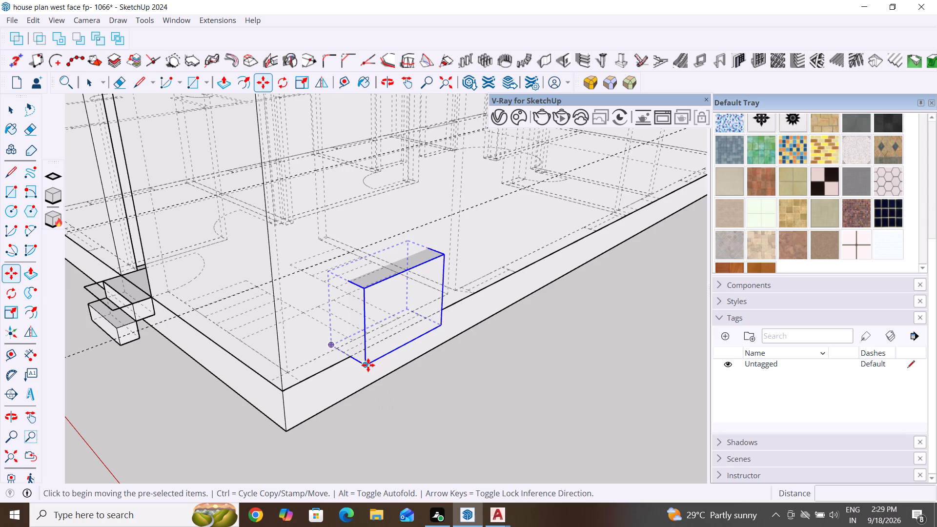
pyautogui.click(368, 365)
pyautogui.scroll(-3, 358, 348)
pyautogui.moveTo(359, 351); pyautogui.dragTo(436, 272, button='middle')
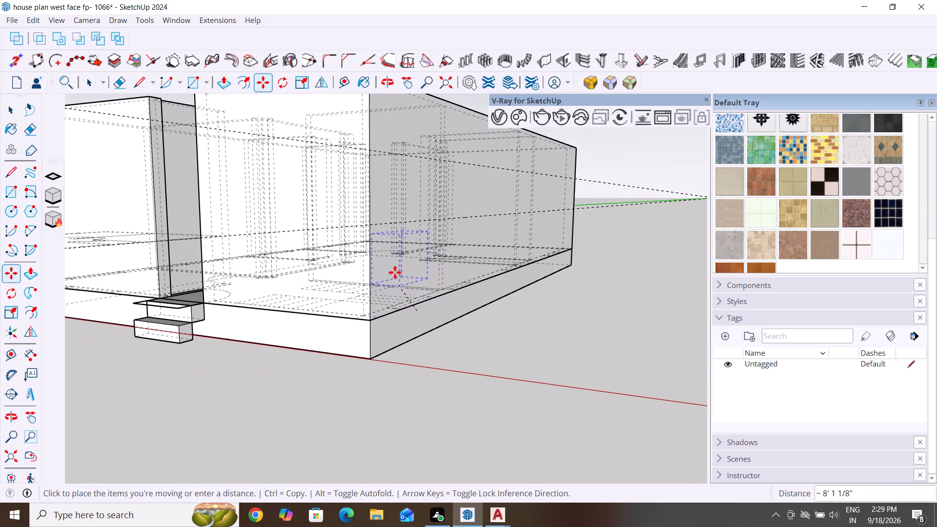
pyautogui.press('Escape')
pyautogui.scroll(3, 407, 311)
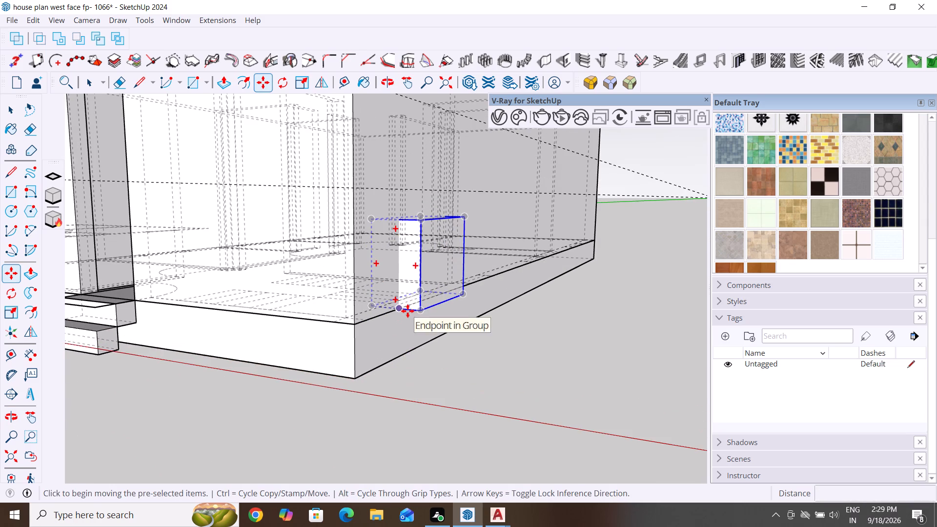
pyautogui.click(400, 309)
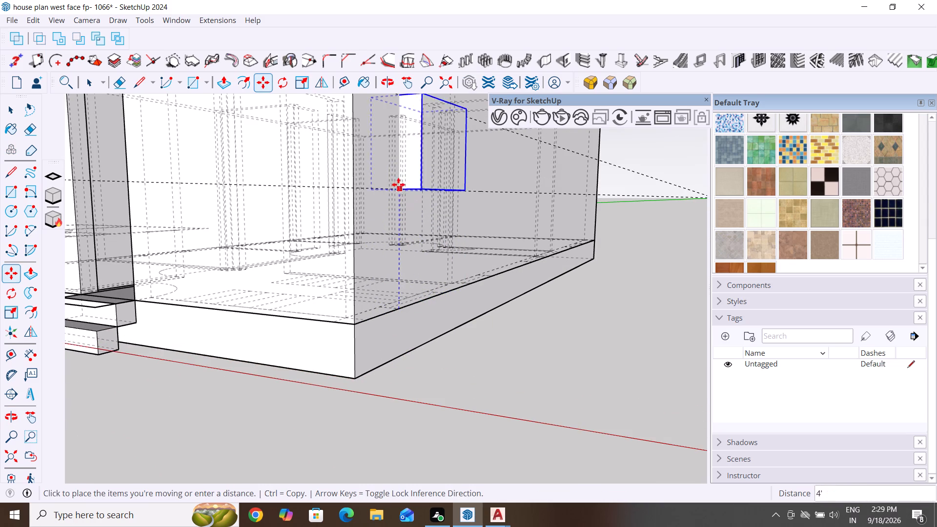
pyautogui.click(400, 189)
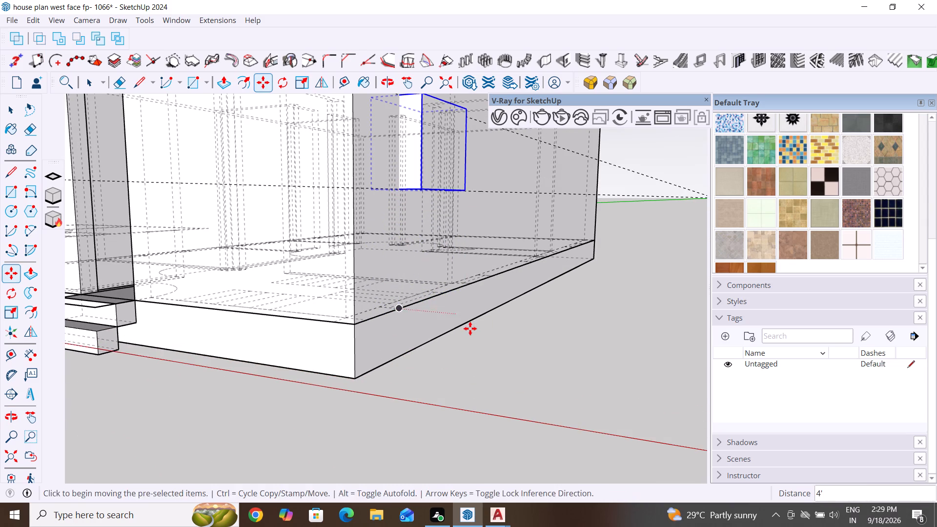
pyautogui.moveTo(471, 345); pyautogui.dragTo(405, 482, button='middle')
pyautogui.press('Escape')
pyautogui.press('Escape')
pyautogui.press('Escape')
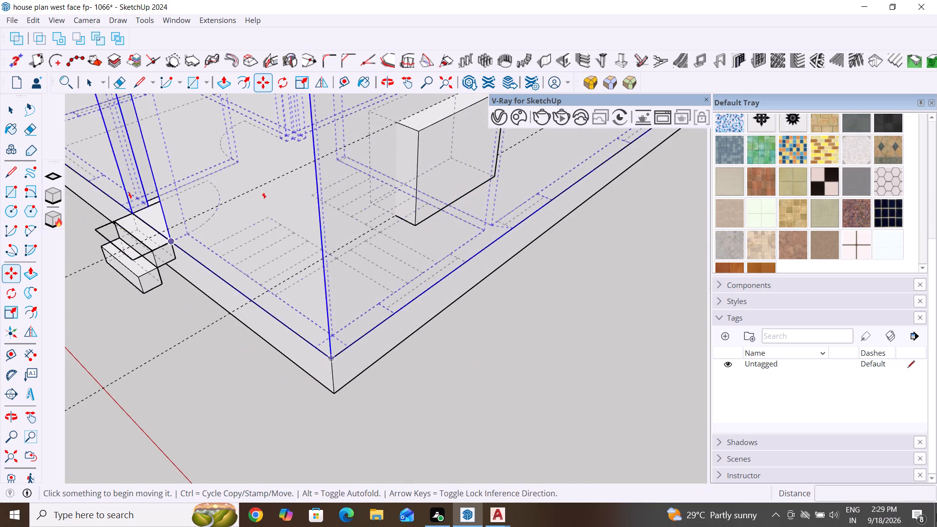
# Turn off the dashed back-edge display of the model.
pyautogui.click(10, 115)
pyautogui.moveTo(349, 387); pyautogui.dragTo(299, 395, button='middle')
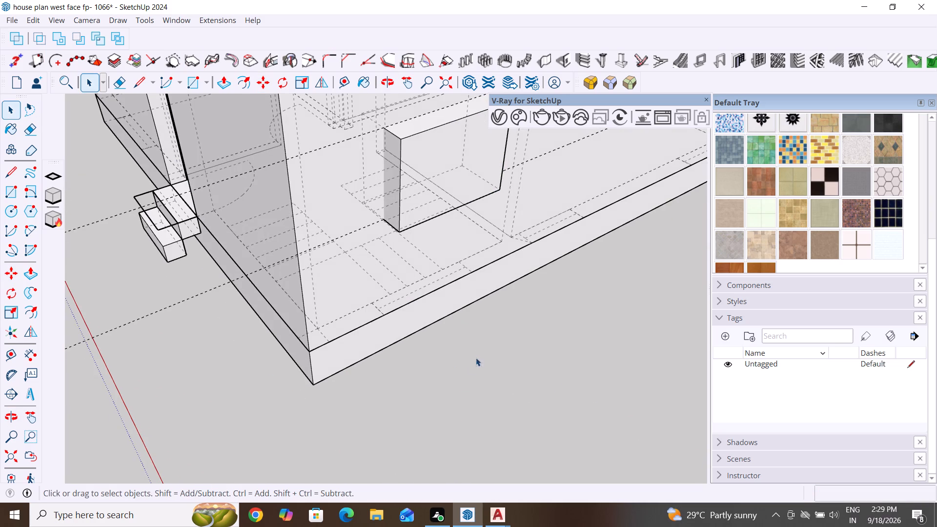
pyautogui.click(562, 437)
pyautogui.click(539, 385)
pyautogui.press('k')
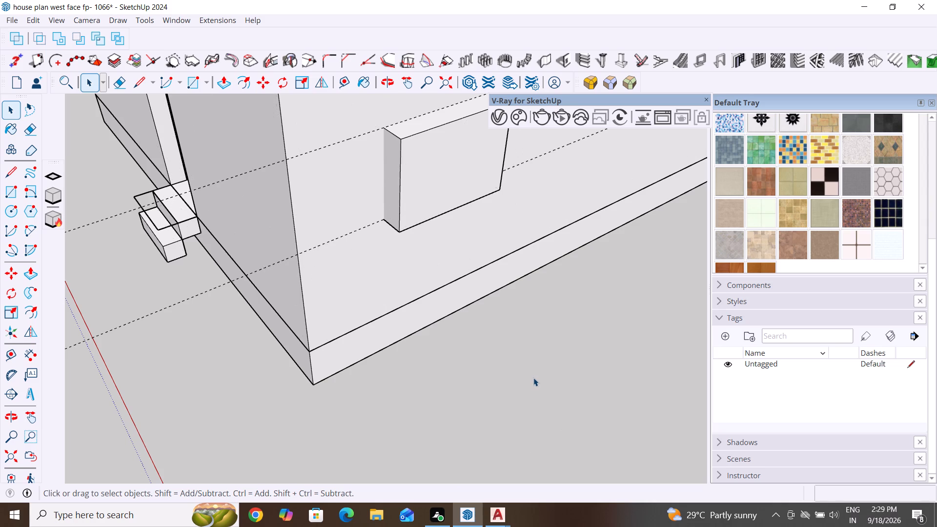
pyautogui.press('Return')
# Select the house walls and examine from outside how the window block sits in the outer wall.
pyautogui.click(455, 420)
pyautogui.click(381, 284)
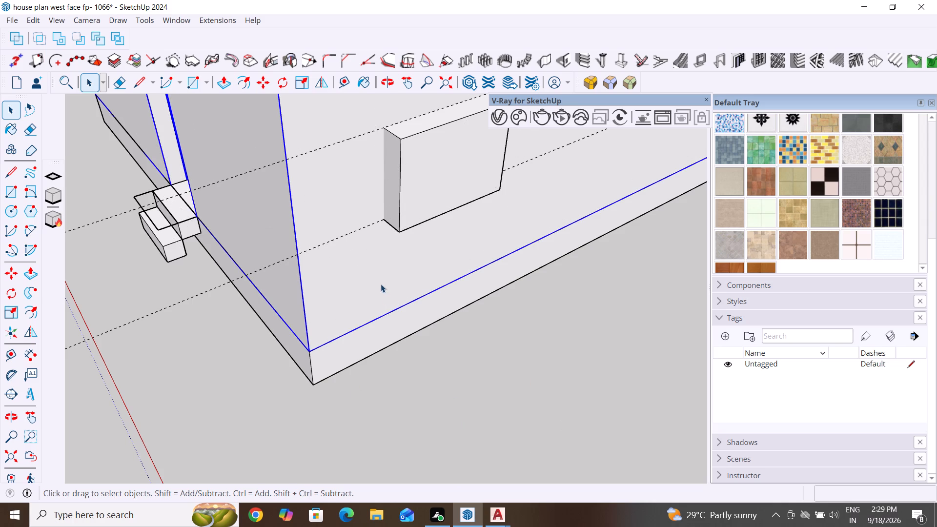
pyautogui.scroll(1, 119, 452)
pyautogui.scroll(-5, 94, 453)
pyautogui.moveTo(176, 414); pyautogui.dragTo(278, 409, button='middle')
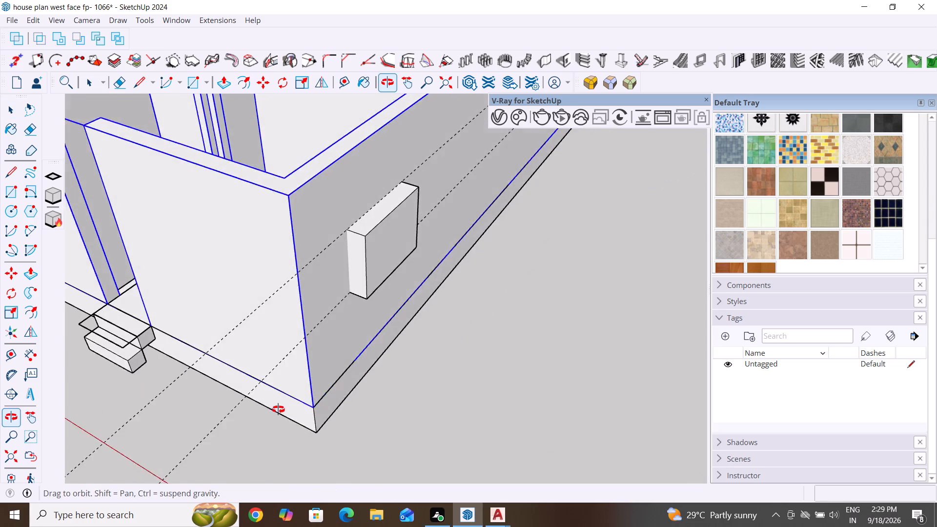
pyautogui.moveTo(278, 409); pyautogui.dragTo(205, 345, button='middle')
pyautogui.scroll(-5, 163, 393)
pyautogui.scroll(-2, 298, 373)
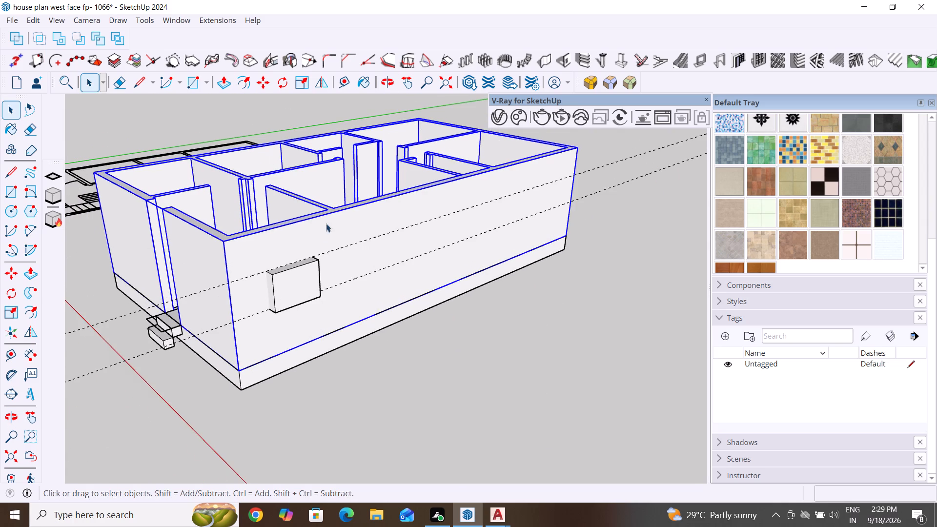
pyautogui.moveTo(330, 202); pyautogui.dragTo(341, 248, button='middle')
pyautogui.scroll(-6, 326, 213)
pyautogui.moveTo(366, 291); pyautogui.dragTo(376, 212, button='middle')
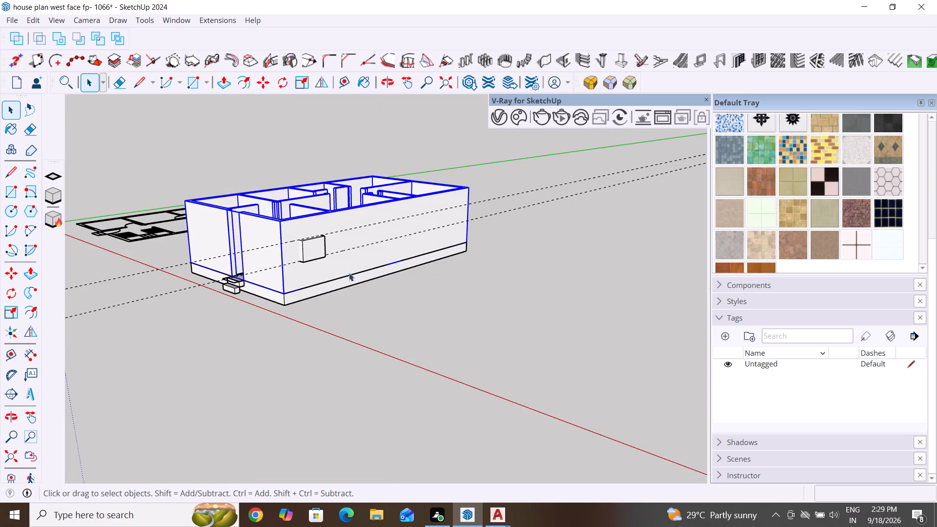
pyautogui.press('Escape')
pyautogui.press('Escape')
pyautogui.doubleClick(413, 307)
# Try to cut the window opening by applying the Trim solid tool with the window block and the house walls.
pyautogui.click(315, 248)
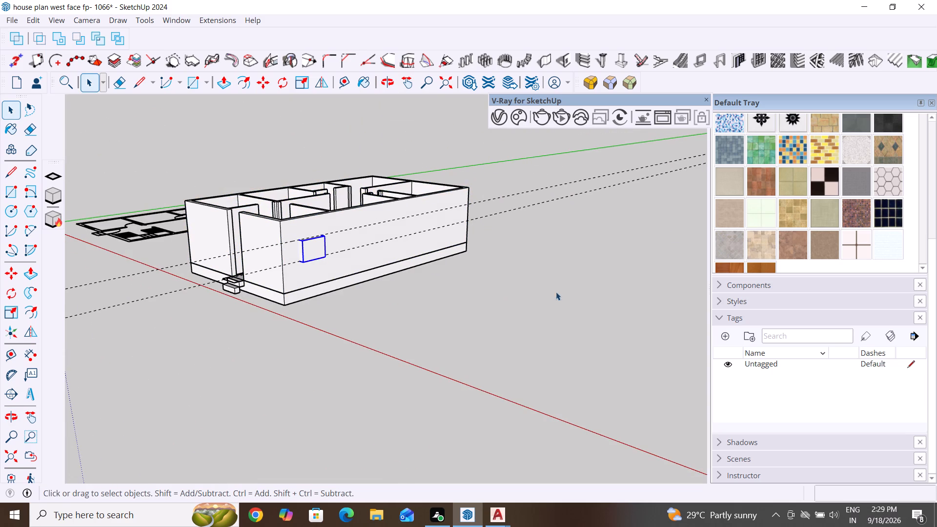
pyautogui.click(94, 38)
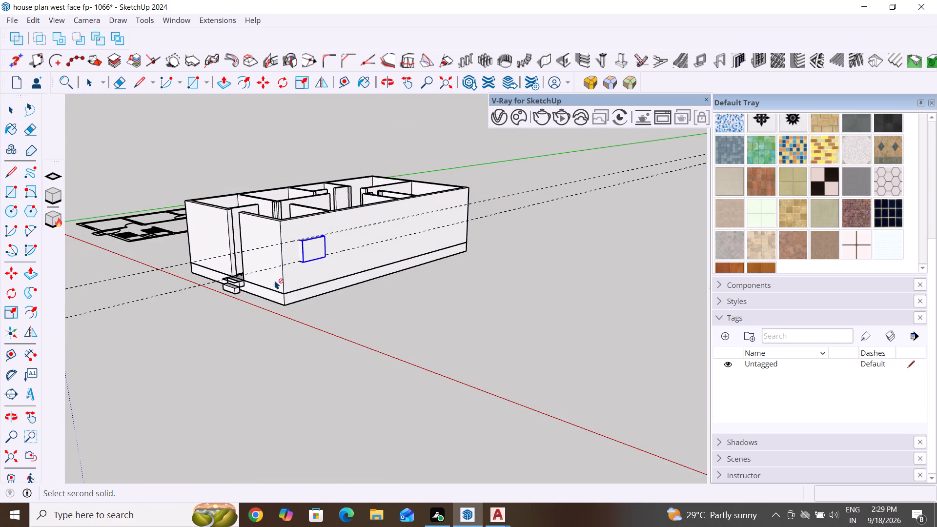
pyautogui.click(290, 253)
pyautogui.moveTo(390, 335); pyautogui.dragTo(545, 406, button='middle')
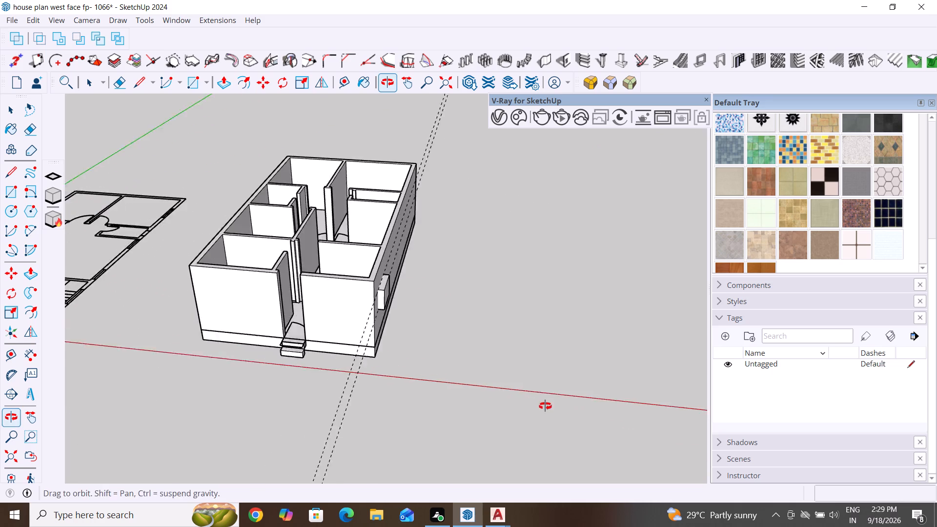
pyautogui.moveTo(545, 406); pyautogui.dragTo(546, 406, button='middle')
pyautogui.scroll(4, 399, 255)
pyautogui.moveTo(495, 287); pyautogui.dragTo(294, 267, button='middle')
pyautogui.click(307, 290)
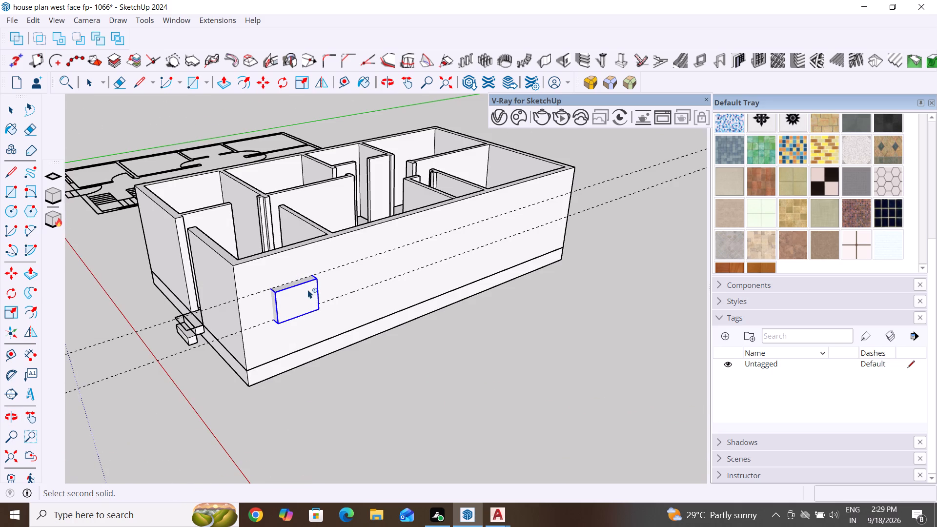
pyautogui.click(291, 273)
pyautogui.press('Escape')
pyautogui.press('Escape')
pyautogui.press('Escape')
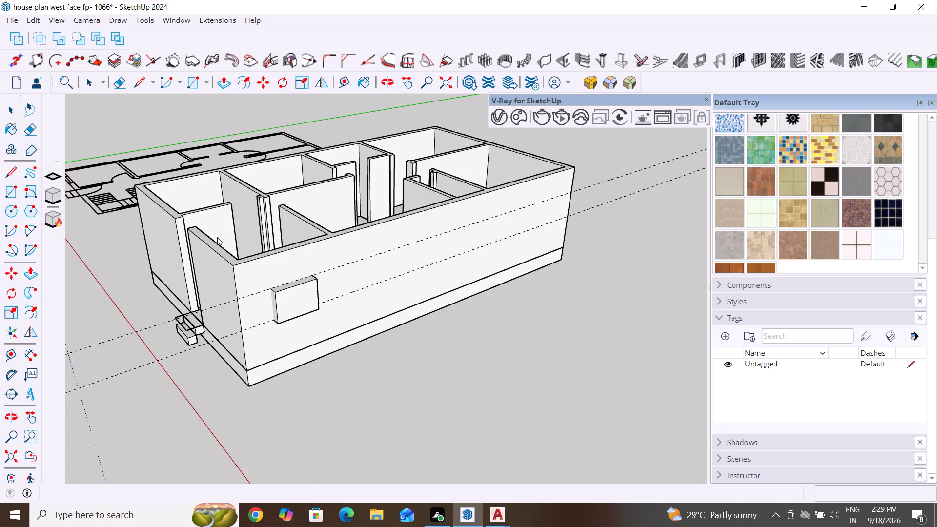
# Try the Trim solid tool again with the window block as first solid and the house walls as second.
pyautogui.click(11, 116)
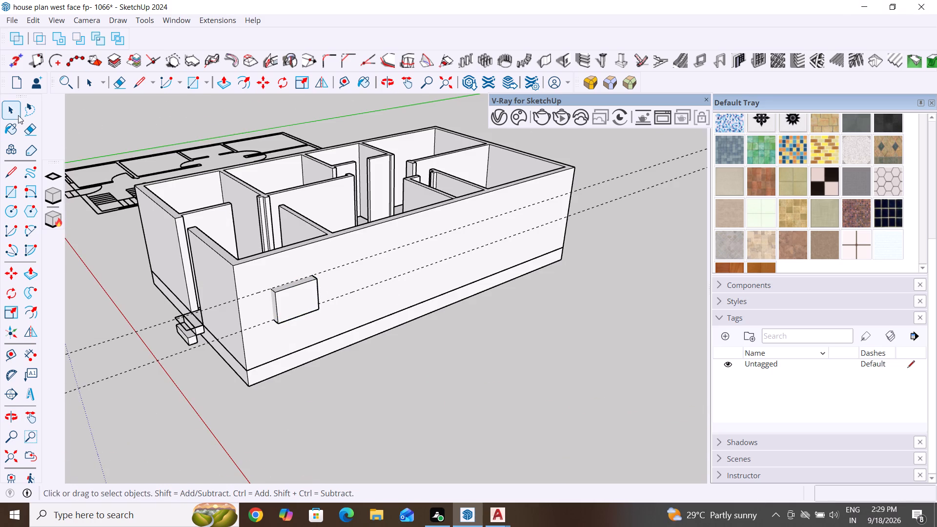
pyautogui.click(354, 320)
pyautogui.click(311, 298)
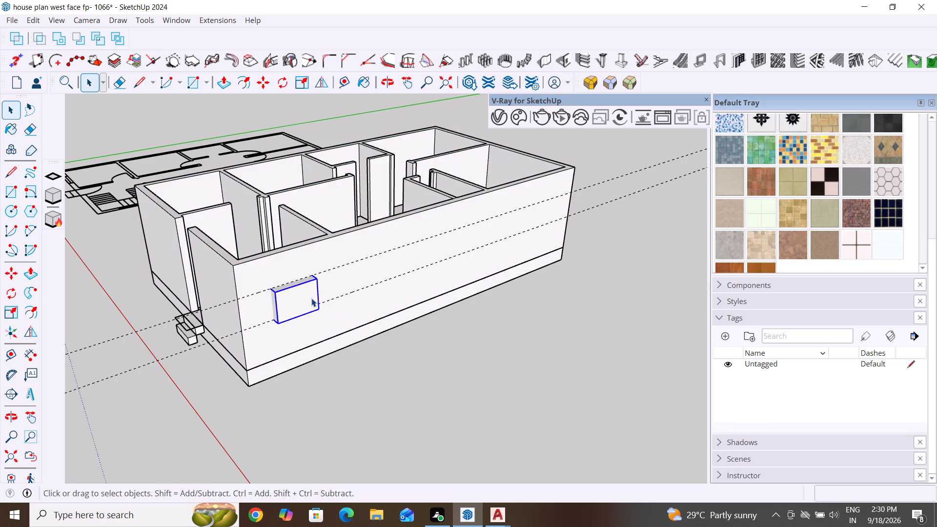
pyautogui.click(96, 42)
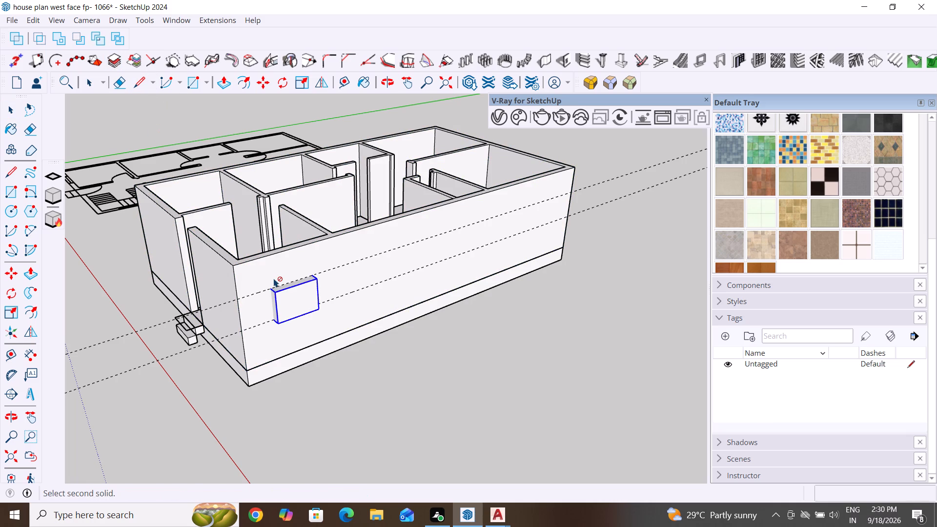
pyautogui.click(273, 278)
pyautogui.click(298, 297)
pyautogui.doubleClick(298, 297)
# Undo the window block's move, grouping and thickening, back to the flat rectangle on the outer wall.
pyautogui.hotkey('ctrl', 'z')
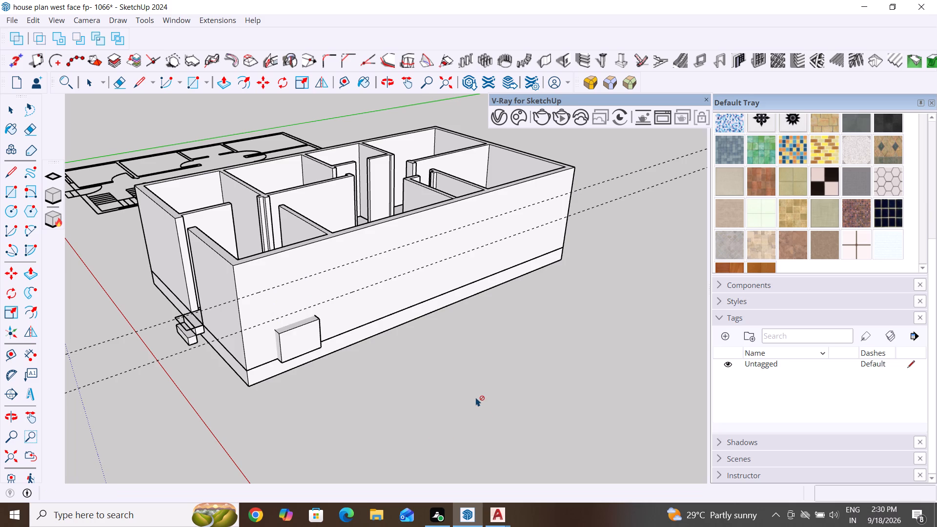
pyautogui.press('Escape')
pyautogui.press('Escape')
pyautogui.hotkey('ctrl', 'z')
pyautogui.hotkey('ctrl', 'z')
pyautogui.press('Escape')
pyautogui.press('Escape')
pyautogui.hotkey('ctrl', 'z')
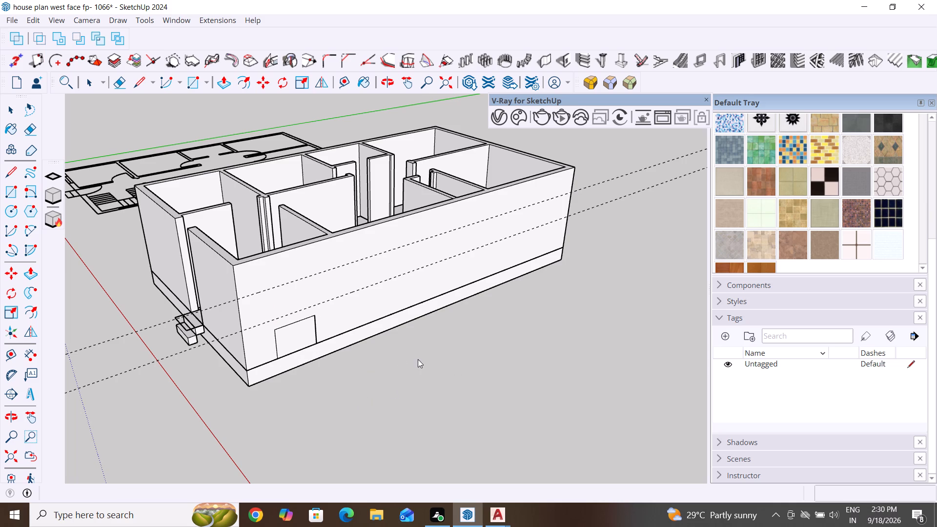
pyautogui.click(418, 359)
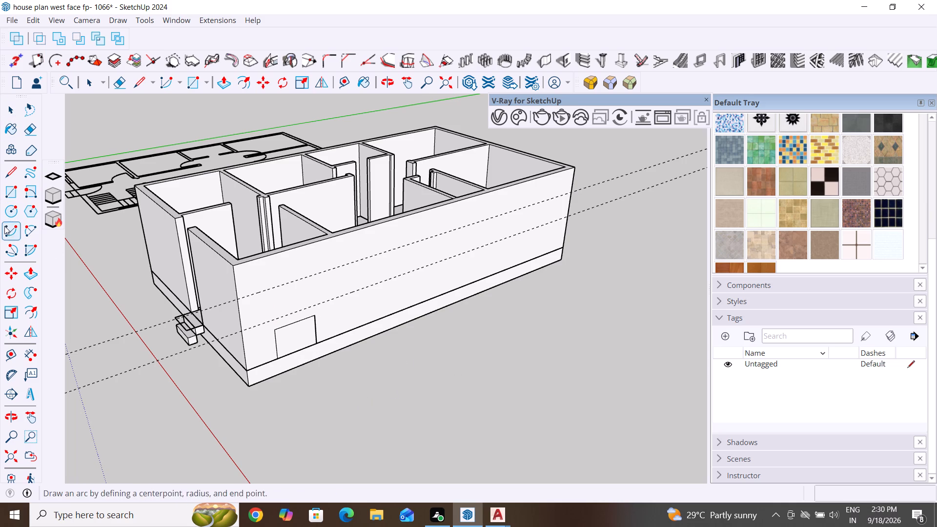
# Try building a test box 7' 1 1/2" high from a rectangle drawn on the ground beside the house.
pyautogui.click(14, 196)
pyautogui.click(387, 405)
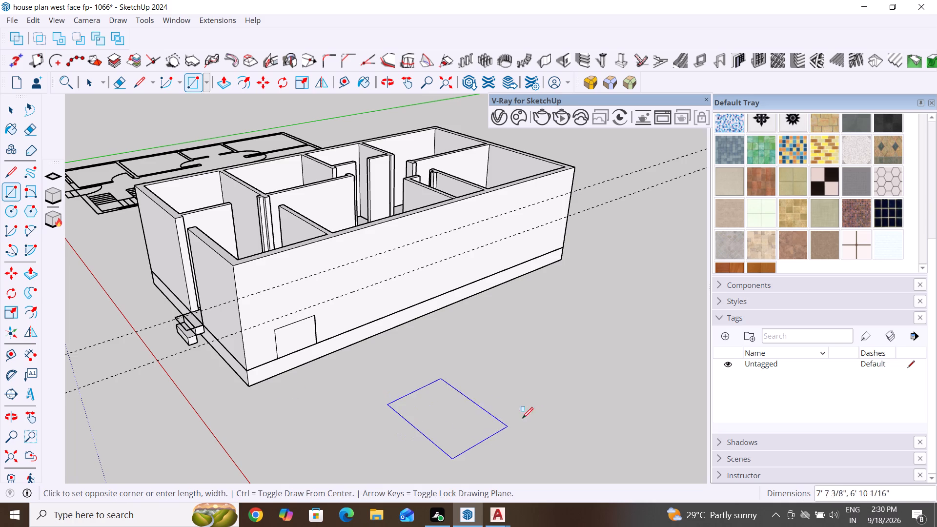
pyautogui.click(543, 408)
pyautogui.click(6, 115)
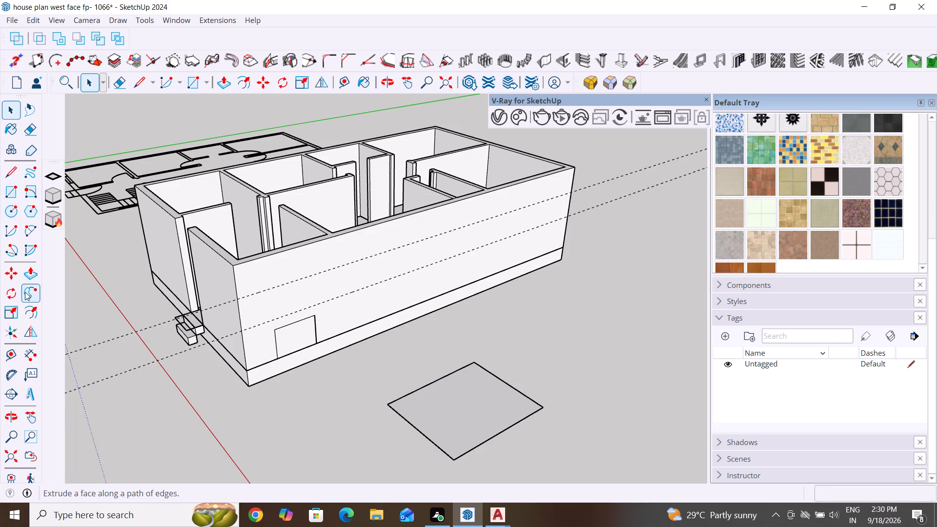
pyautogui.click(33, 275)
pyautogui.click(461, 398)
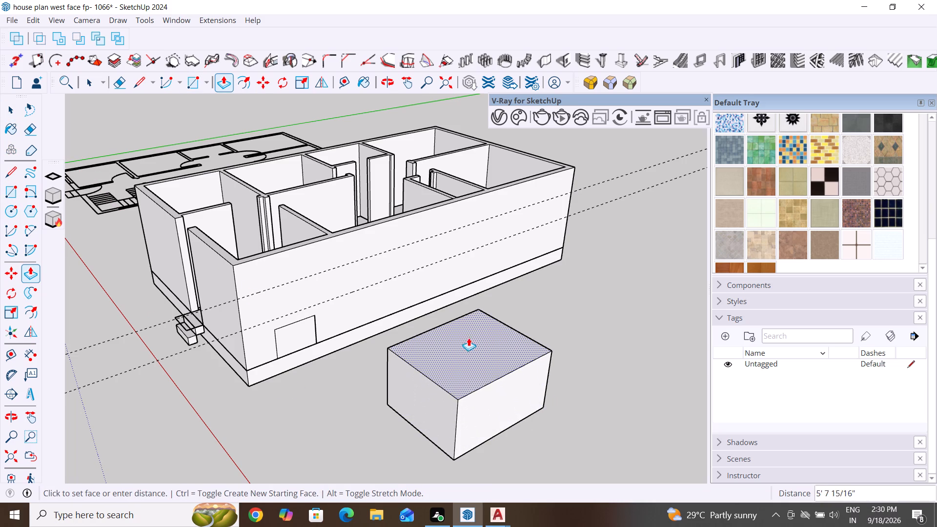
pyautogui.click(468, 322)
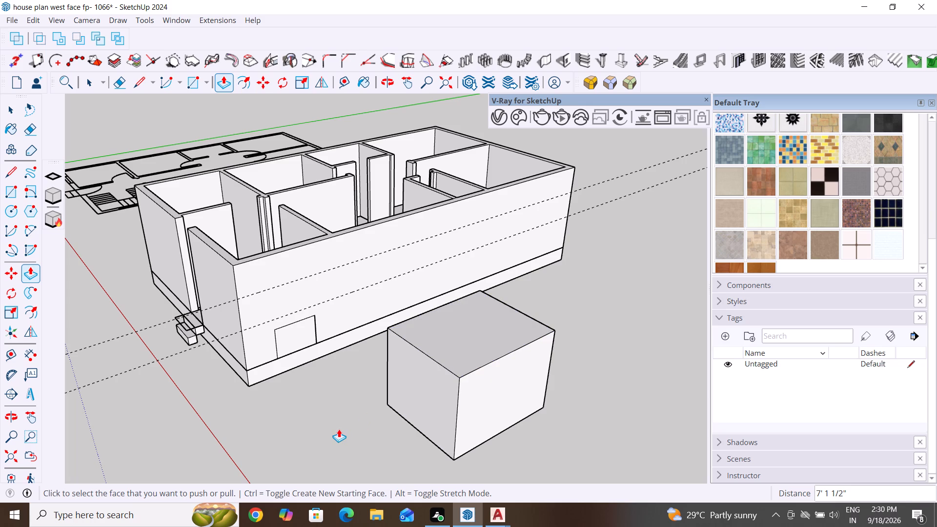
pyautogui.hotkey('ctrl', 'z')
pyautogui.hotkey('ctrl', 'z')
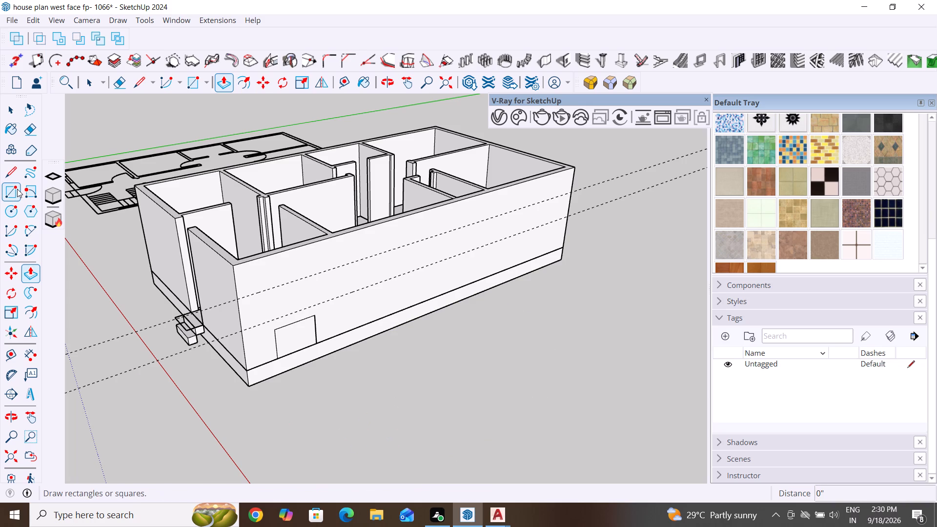
# Draw a long narrow rectangle on the ground beside the house, parallel to its long outer wall.
pyautogui.click(17, 188)
pyautogui.click(379, 401)
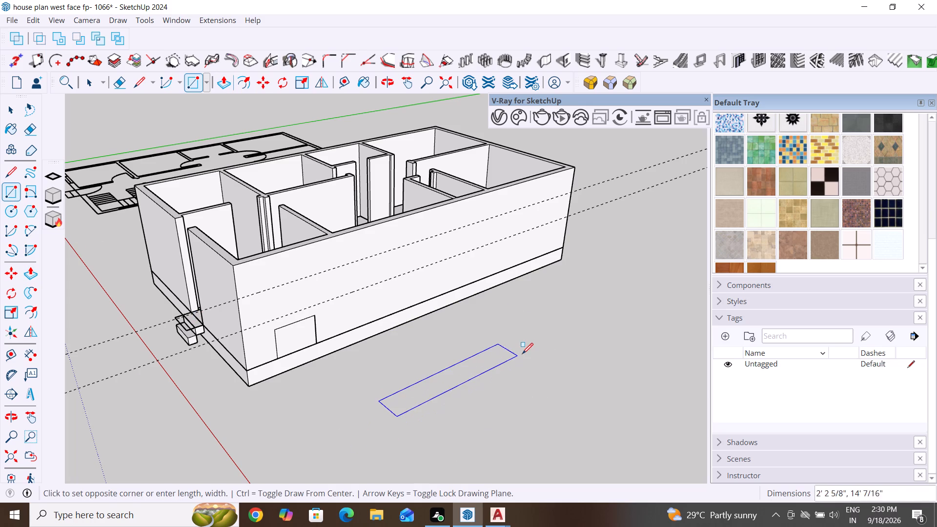
pyautogui.click(527, 347)
pyautogui.click(14, 107)
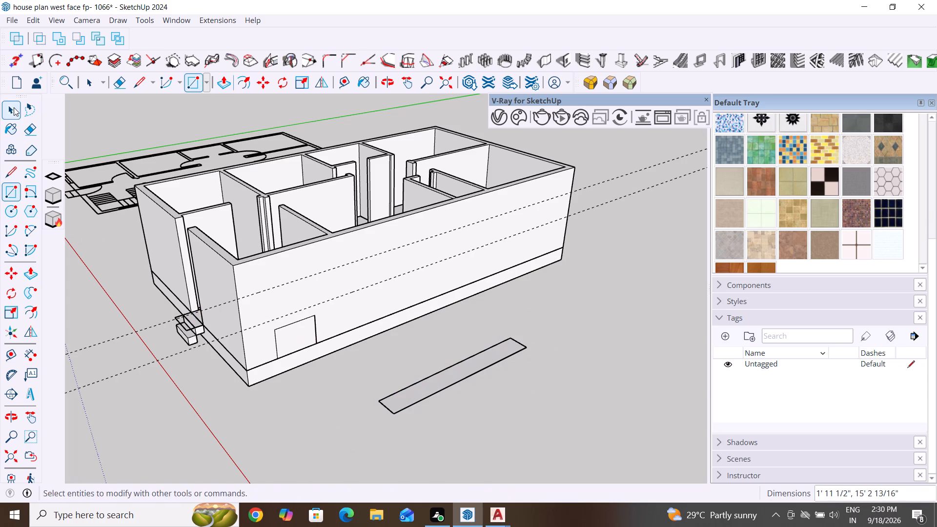
# Push/Pull the narrow rectangle up 6' 7 1/4" into a test wall, and raise its top in further pulls, the last about 3' 3 1/4".
pyautogui.click(33, 271)
pyautogui.click(427, 382)
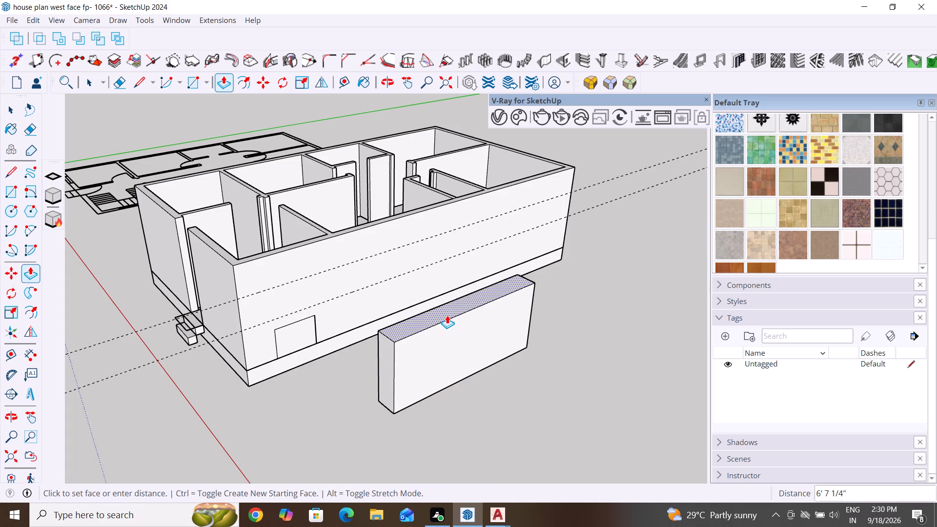
pyautogui.click(447, 315)
pyautogui.moveTo(408, 390); pyautogui.dragTo(446, 386, button='middle')
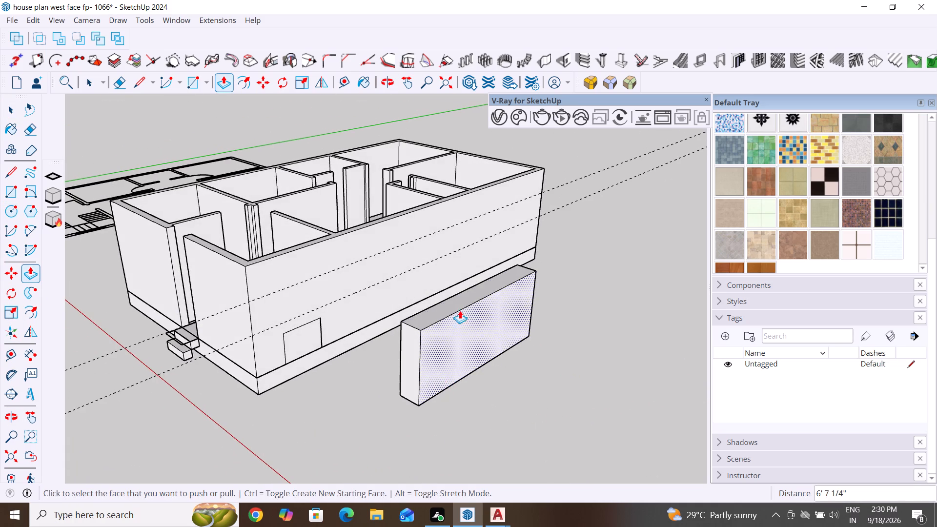
pyautogui.moveTo(457, 303); pyautogui.dragTo(457, 291)
pyautogui.moveTo(452, 290); pyautogui.dragTo(453, 290)
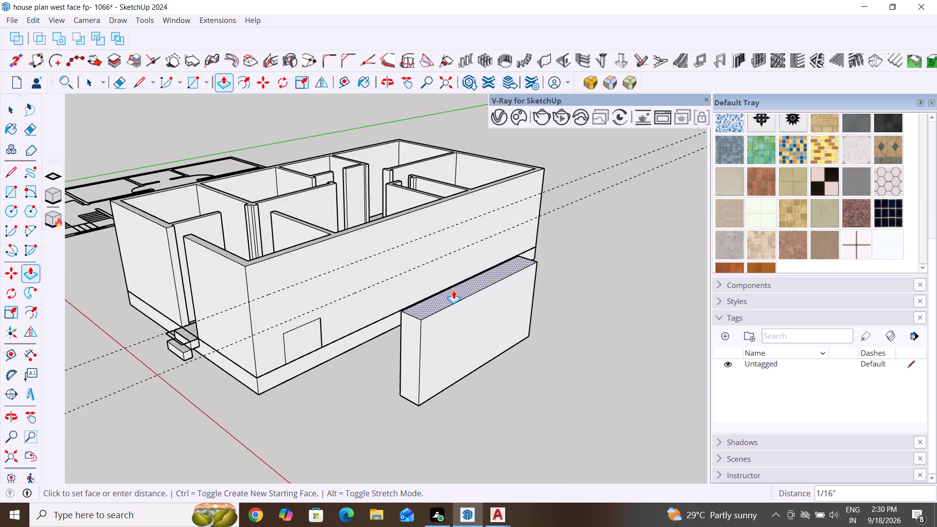
pyautogui.moveTo(453, 290); pyautogui.dragTo(477, 253)
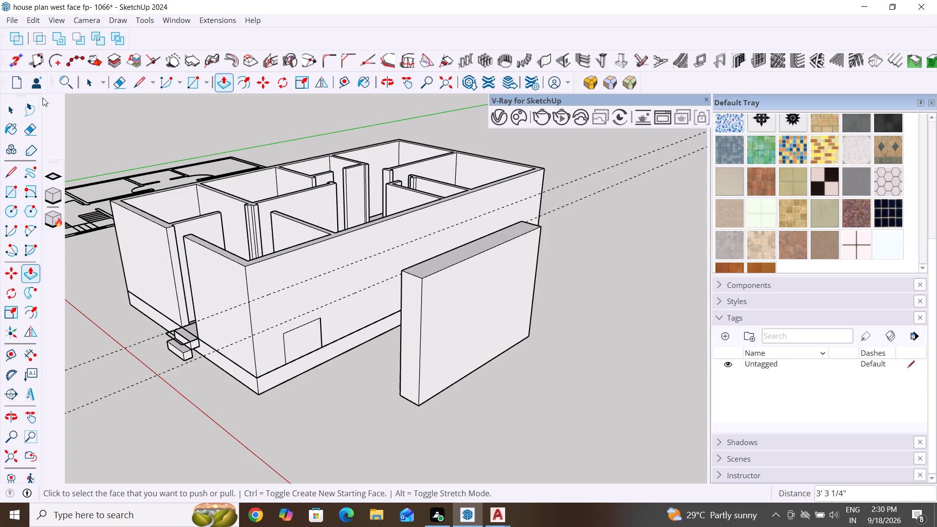
pyautogui.click(13, 106)
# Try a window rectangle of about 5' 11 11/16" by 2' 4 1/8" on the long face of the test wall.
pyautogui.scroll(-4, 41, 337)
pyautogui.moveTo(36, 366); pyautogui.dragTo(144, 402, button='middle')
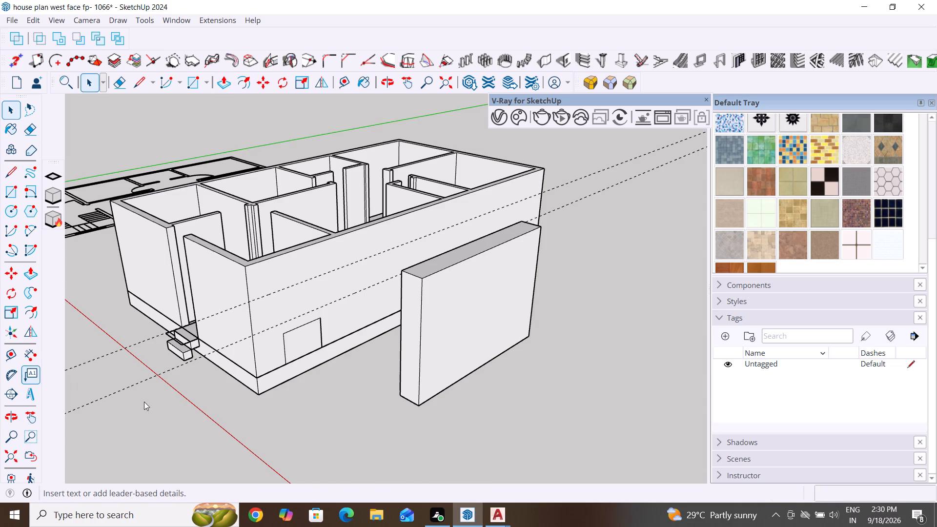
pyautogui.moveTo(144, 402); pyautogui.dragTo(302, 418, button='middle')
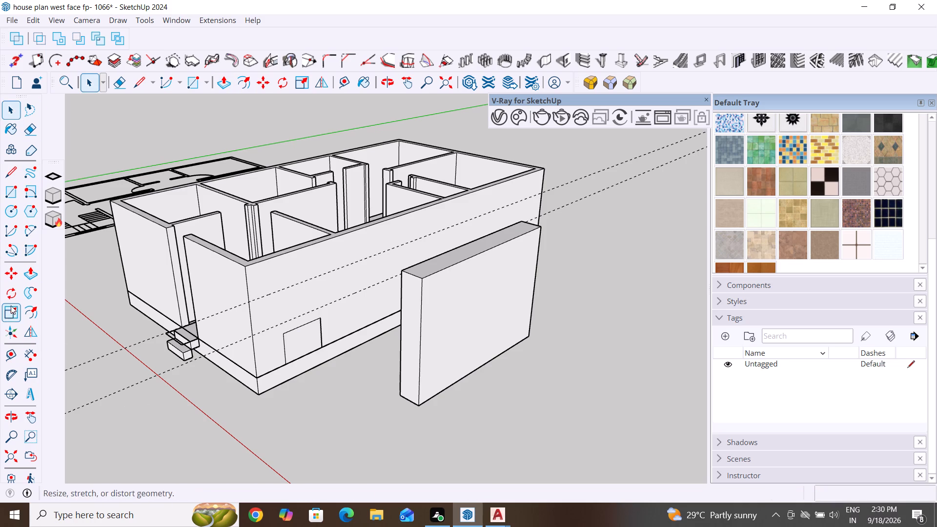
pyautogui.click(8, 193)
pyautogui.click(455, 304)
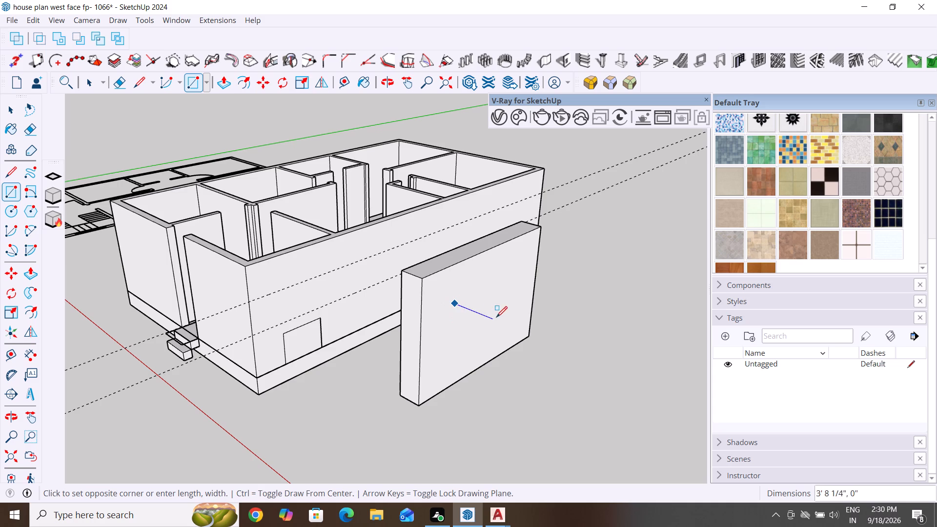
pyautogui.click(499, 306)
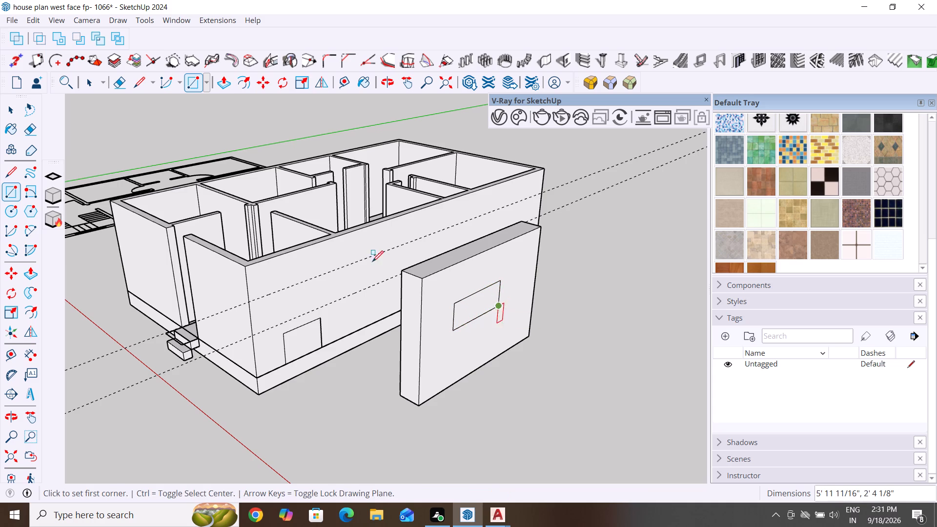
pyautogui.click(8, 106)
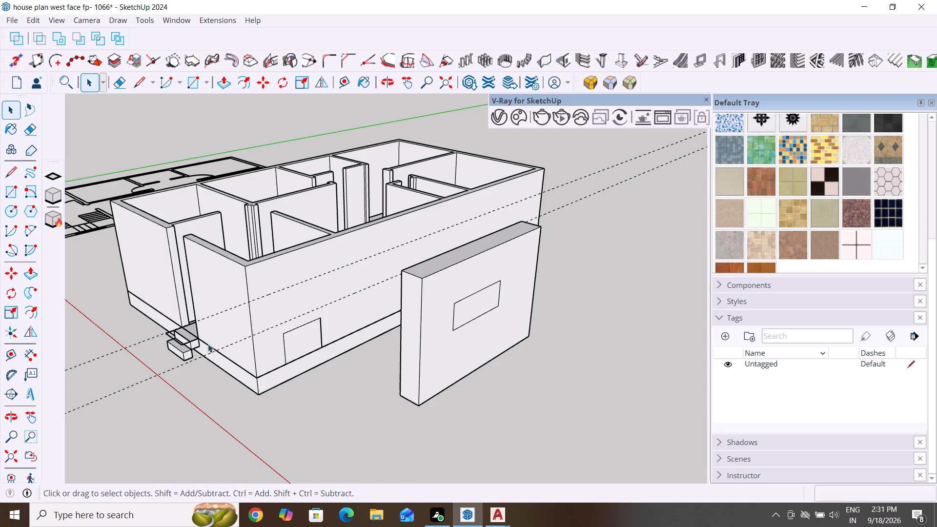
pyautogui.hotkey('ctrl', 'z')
# Make the whole test wall beside the house into a group.
pyautogui.tripleClick(475, 334)
pyautogui.click(475, 334)
pyautogui.rightClick(475, 334)
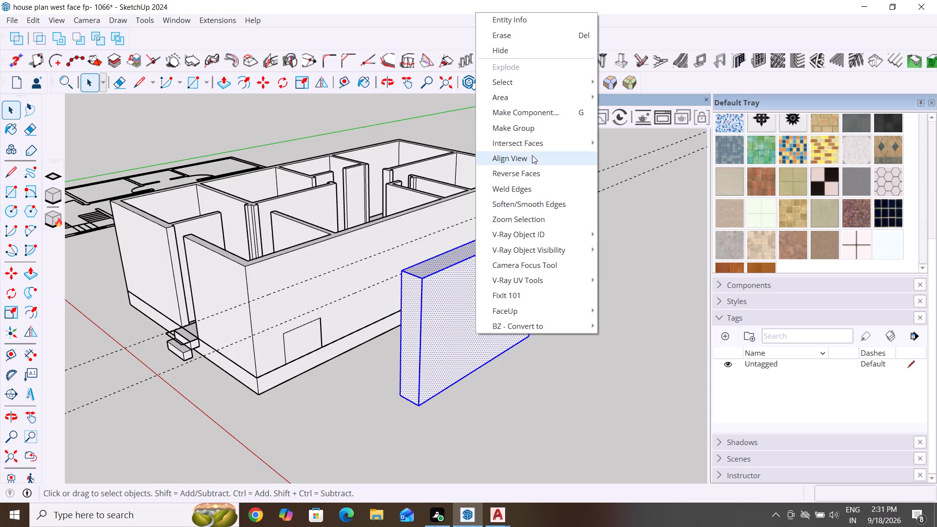
pyautogui.click(533, 125)
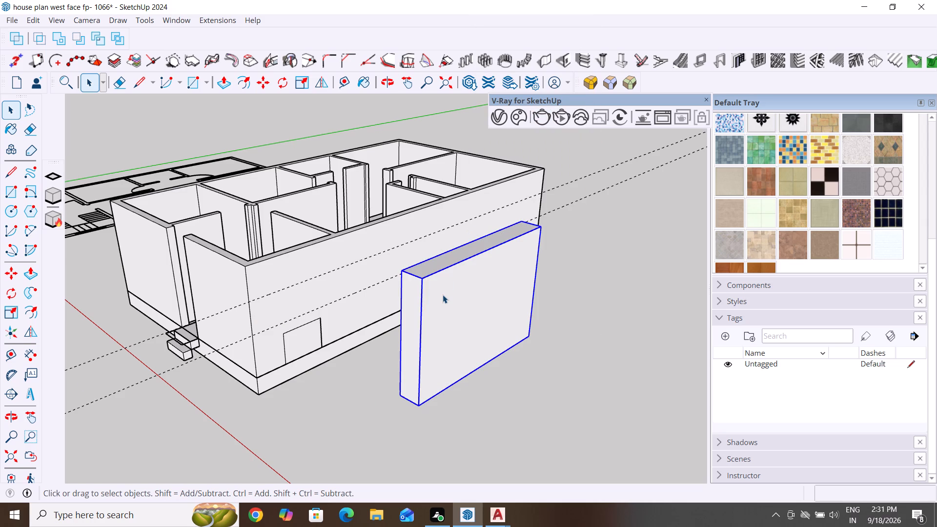
pyautogui.press('Escape')
pyautogui.press('Escape')
pyautogui.press('Escape')
pyautogui.press('Escape')
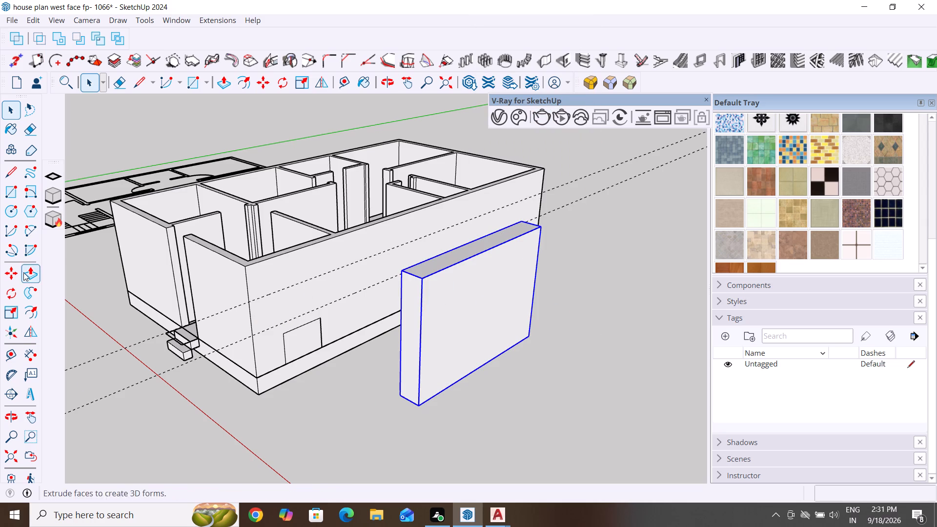
# Draw a roughly square window rectangle of about 2' 4" by 2' 4" on the long outer face of the test wall.
pyautogui.click(15, 195)
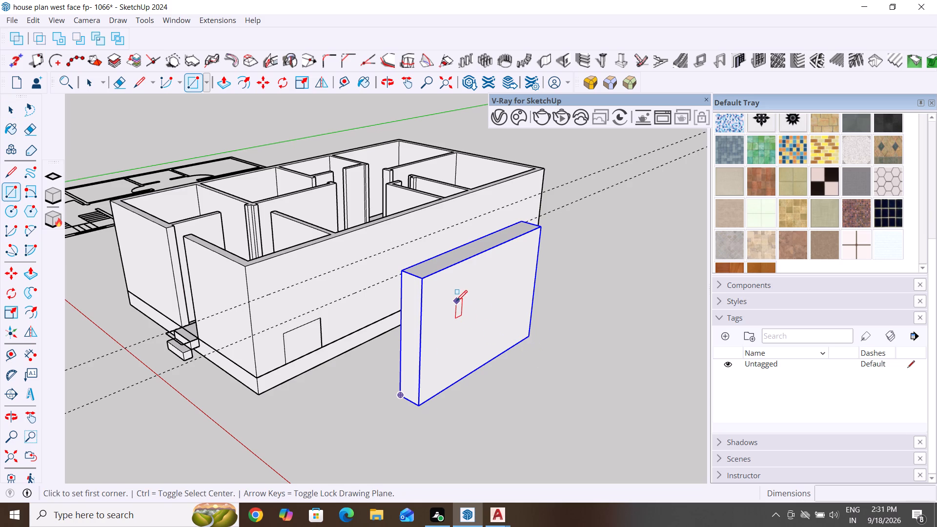
pyautogui.click(456, 300)
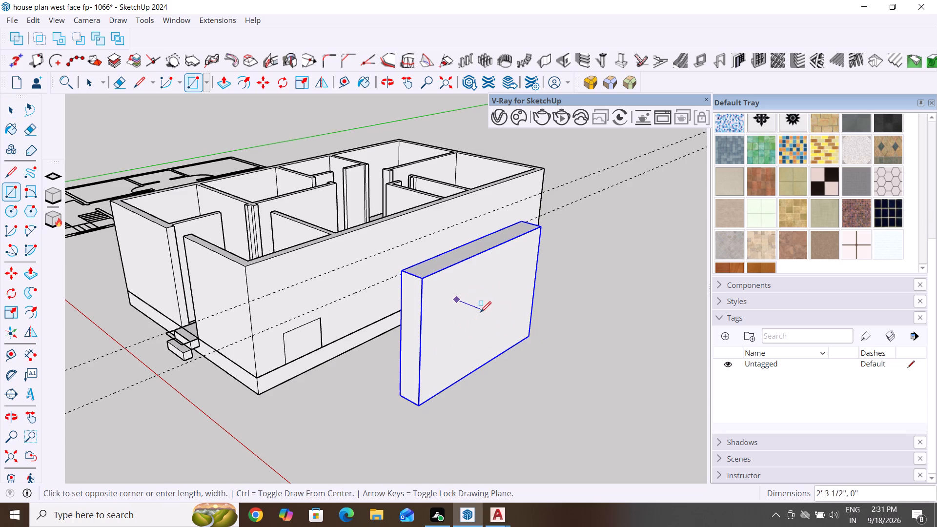
pyautogui.click(473, 317)
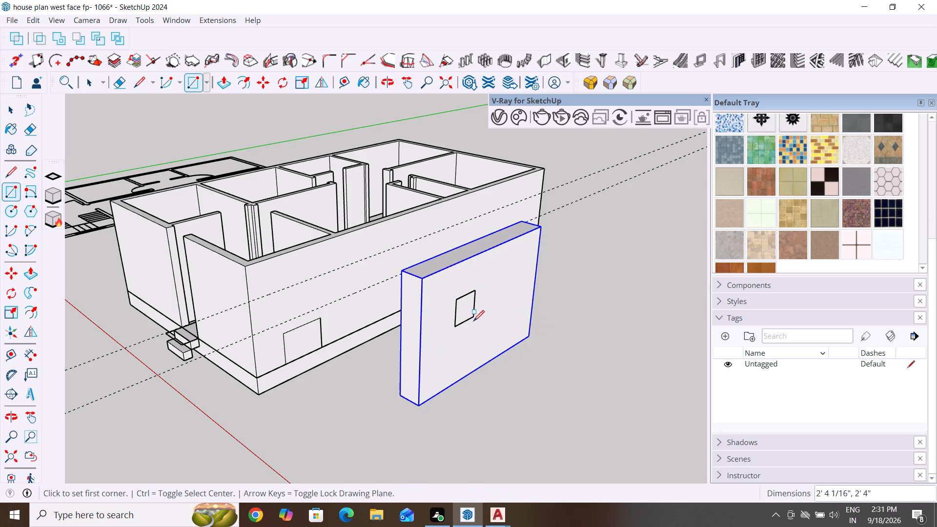
# Push/Pull the window rectangle out of the wall by about 2' 6", and pull its end face further out into a long block.
pyautogui.click(8, 105)
pyautogui.click(39, 268)
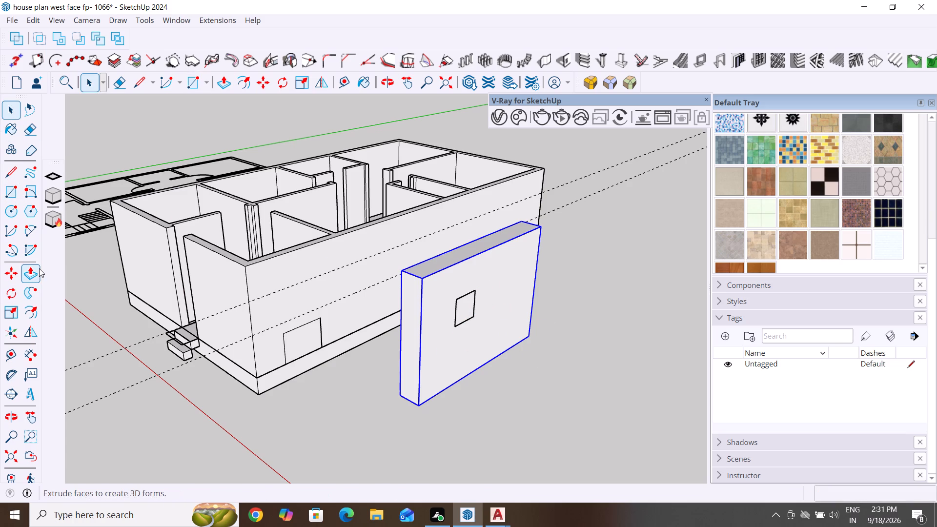
pyautogui.click(465, 301)
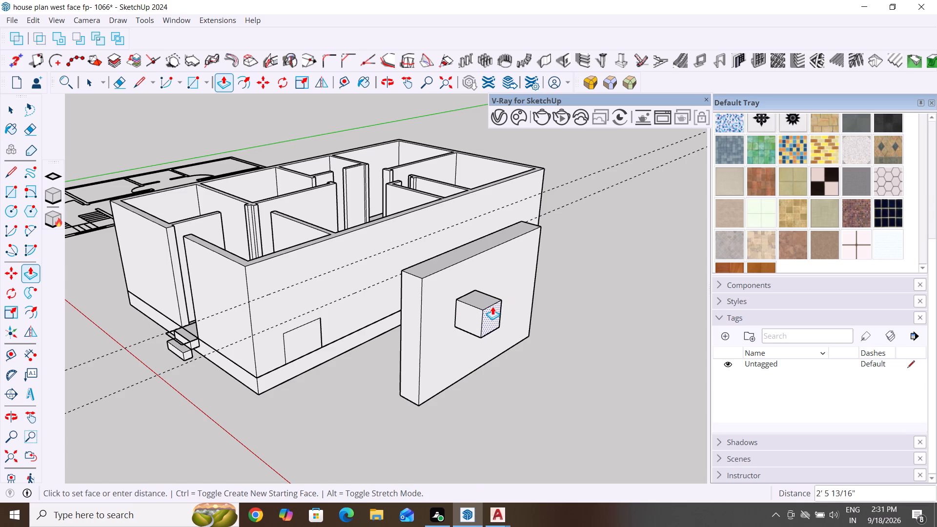
pyautogui.click(492, 306)
pyautogui.click(12, 105)
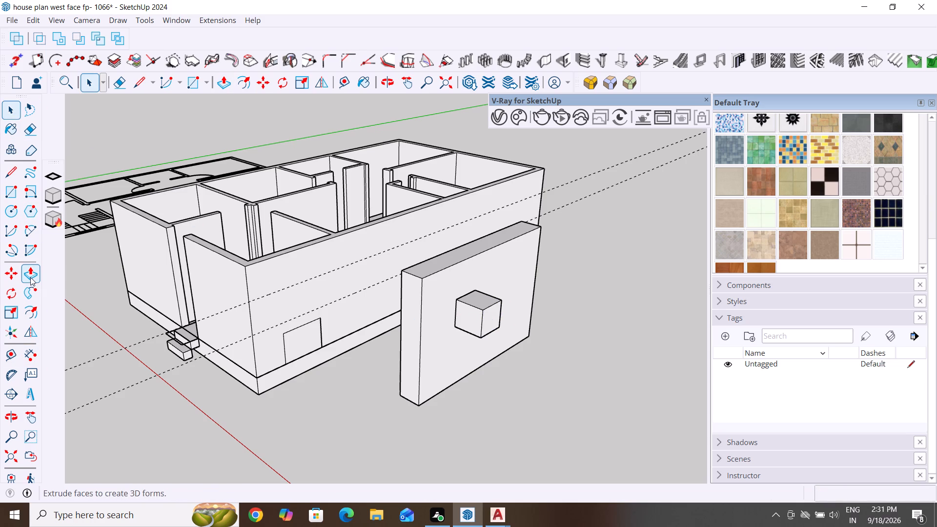
pyautogui.click(30, 277)
pyautogui.click(489, 323)
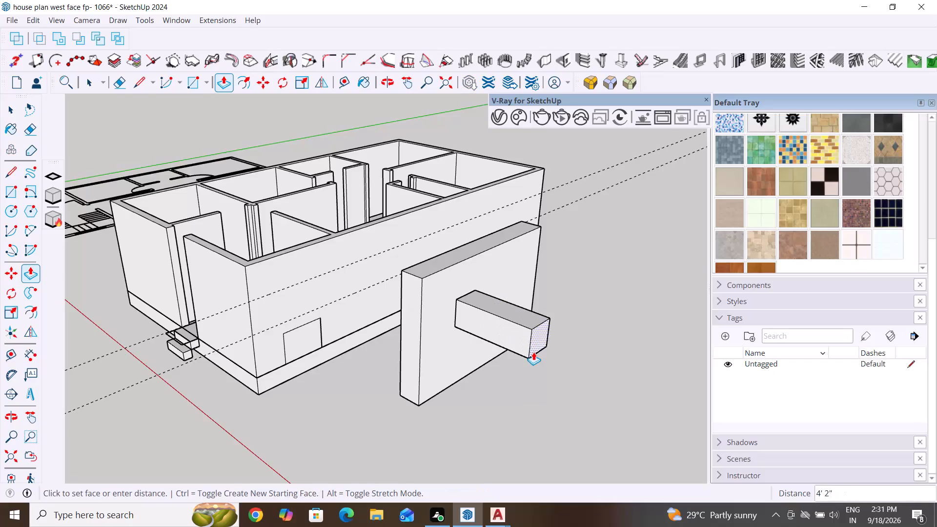
pyautogui.click(530, 343)
# Make the whole protruding block into a group.
pyautogui.click(6, 107)
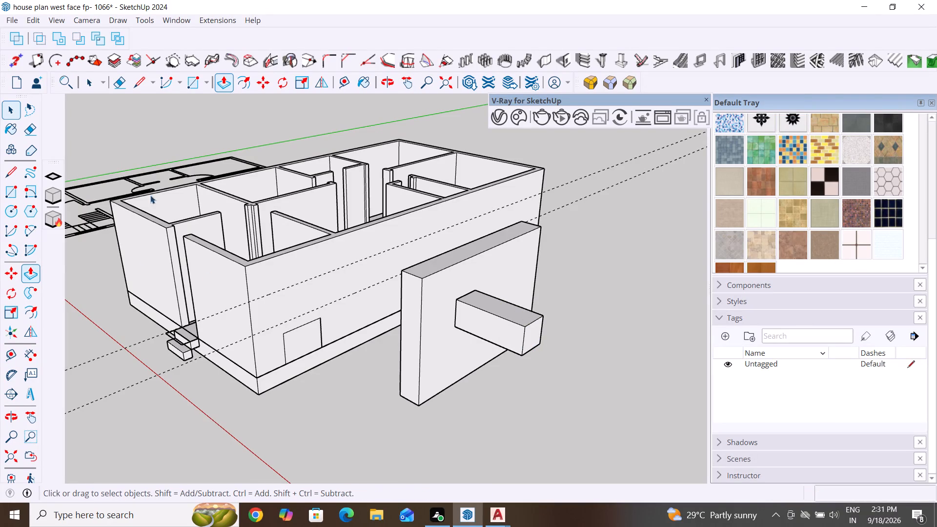
pyautogui.tripleClick(497, 323)
pyautogui.click(497, 323)
pyautogui.rightClick(497, 323)
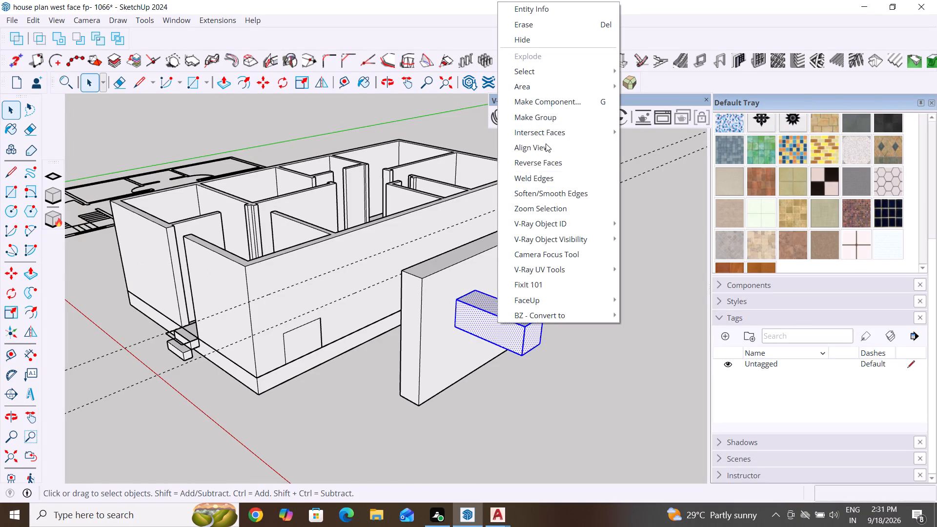
pyautogui.click(562, 114)
# Move the block group 3' 7 11/16" back towards the house so that it passes through the test wall.
pyautogui.press('m')
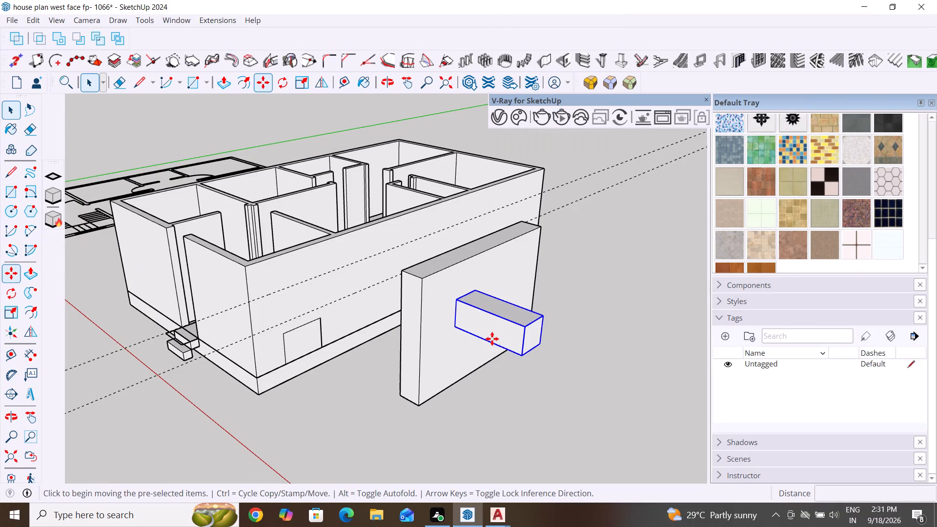
pyautogui.press('Return')
pyautogui.click(519, 358)
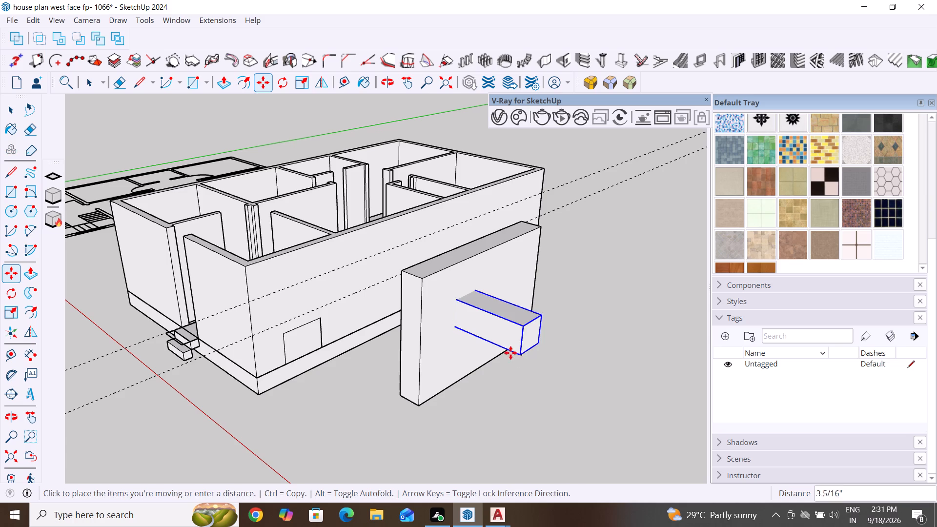
pyautogui.click(482, 336)
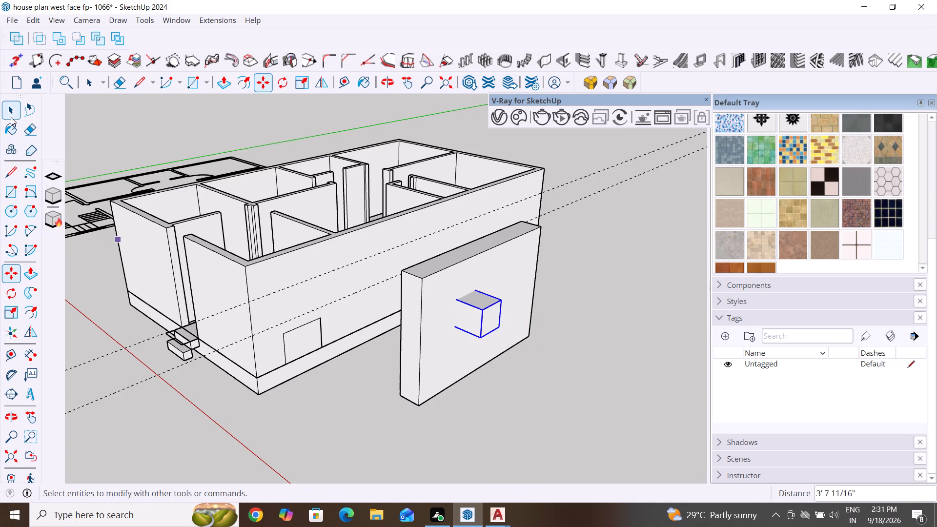
pyautogui.click(10, 111)
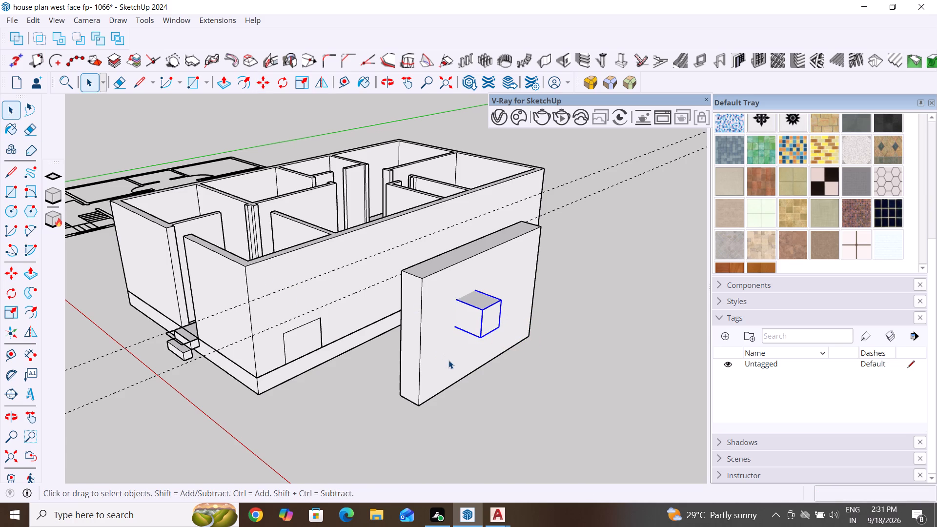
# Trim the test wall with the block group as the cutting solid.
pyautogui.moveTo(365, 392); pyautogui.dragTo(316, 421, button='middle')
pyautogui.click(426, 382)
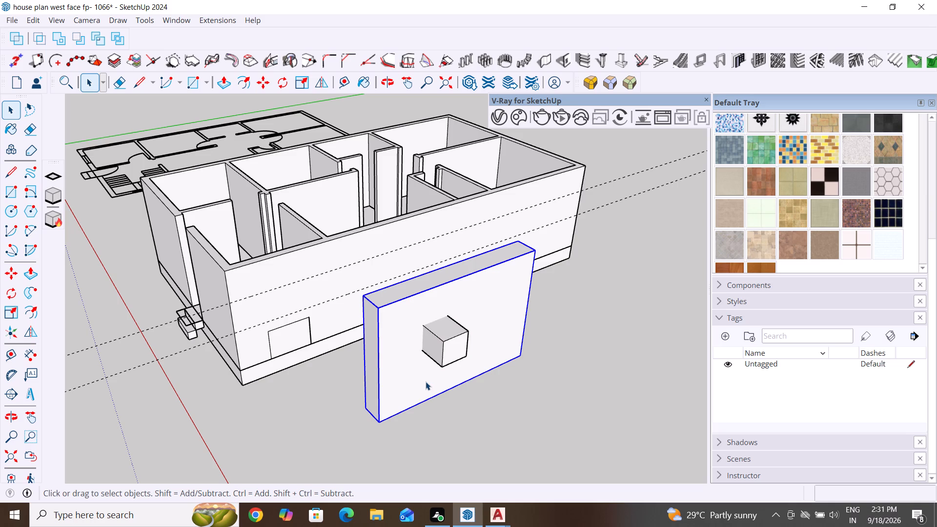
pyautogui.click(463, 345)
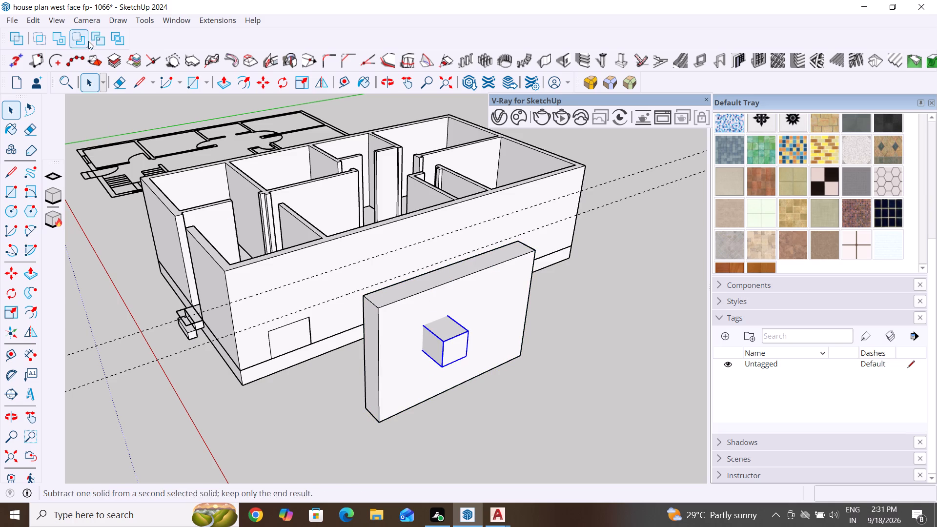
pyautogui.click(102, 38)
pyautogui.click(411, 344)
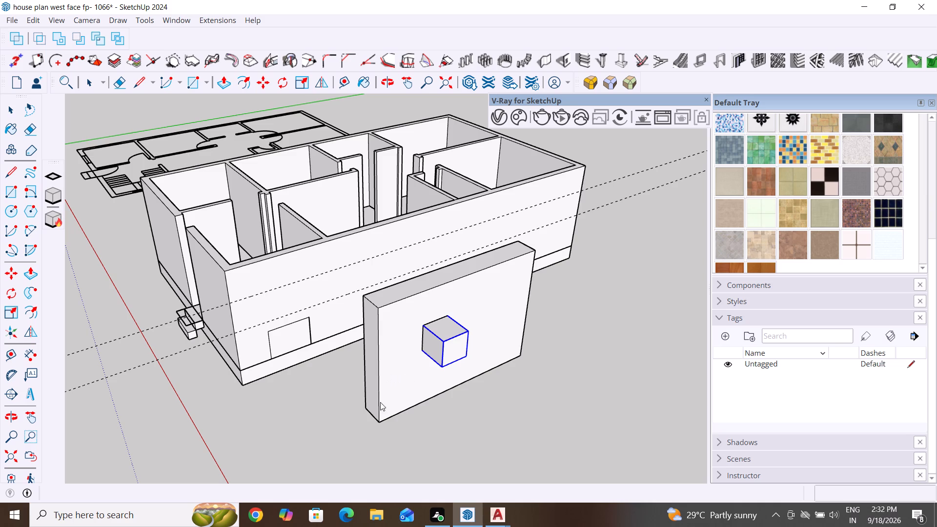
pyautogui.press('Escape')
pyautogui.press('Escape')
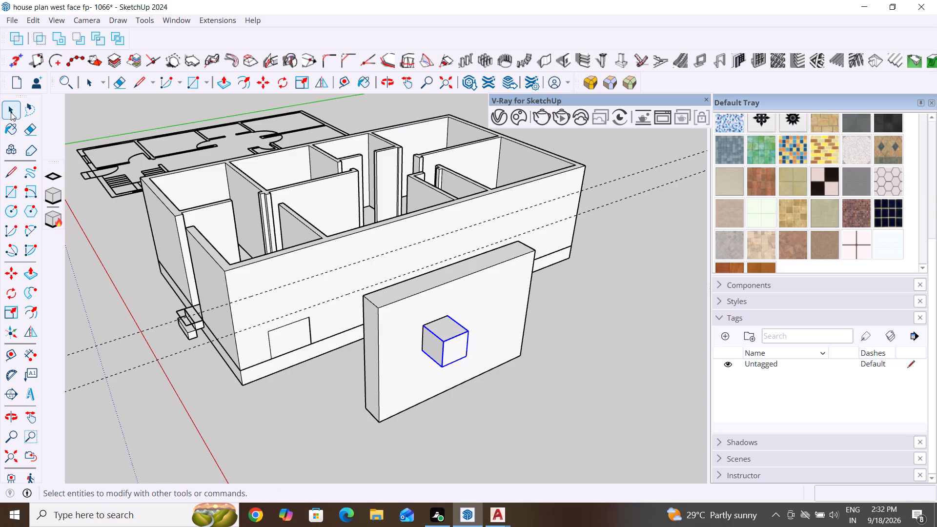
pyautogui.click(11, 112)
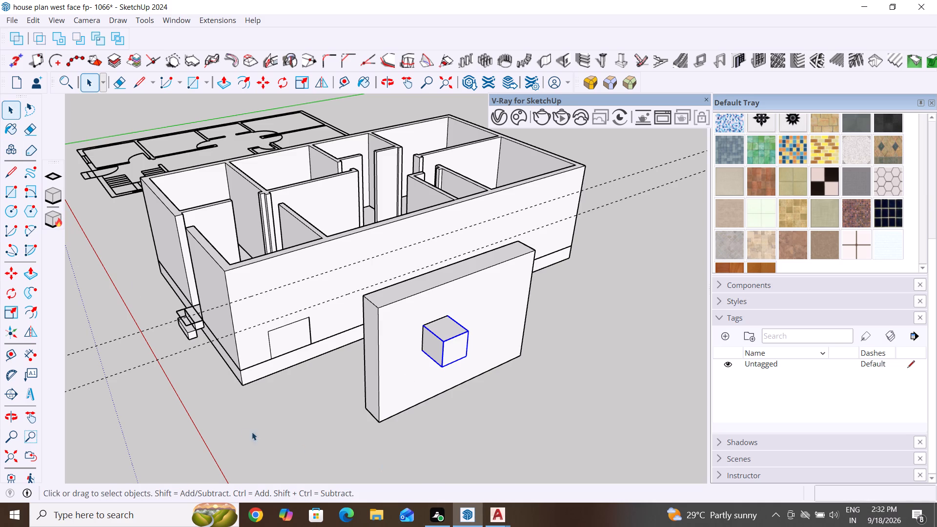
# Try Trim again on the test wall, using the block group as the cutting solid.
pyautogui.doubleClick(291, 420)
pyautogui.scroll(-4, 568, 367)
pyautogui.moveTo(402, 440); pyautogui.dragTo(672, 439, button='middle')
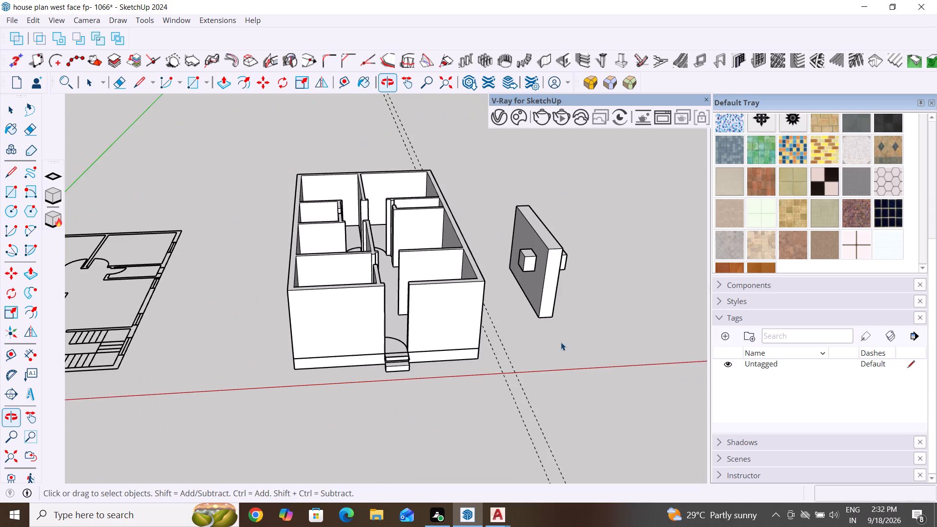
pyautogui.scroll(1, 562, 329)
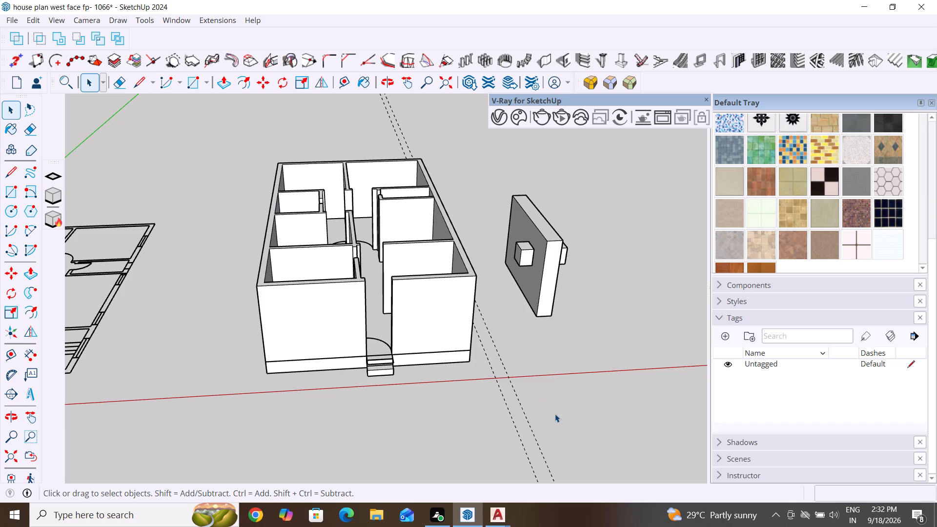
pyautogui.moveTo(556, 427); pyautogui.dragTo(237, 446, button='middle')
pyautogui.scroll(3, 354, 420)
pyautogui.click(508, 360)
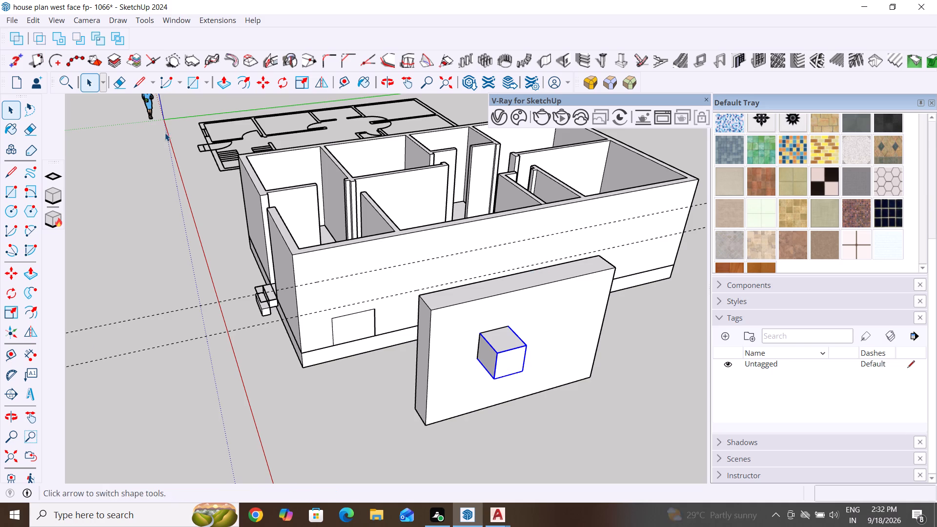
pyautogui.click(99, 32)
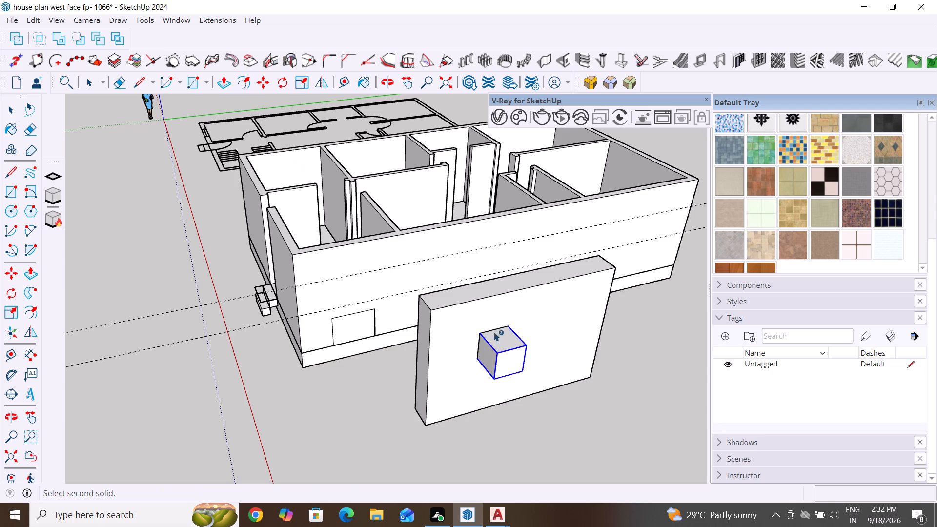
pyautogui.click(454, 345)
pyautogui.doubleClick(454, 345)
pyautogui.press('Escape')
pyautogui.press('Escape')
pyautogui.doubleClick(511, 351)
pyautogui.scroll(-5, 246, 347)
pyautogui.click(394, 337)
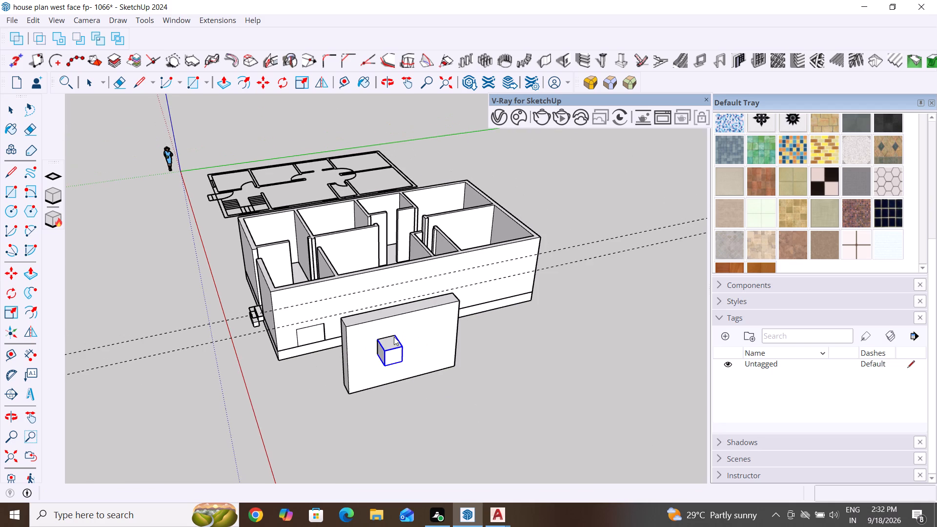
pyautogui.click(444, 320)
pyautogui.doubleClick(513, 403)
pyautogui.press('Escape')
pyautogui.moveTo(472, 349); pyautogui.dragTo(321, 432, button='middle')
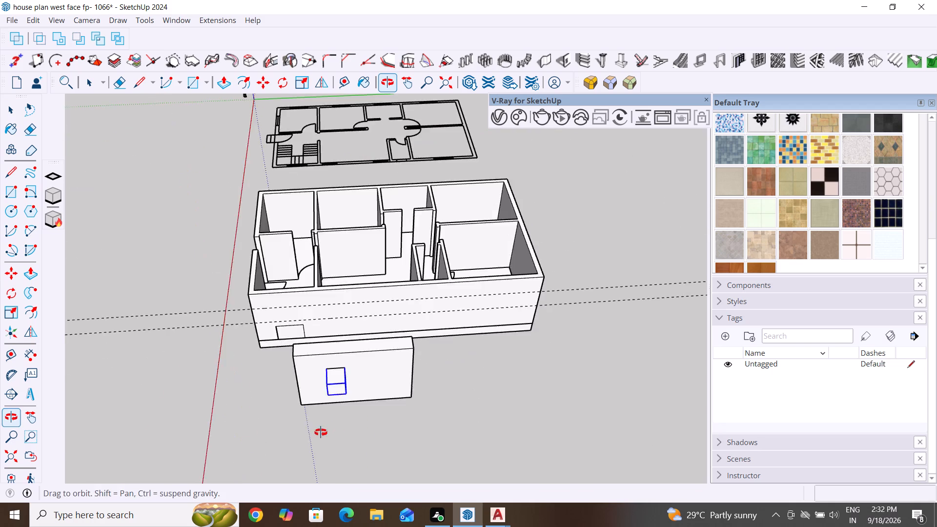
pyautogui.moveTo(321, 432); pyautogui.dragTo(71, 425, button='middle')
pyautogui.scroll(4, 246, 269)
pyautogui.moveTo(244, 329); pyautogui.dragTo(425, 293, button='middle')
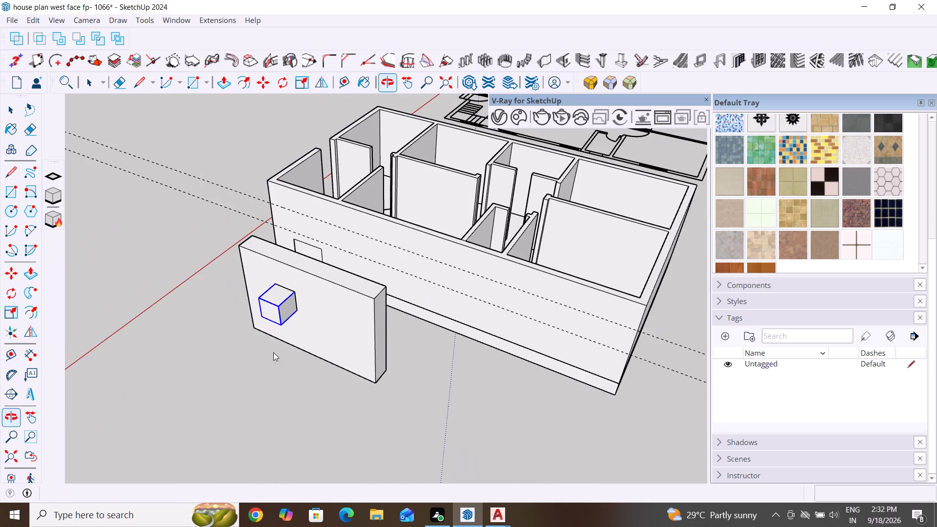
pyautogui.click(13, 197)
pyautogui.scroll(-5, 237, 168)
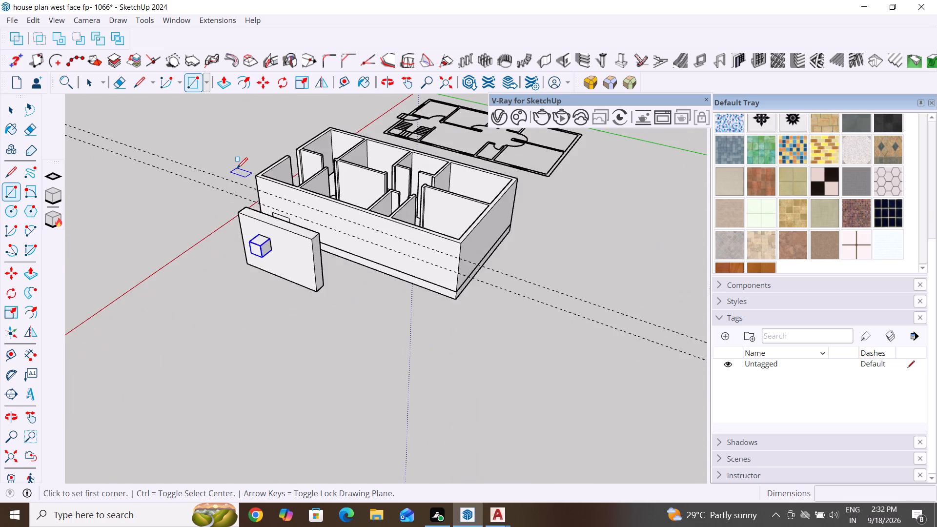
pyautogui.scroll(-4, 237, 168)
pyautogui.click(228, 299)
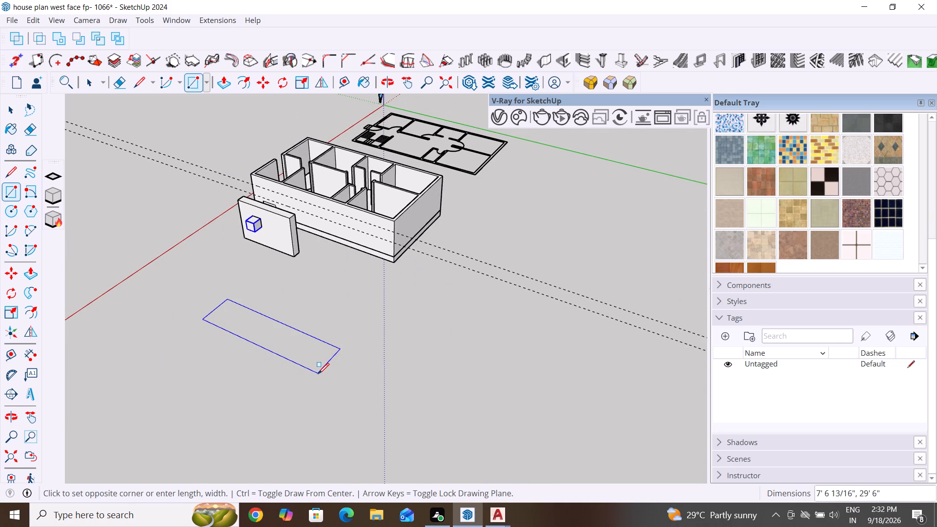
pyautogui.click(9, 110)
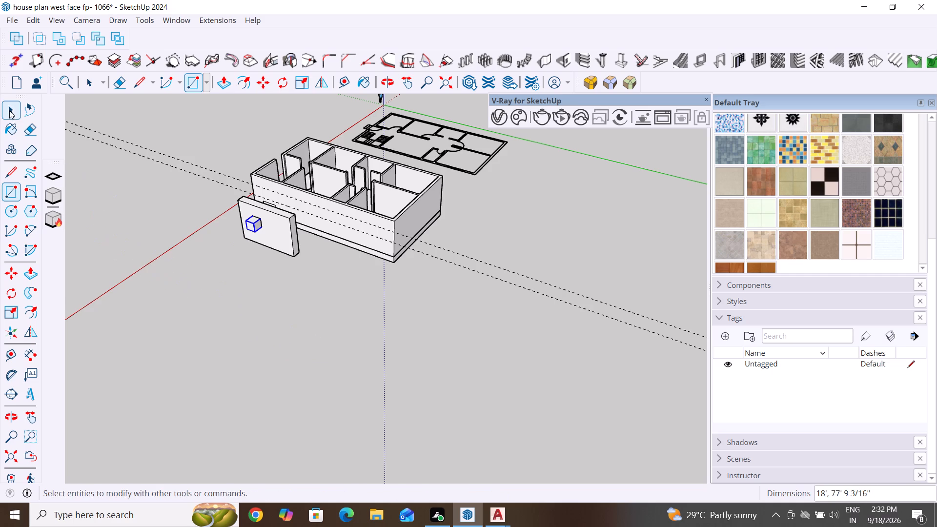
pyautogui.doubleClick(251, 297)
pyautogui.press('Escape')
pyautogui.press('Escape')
# Delete the test wall group beside the house.
pyautogui.click(280, 232)
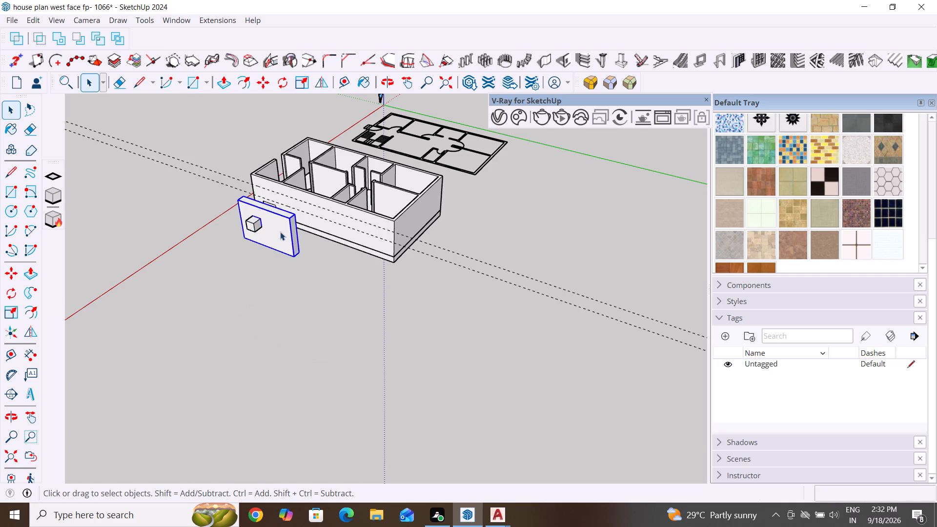
pyautogui.press('Delete')
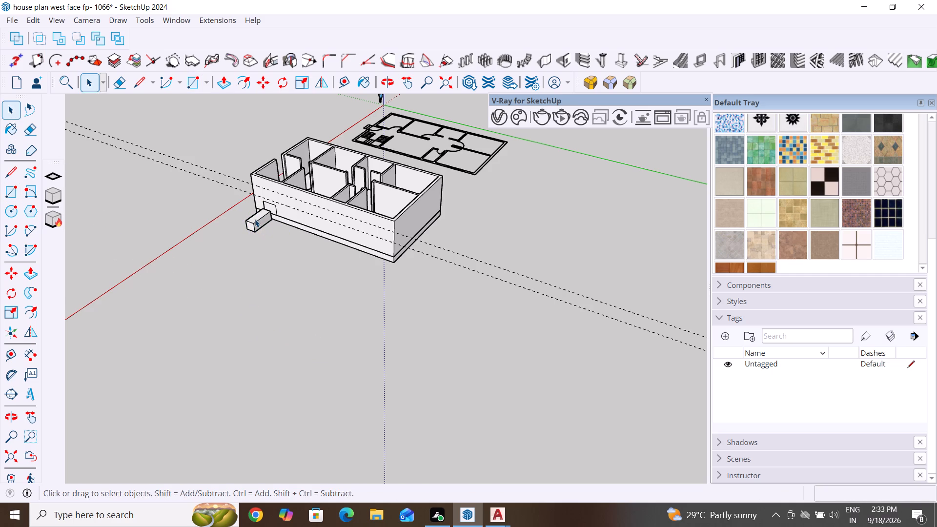
# Delete the remaining block group beside the house.
pyautogui.click(255, 219)
pyautogui.press('Delete')
# Build a new test wall beside the house from a ground rectangle about 6' 10" by 37', raised about 16' 10".
pyautogui.click(10, 198)
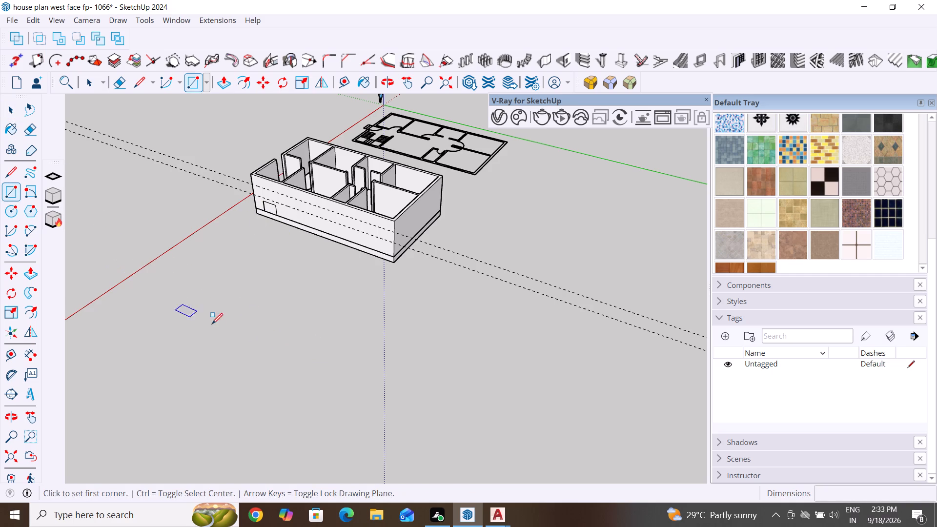
pyautogui.click(234, 275)
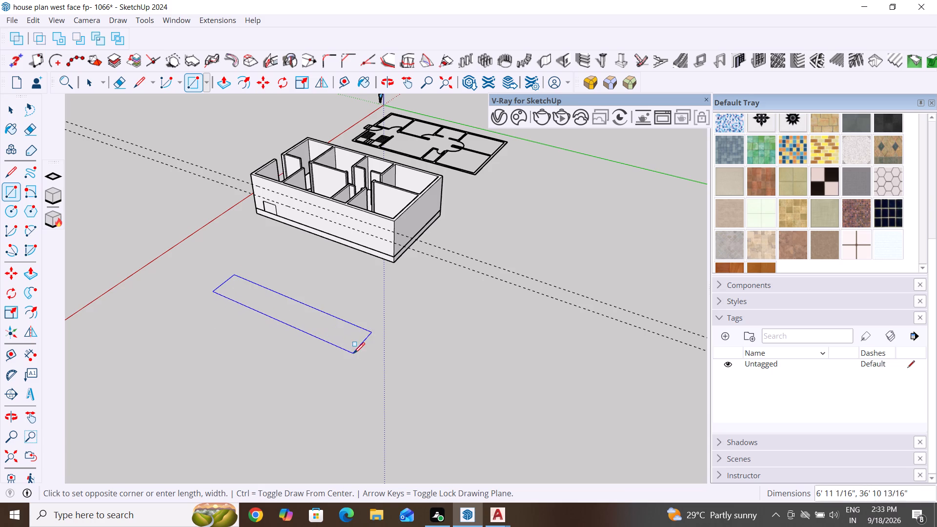
pyautogui.click(354, 353)
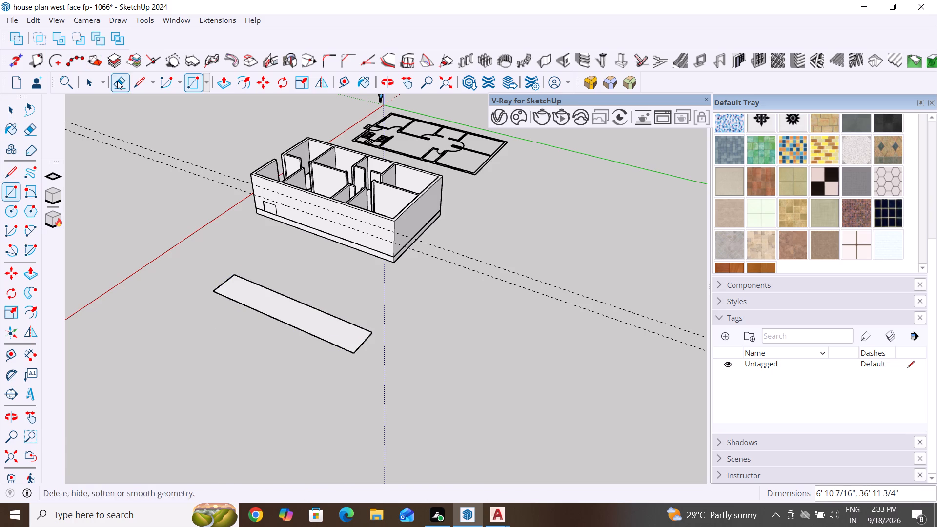
pyautogui.click(37, 276)
pyautogui.click(299, 312)
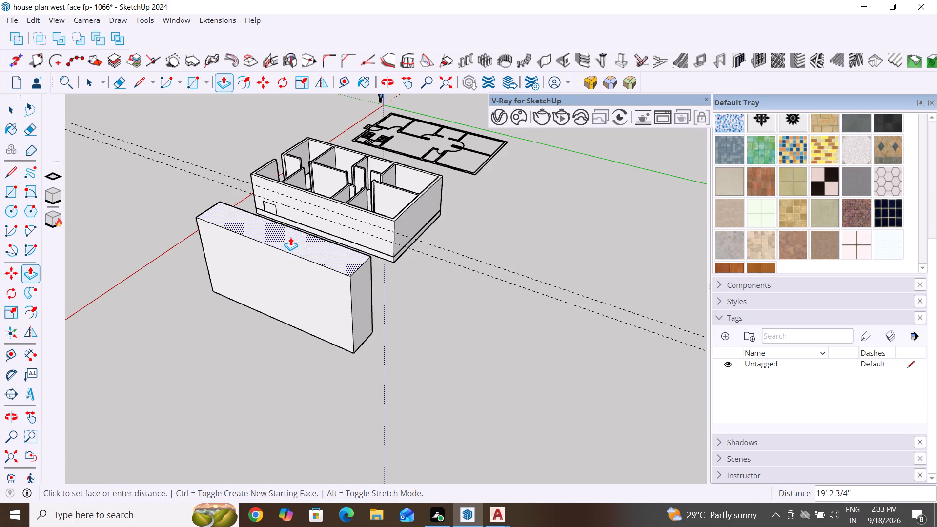
pyautogui.click(301, 246)
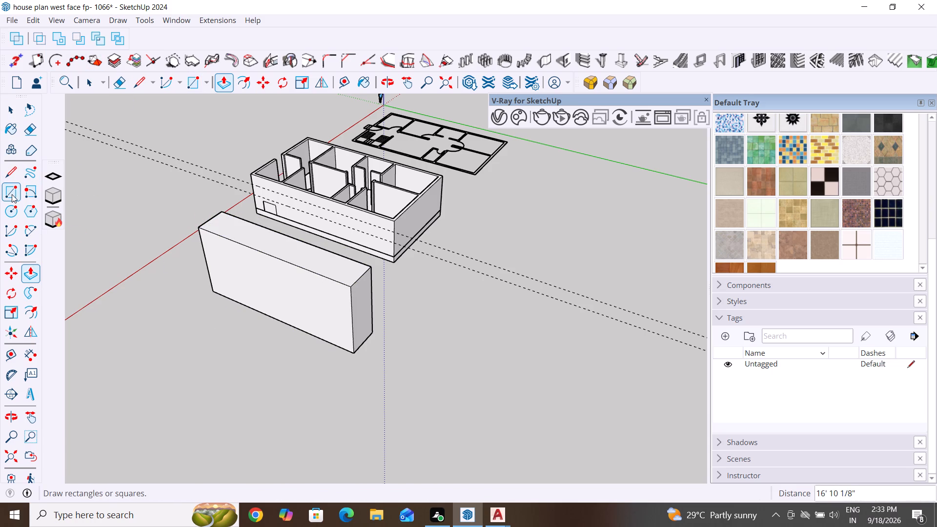
# Build a block in front of the test wall from a vertical square about 9' 8" per side, pulled out about 18' 6".
pyautogui.click(12, 194)
pyautogui.click(178, 334)
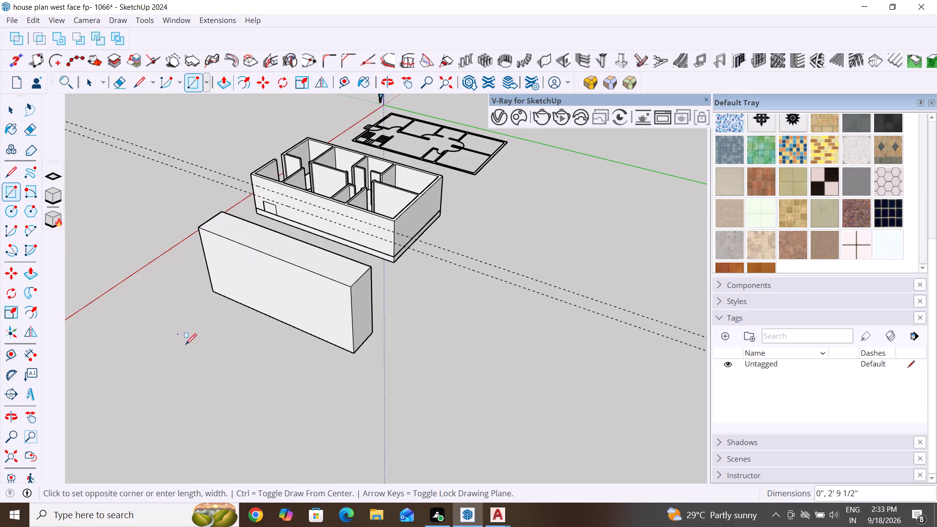
pyautogui.click(197, 344)
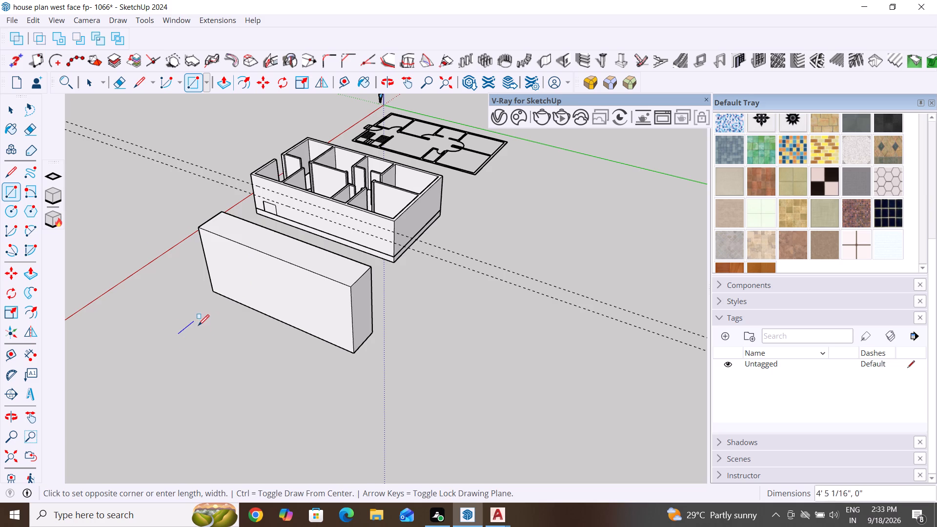
pyautogui.press('Up')
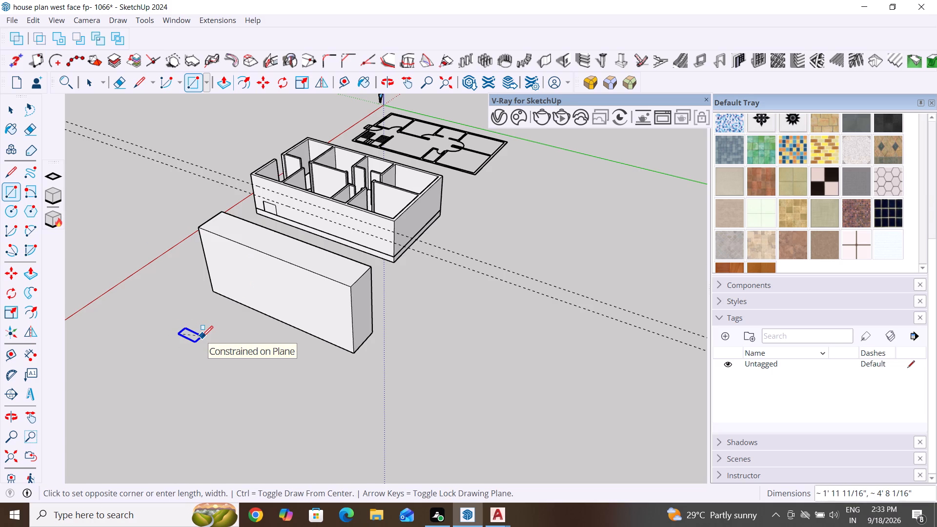
pyautogui.press('Down')
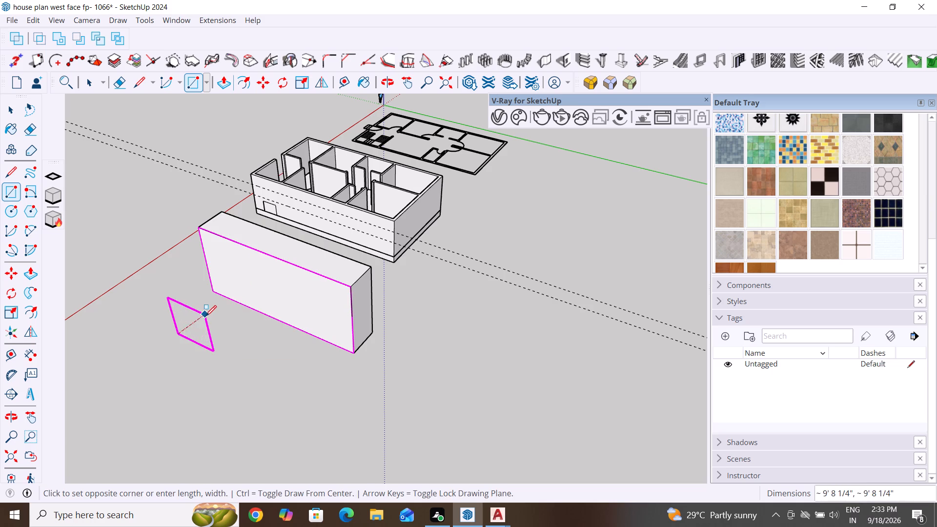
pyautogui.click(205, 316)
pyautogui.click(16, 108)
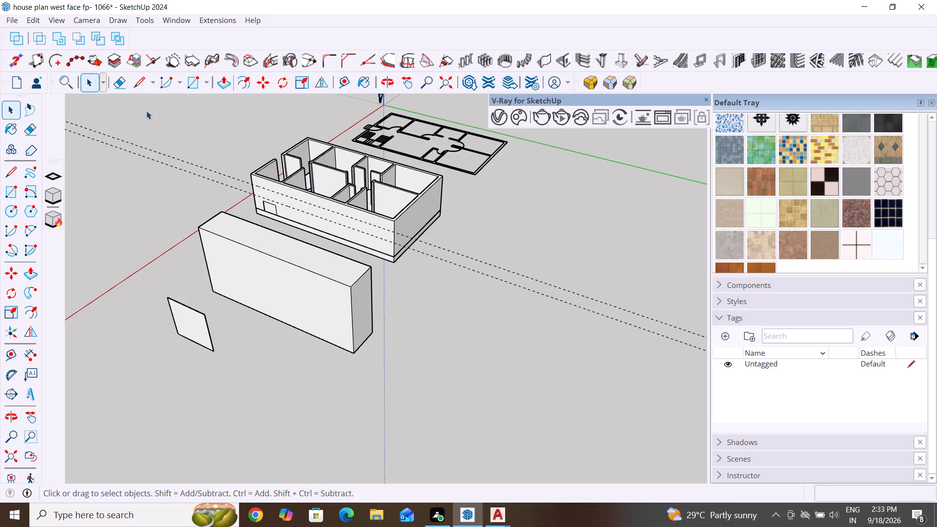
pyautogui.click(28, 269)
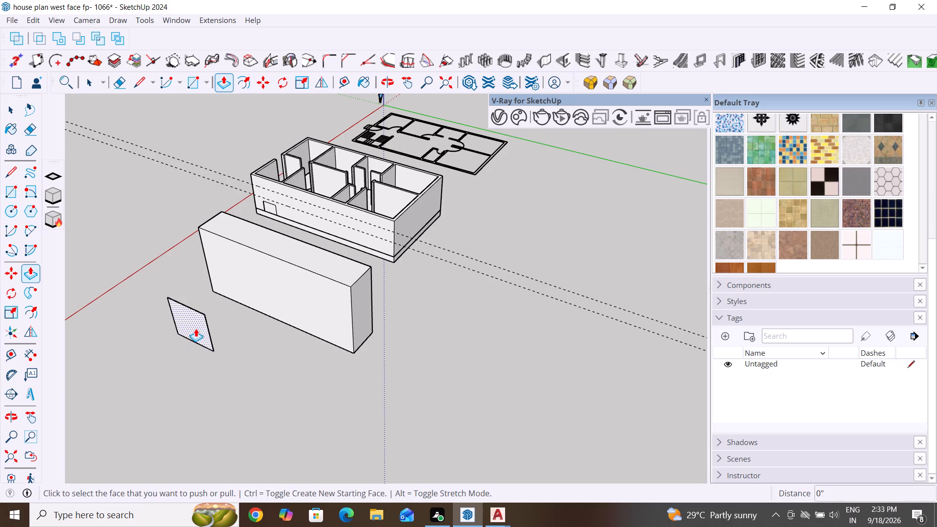
pyautogui.click(196, 328)
pyautogui.click(134, 406)
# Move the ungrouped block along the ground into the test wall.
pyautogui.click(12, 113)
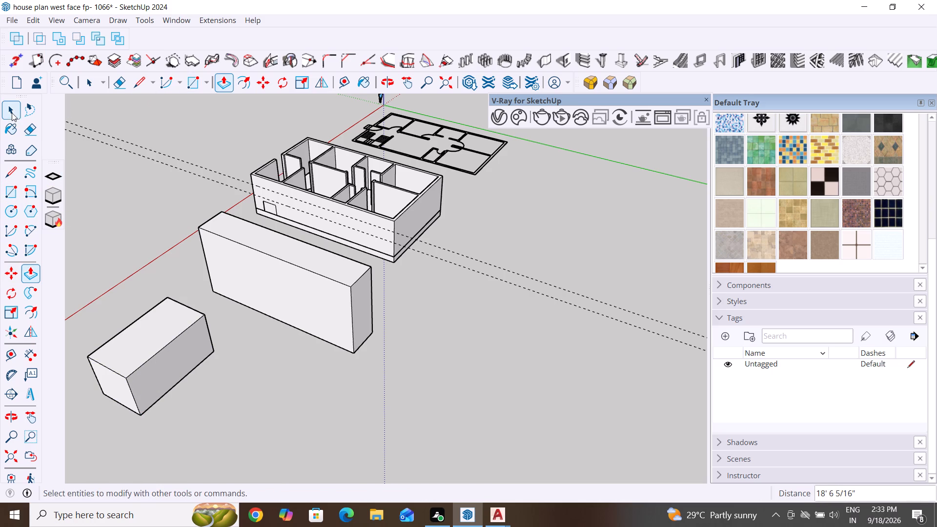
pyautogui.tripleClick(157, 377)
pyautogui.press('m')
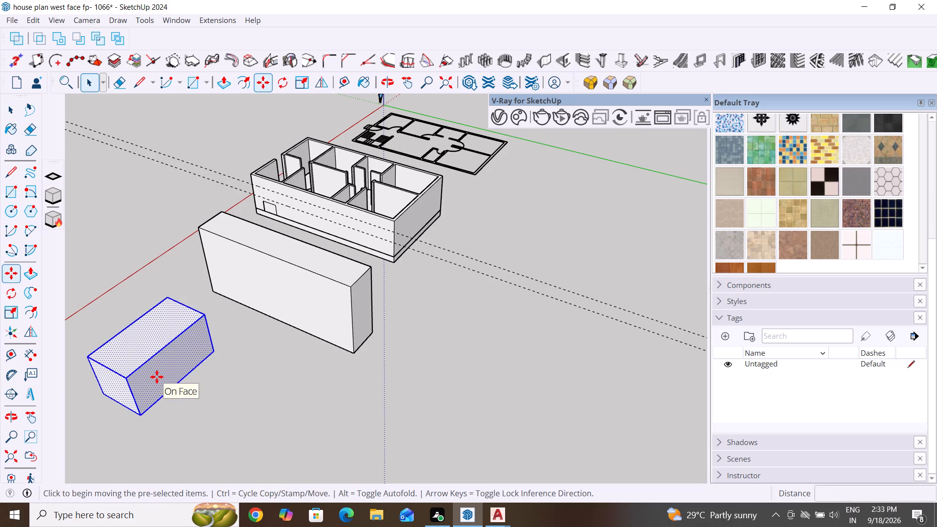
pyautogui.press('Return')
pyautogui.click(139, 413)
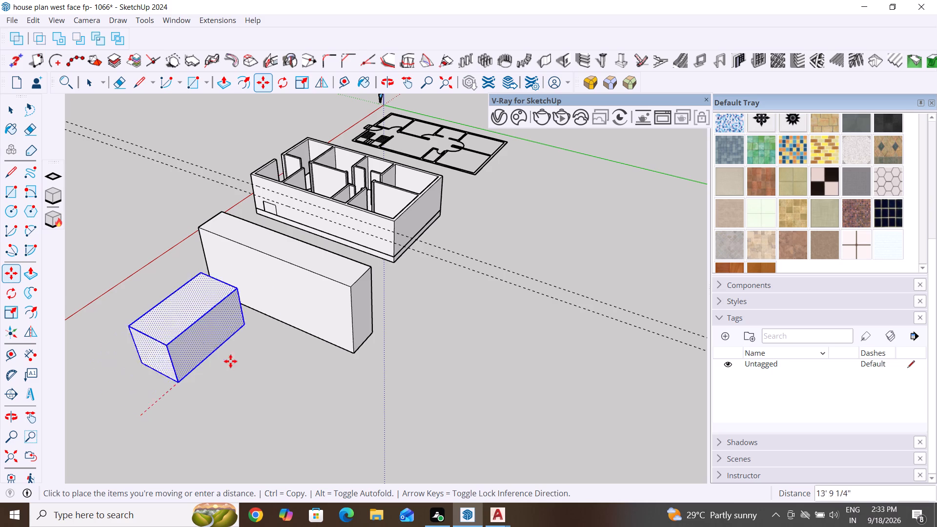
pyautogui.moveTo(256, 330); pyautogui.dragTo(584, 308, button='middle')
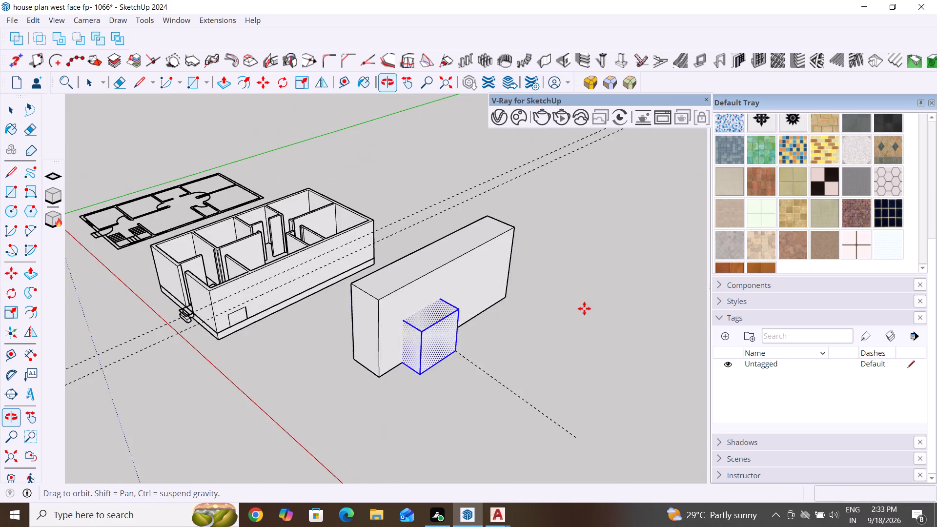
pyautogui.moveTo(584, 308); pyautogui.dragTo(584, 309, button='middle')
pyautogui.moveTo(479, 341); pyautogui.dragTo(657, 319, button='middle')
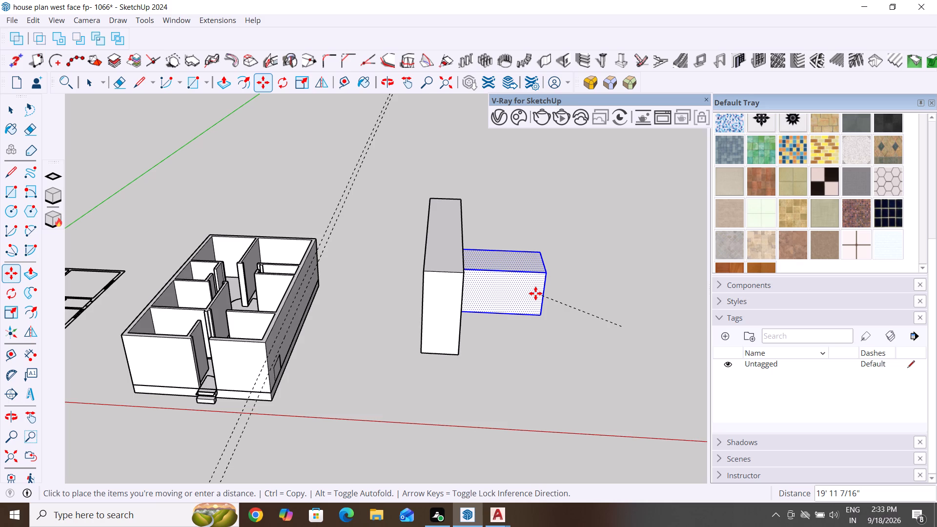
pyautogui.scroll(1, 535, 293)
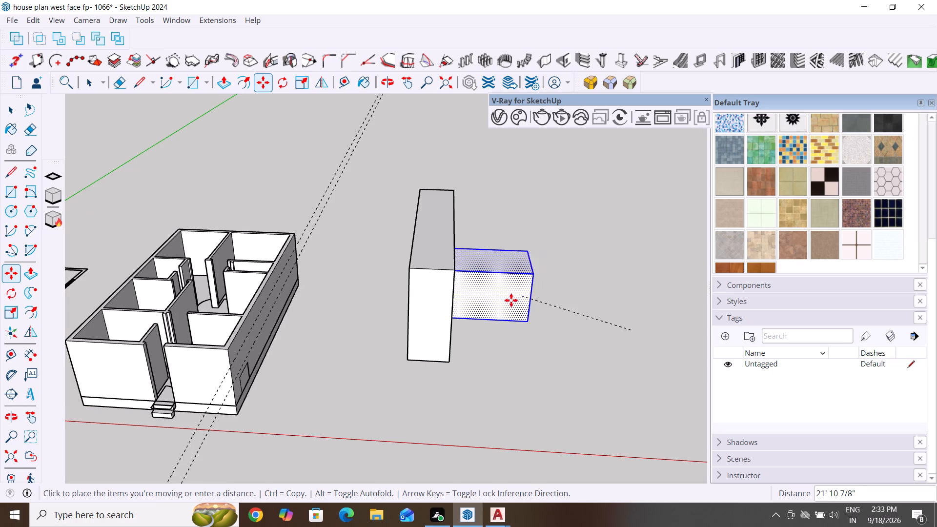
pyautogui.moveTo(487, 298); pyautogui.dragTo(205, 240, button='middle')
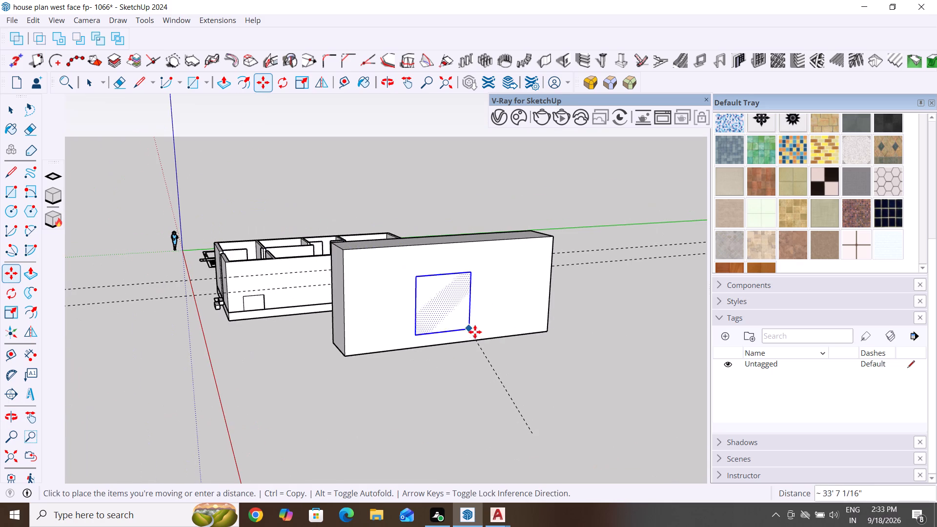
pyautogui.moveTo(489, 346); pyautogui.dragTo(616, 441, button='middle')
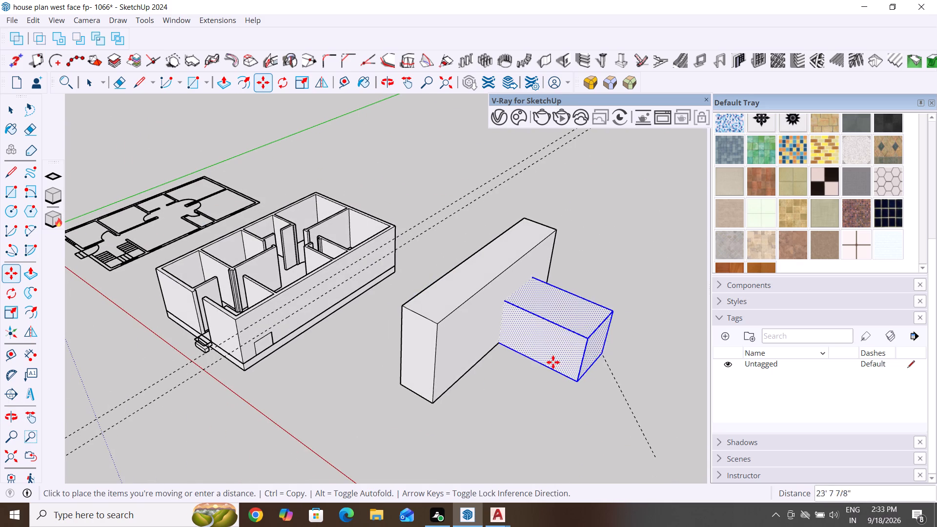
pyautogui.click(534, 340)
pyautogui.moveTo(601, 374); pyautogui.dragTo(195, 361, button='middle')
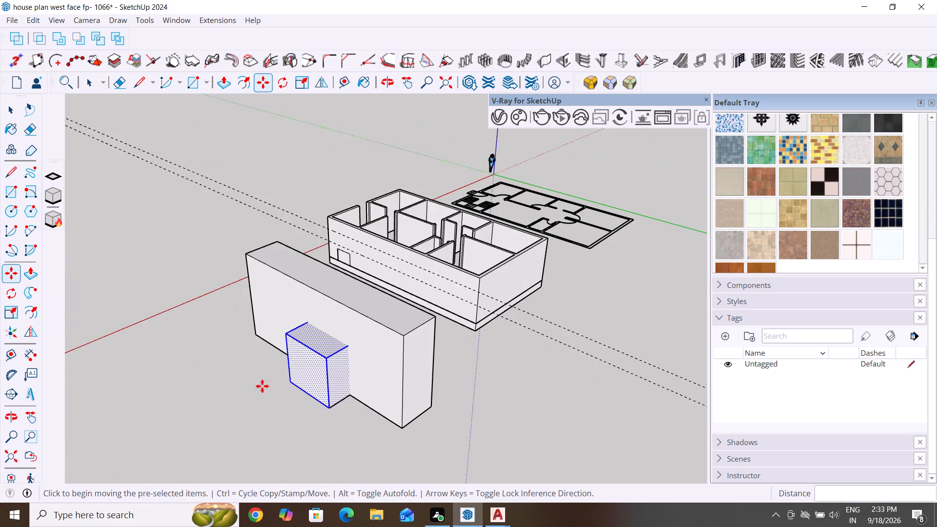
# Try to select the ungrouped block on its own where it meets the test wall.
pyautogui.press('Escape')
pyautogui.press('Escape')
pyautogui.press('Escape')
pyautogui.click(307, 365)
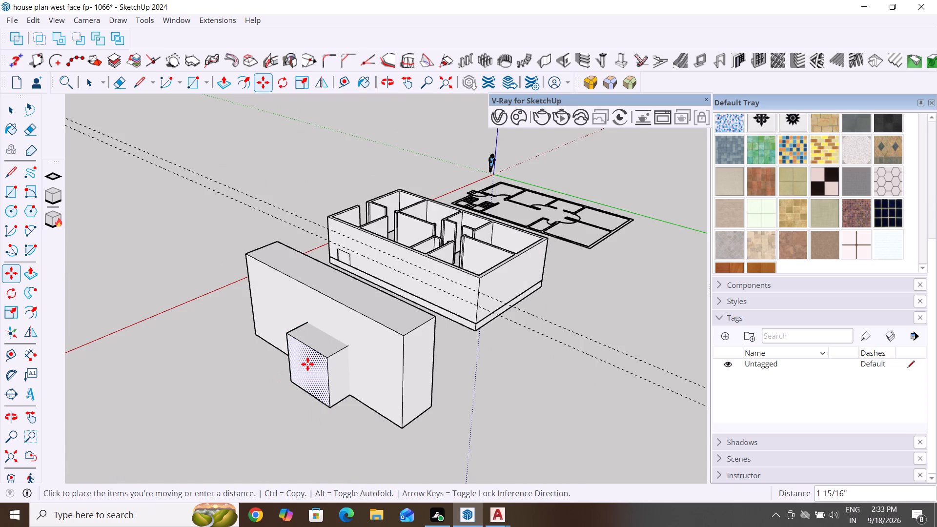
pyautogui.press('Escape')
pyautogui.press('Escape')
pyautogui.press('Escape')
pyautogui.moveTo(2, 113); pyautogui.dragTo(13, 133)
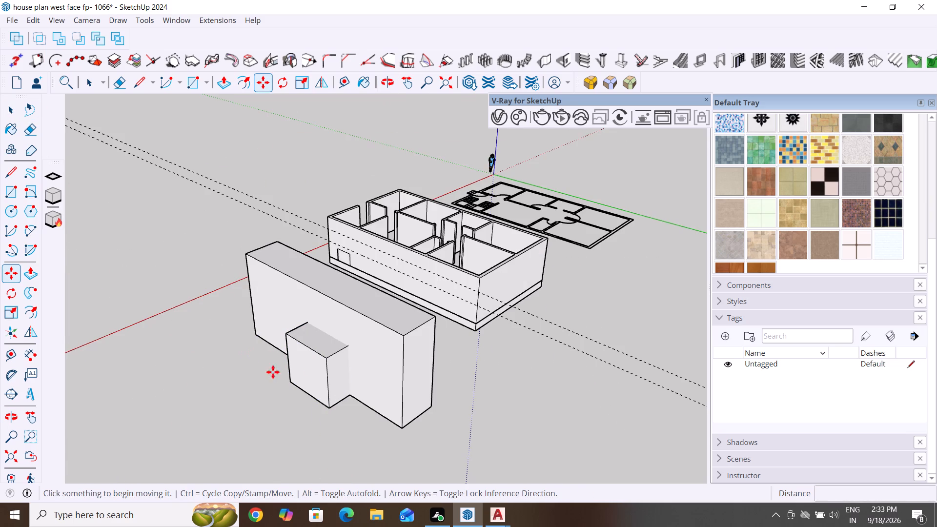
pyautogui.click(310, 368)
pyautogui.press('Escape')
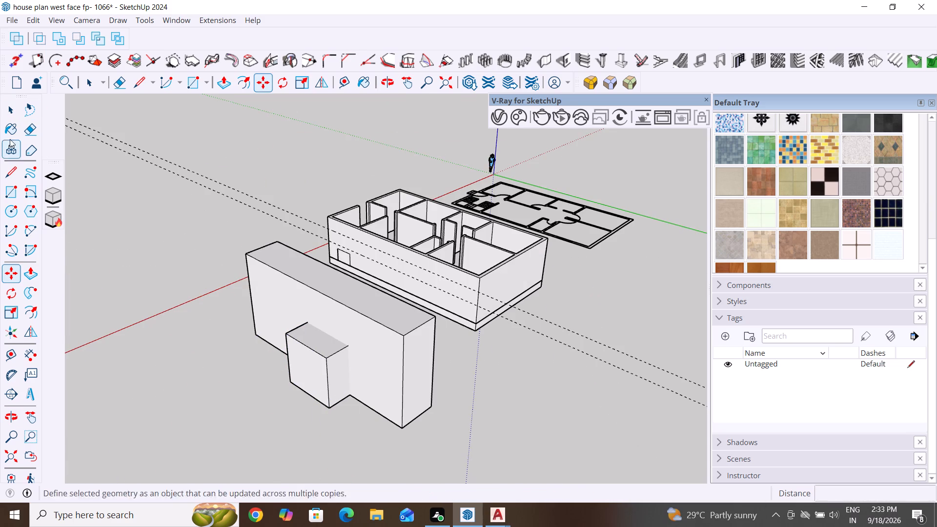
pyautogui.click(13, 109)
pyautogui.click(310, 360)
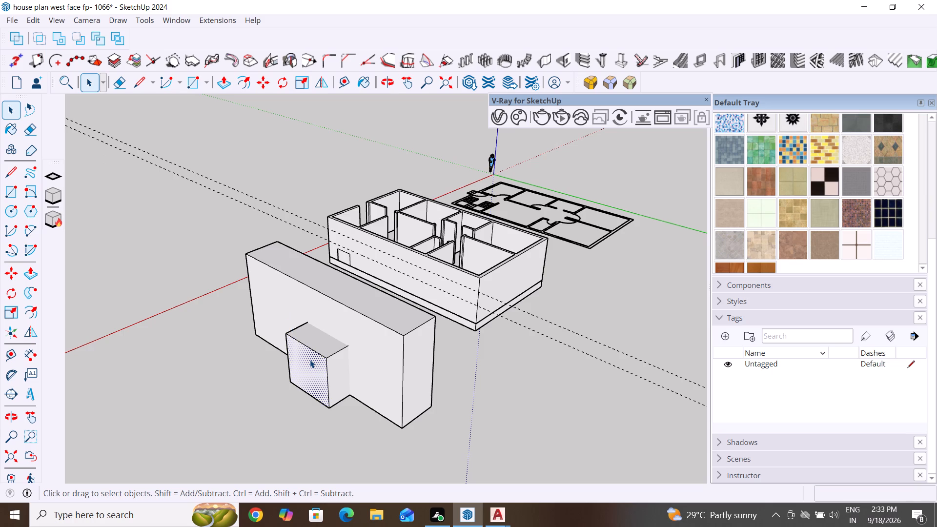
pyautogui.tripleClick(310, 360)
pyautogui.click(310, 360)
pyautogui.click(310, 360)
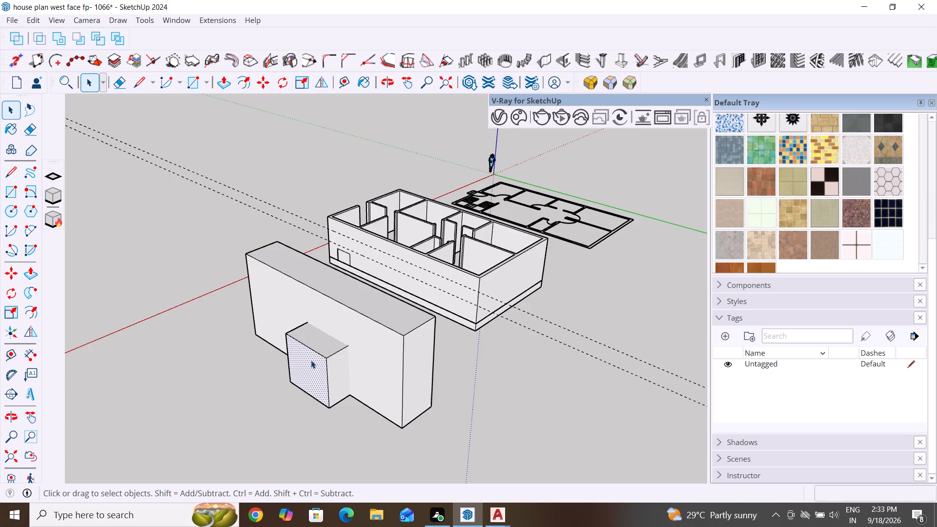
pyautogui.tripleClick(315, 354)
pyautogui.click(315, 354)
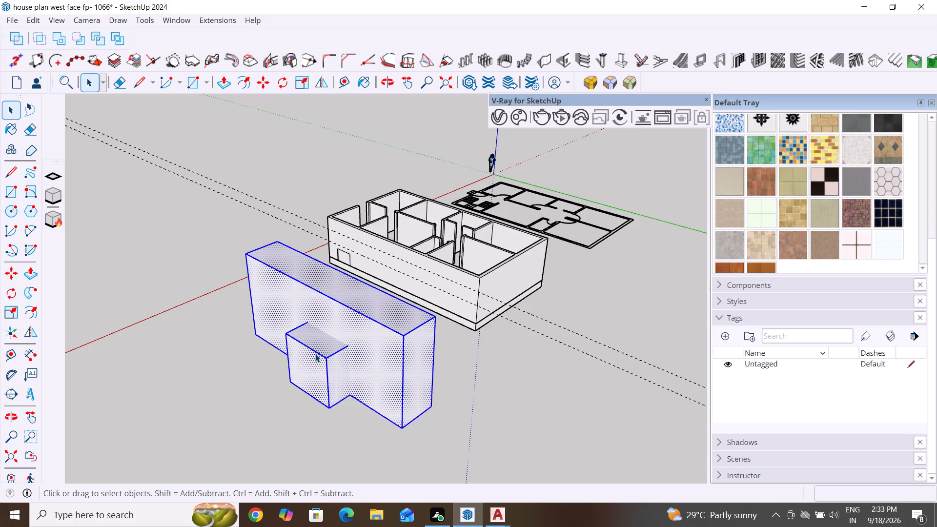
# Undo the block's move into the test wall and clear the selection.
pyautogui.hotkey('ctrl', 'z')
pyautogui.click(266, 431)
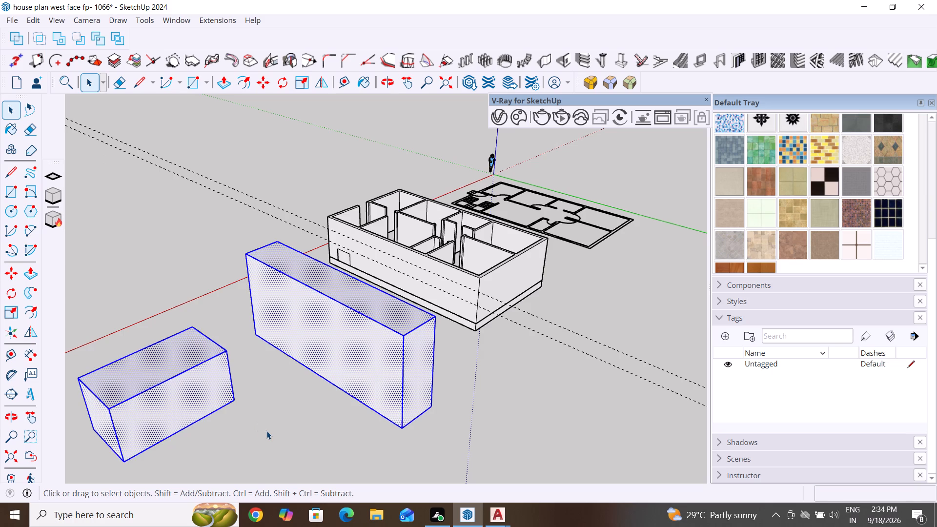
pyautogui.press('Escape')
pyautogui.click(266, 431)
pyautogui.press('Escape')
# Make a group from all the geometry of the block in front of the test wall.
pyautogui.tripleClick(193, 394)
pyautogui.click(193, 394)
pyautogui.rightClick(193, 394)
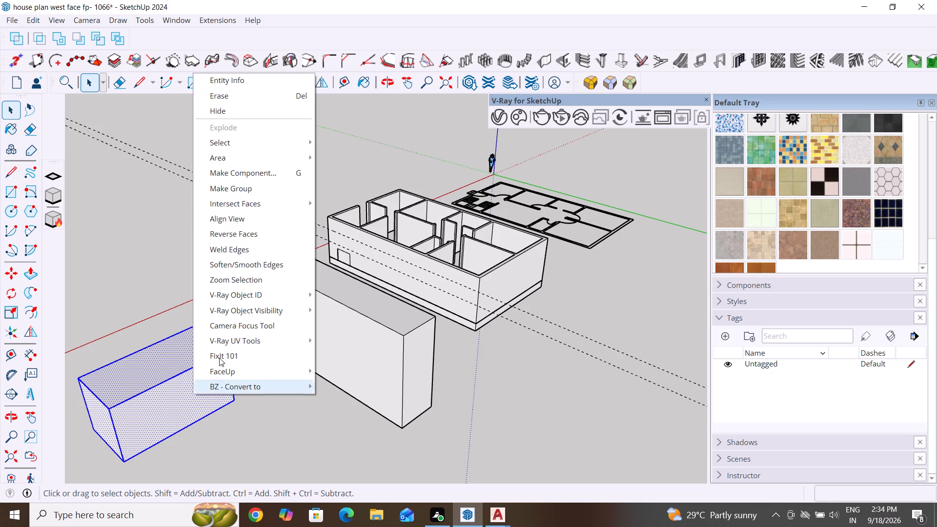
pyautogui.click(255, 188)
# Move the block group about 33' 8" into the test wall and 7' 1 1/4" back, so it protrudes on both sides.
pyautogui.click(196, 390)
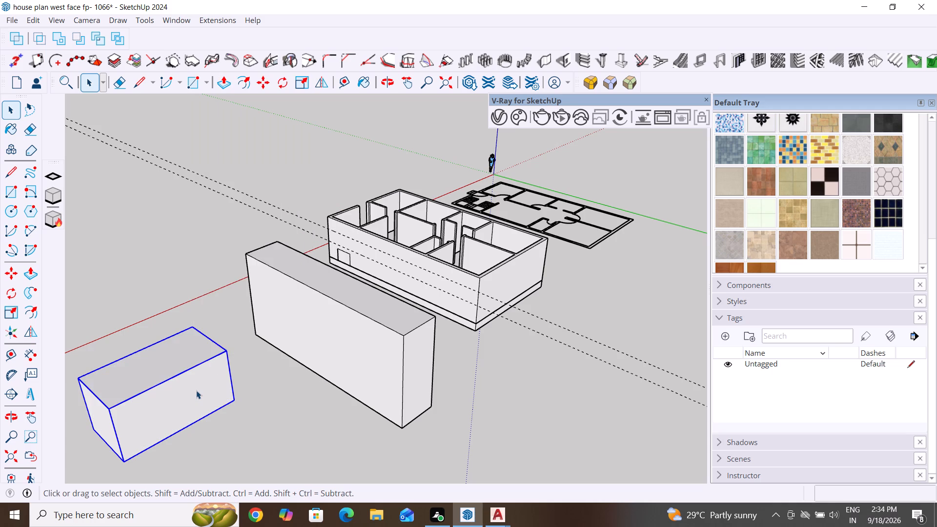
pyautogui.press('m')
pyautogui.press('Return')
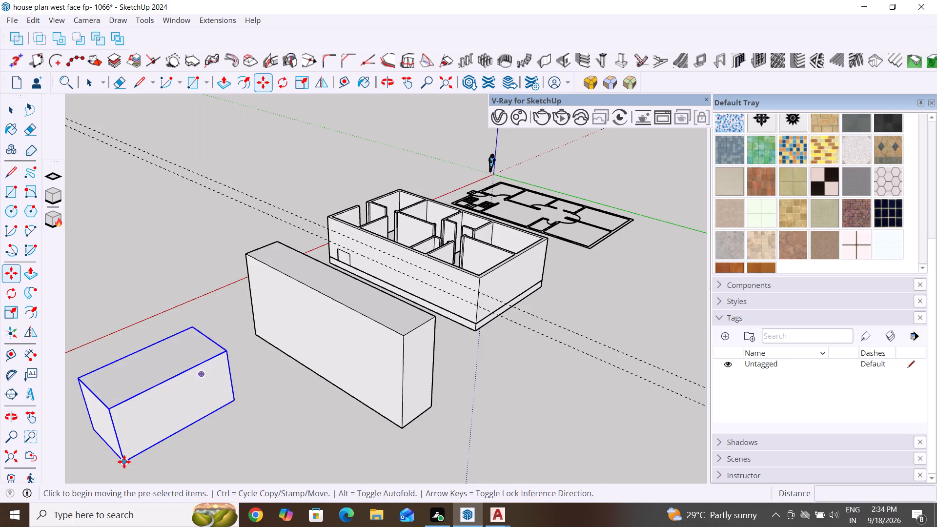
pyautogui.click(124, 462)
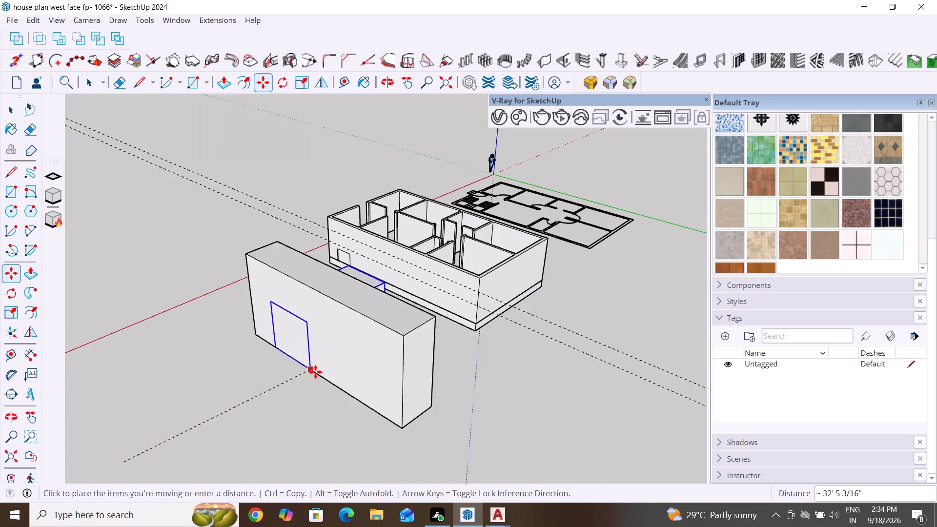
pyautogui.moveTo(316, 372); pyautogui.dragTo(463, 203, button='middle')
pyautogui.click(452, 225)
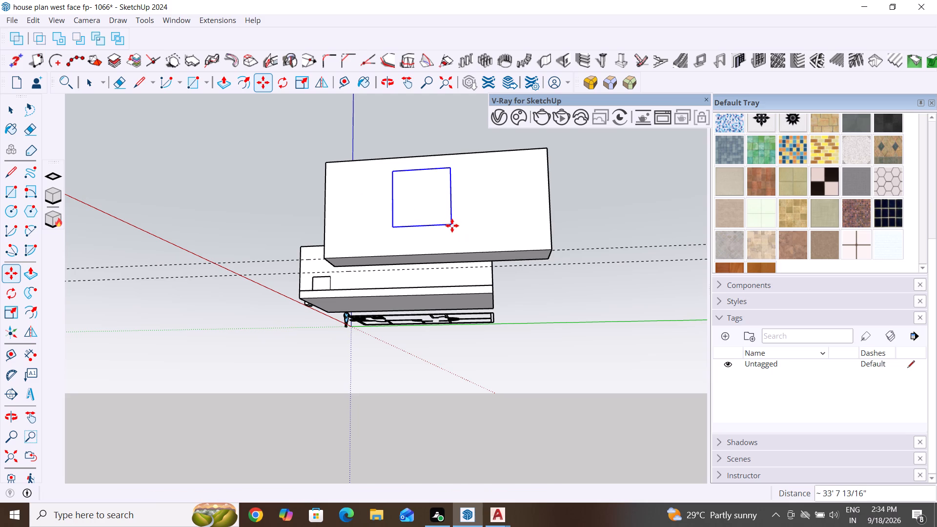
pyautogui.moveTo(396, 322); pyautogui.dragTo(7, 505, button='middle')
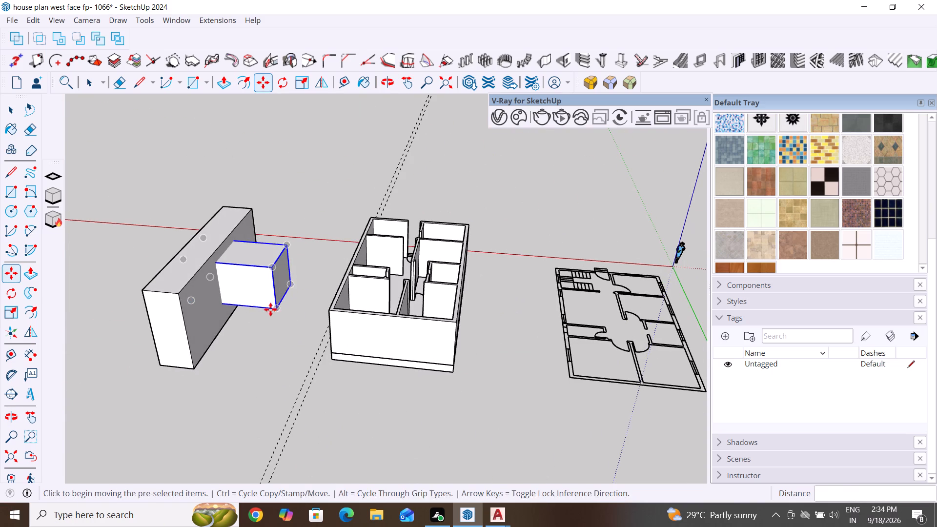
pyautogui.click(273, 304)
pyautogui.click(244, 300)
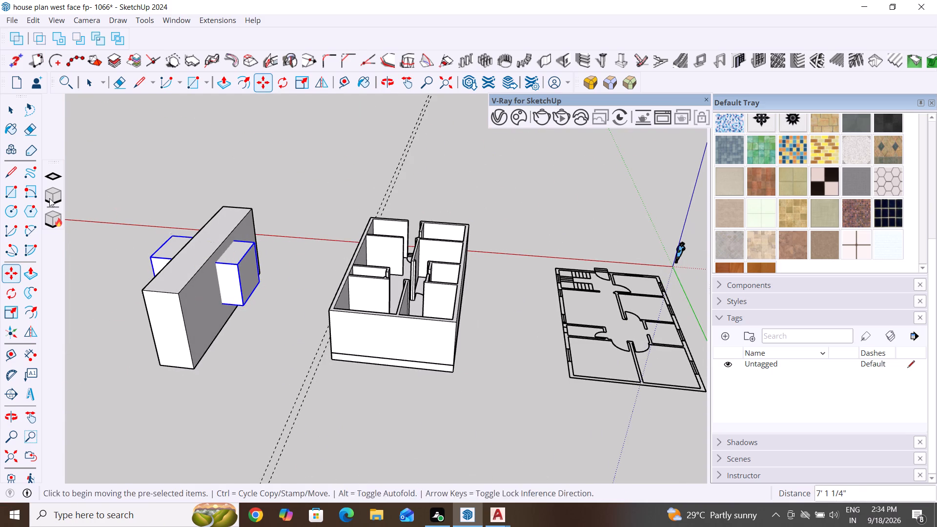
# Clear the selection and examine how the block group passes through the test wall.
pyautogui.click(17, 113)
pyautogui.doubleClick(224, 170)
pyautogui.scroll(1, 193, 326)
pyautogui.moveTo(206, 340); pyautogui.dragTo(607, 332, button='middle')
pyautogui.scroll(-5, 403, 335)
pyautogui.moveTo(335, 380); pyautogui.dragTo(556, 353, button='middle')
pyautogui.scroll(4, 538, 315)
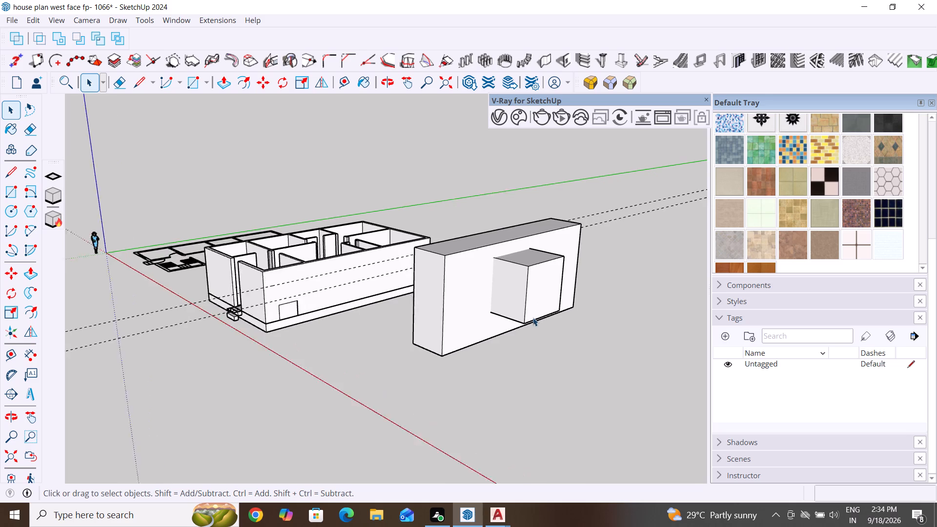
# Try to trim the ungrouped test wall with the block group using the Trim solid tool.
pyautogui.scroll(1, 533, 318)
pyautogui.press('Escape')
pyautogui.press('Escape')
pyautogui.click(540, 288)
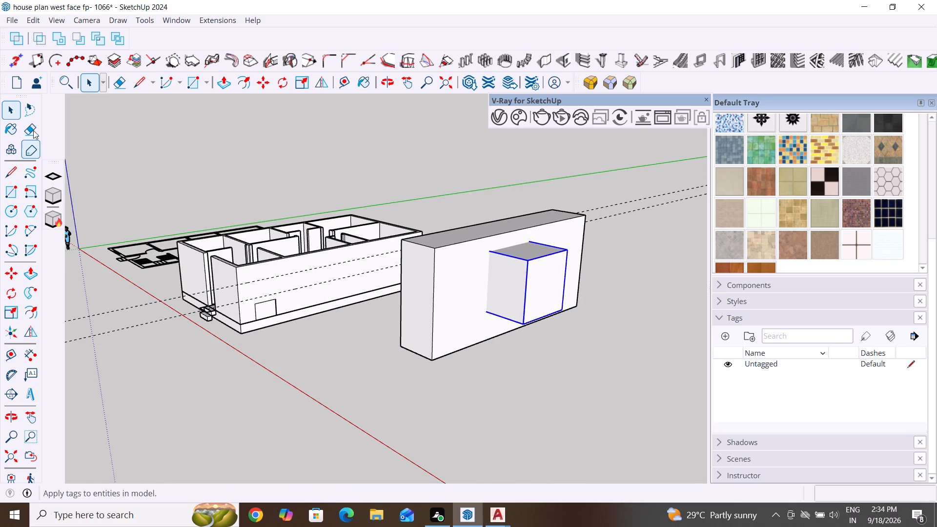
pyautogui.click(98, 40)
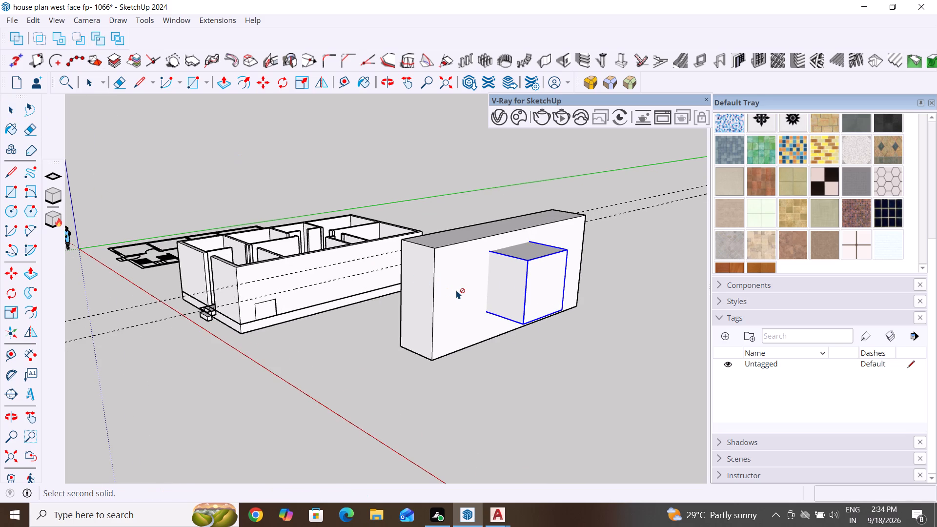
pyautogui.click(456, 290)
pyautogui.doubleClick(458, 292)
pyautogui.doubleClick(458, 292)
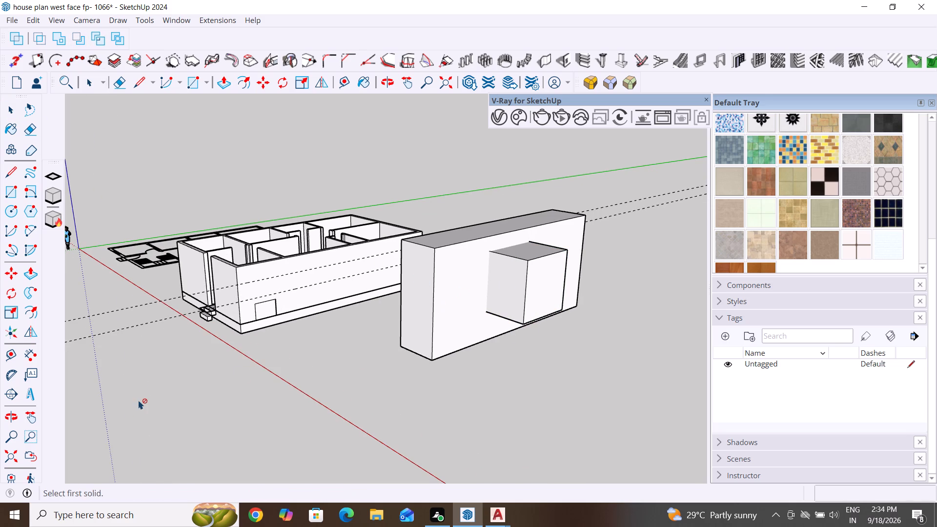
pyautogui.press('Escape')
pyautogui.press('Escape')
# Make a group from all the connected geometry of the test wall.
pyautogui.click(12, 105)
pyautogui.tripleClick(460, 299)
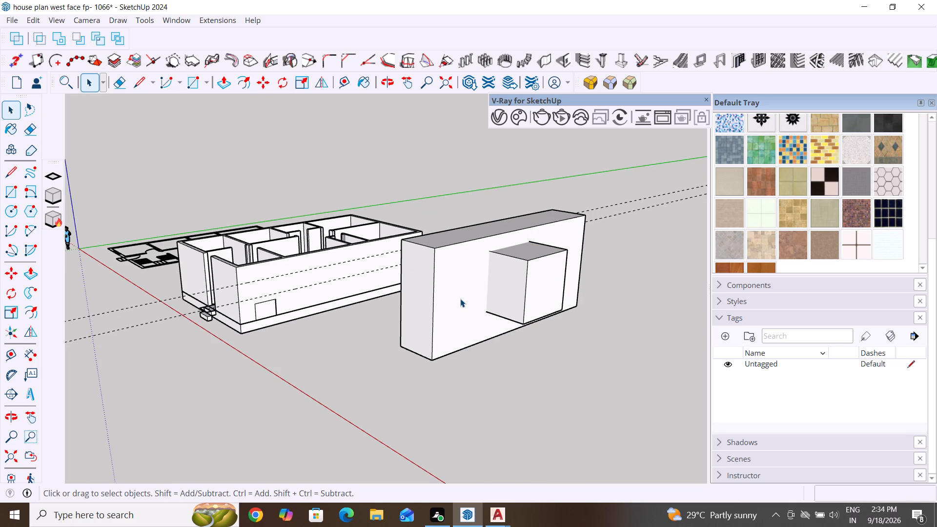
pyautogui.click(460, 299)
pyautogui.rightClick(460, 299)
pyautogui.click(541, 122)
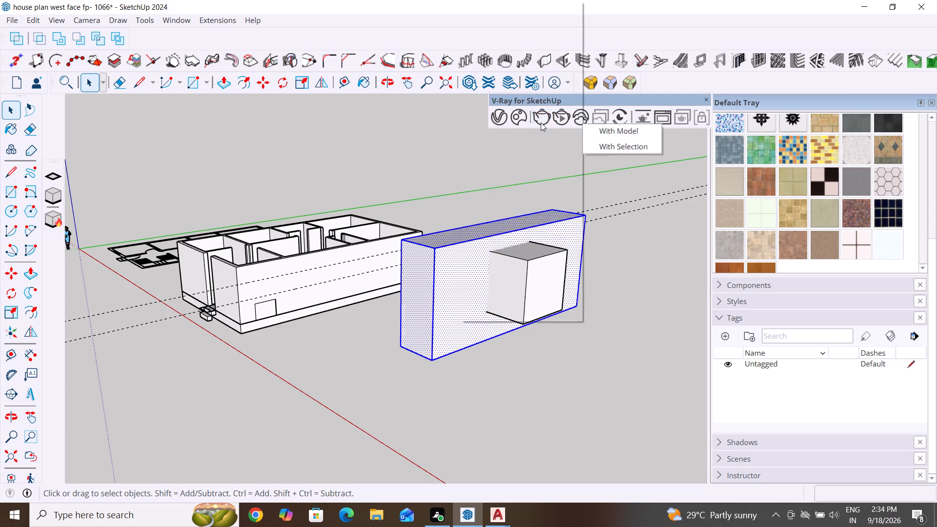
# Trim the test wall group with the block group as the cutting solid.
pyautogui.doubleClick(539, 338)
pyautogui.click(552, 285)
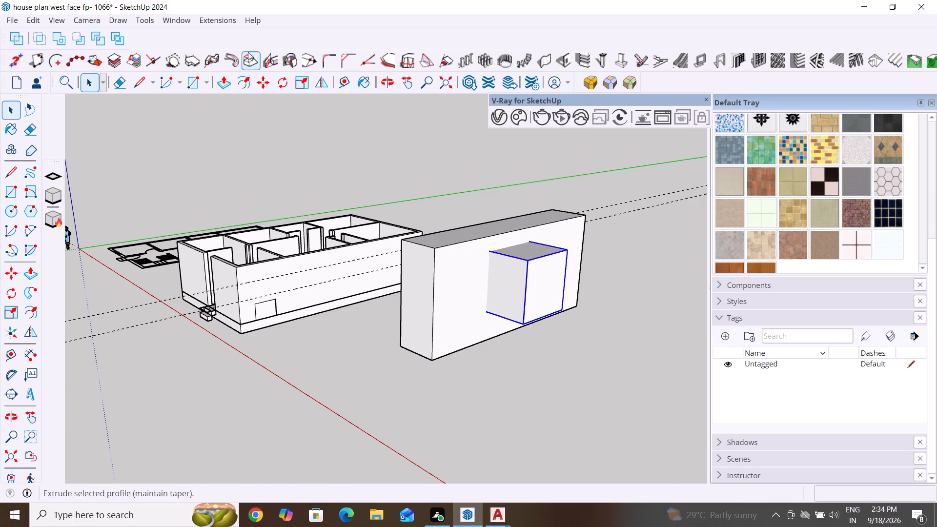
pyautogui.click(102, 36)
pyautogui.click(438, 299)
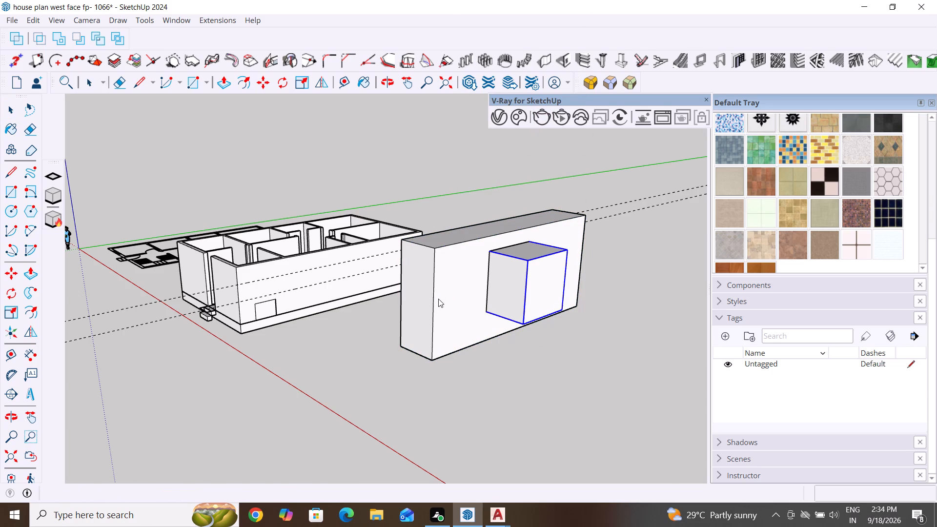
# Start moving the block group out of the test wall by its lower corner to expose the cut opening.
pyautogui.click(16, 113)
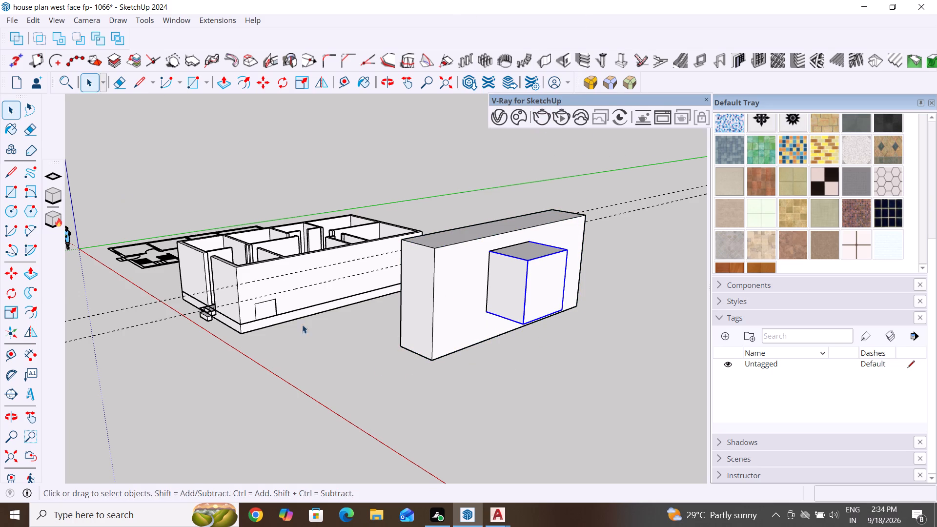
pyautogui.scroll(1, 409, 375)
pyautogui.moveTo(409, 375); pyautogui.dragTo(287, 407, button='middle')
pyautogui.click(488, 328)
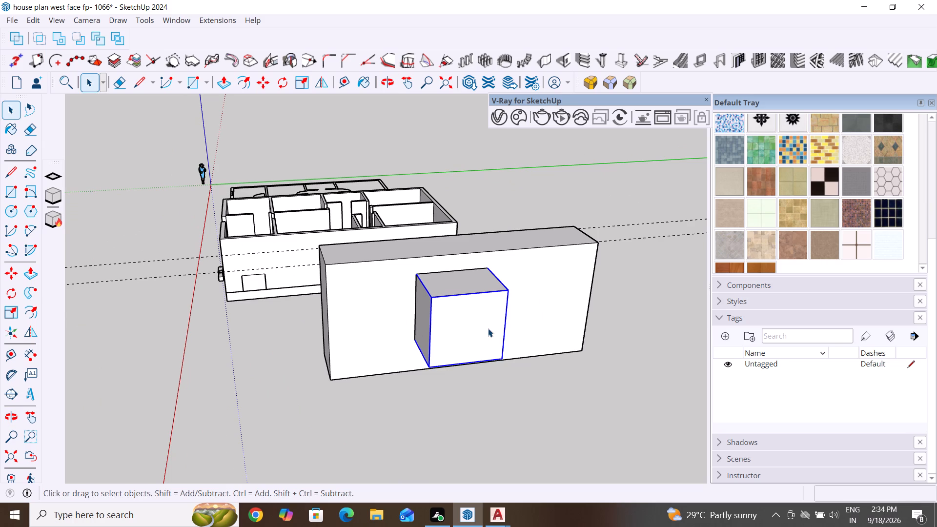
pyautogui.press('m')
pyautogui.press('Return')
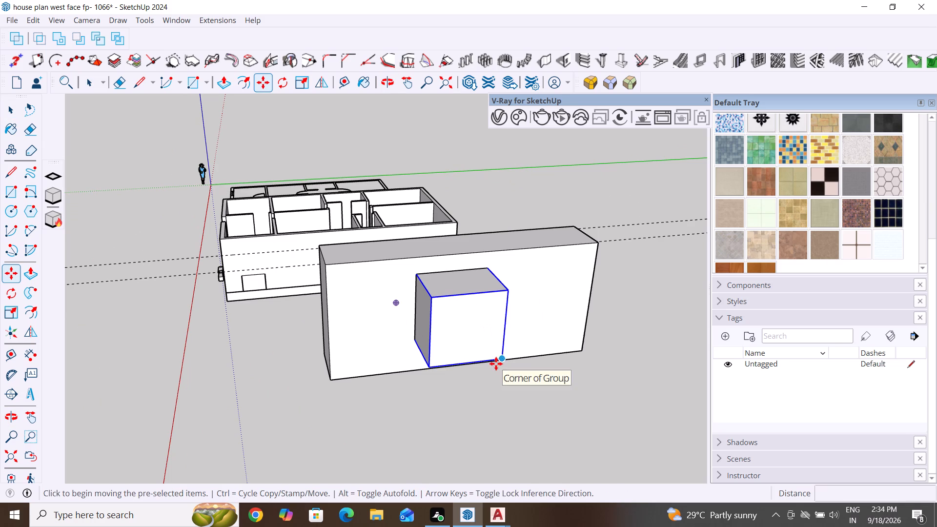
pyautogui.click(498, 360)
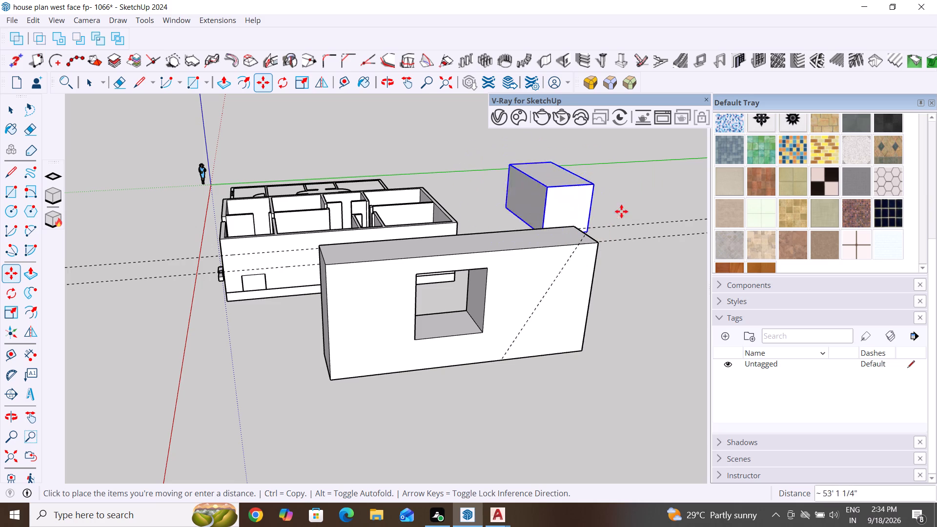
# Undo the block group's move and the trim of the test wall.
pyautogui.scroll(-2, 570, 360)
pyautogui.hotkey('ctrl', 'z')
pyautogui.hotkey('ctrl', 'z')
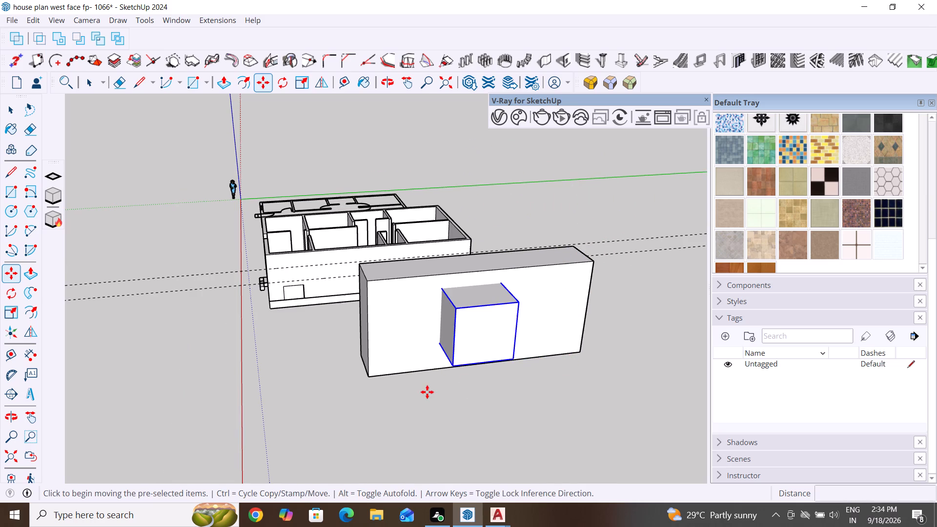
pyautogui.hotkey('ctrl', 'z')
# Delete the test wall and the block group standing beside the house.
pyautogui.moveTo(329, 389); pyautogui.dragTo(522, 455, button='middle')
pyautogui.scroll(-5, 403, 384)
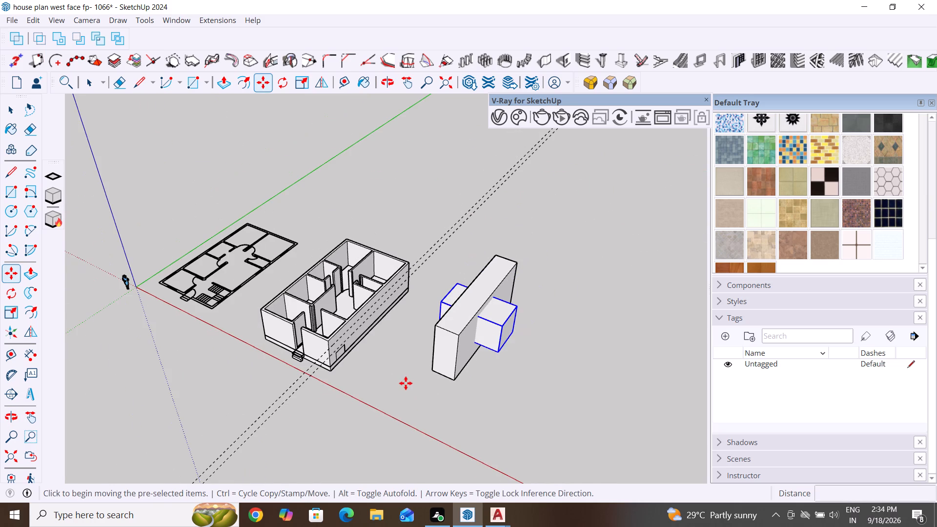
pyautogui.scroll(-4, 406, 383)
pyautogui.moveTo(387, 408); pyautogui.dragTo(494, 391, button='middle')
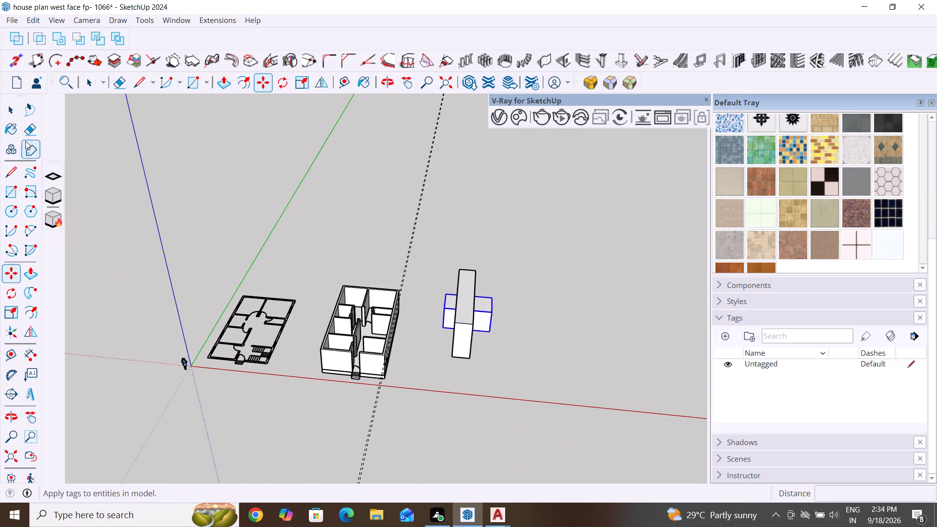
pyautogui.click(12, 110)
pyautogui.moveTo(547, 209); pyautogui.dragTo(427, 363)
pyautogui.press('Delete')
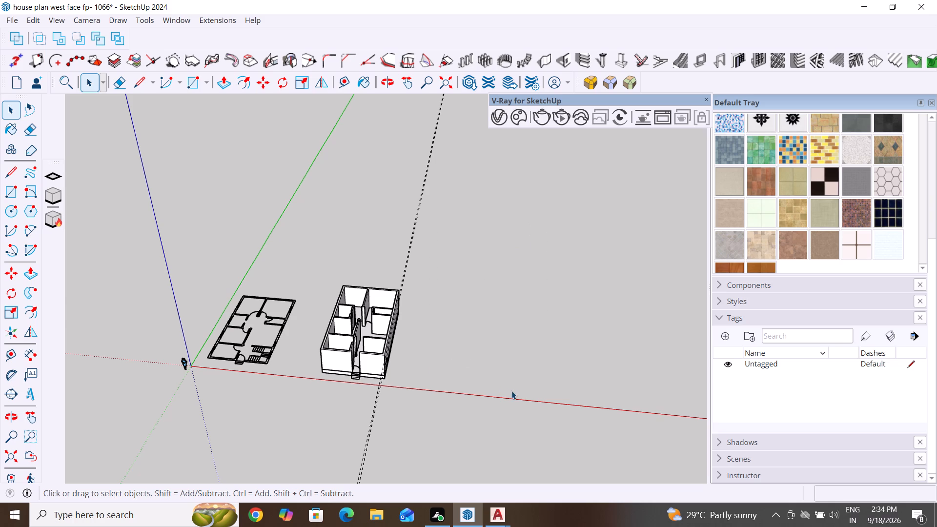
# Examine the small window rectangle on the outer and inner faces of the house's long wall, near the staircase.
pyautogui.moveTo(511, 391); pyautogui.dragTo(382, 399, button='middle')
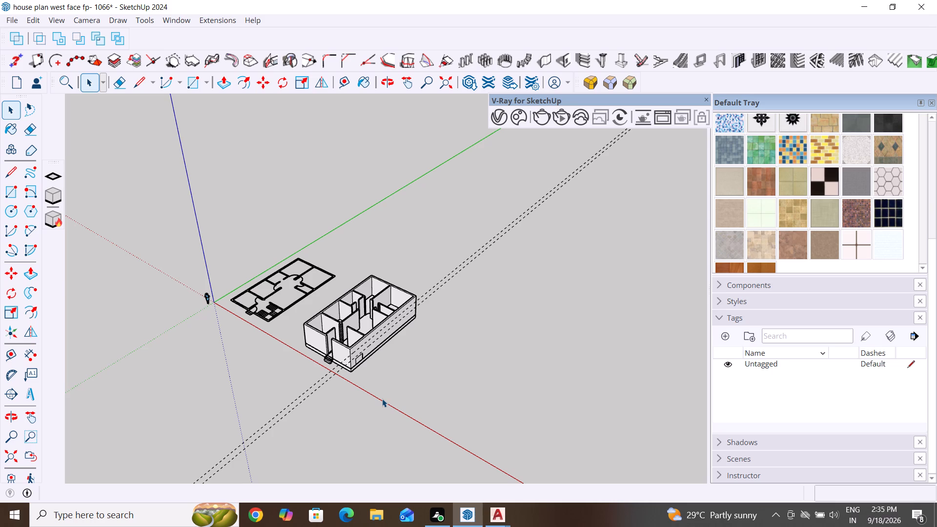
pyautogui.moveTo(381, 358); pyautogui.dragTo(299, 363, button='middle')
pyautogui.scroll(3, 297, 323)
pyautogui.scroll(1, 330, 365)
pyautogui.moveTo(330, 365); pyautogui.dragTo(284, 321, button='middle')
pyautogui.scroll(4, 330, 307)
pyautogui.moveTo(361, 379); pyautogui.dragTo(367, 342, button='middle')
pyautogui.scroll(1, 361, 379)
pyautogui.press('Escape')
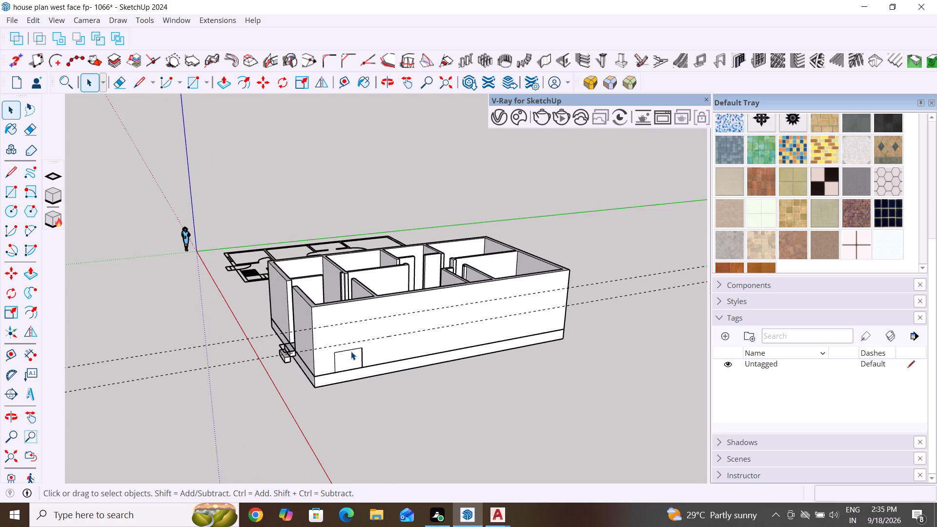
pyautogui.press('Escape')
pyautogui.scroll(3, 351, 351)
pyautogui.moveTo(326, 393); pyautogui.dragTo(423, 349, button='middle')
pyautogui.scroll(4, 427, 329)
pyautogui.tripleClick(422, 328)
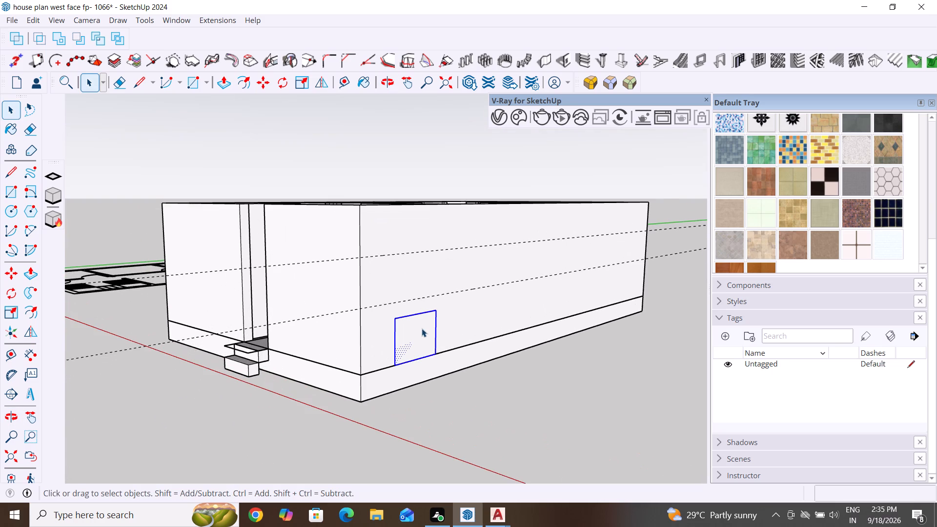
pyautogui.click(422, 328)
pyautogui.scroll(-3, 333, 379)
pyautogui.scroll(-2, 282, 392)
pyautogui.moveTo(283, 423); pyautogui.dragTo(468, 513, button='middle')
pyautogui.moveTo(371, 383); pyautogui.dragTo(553, 526, button='middle')
pyautogui.scroll(3, 472, 328)
pyautogui.moveTo(578, 327); pyautogui.dragTo(575, 328, button='middle')
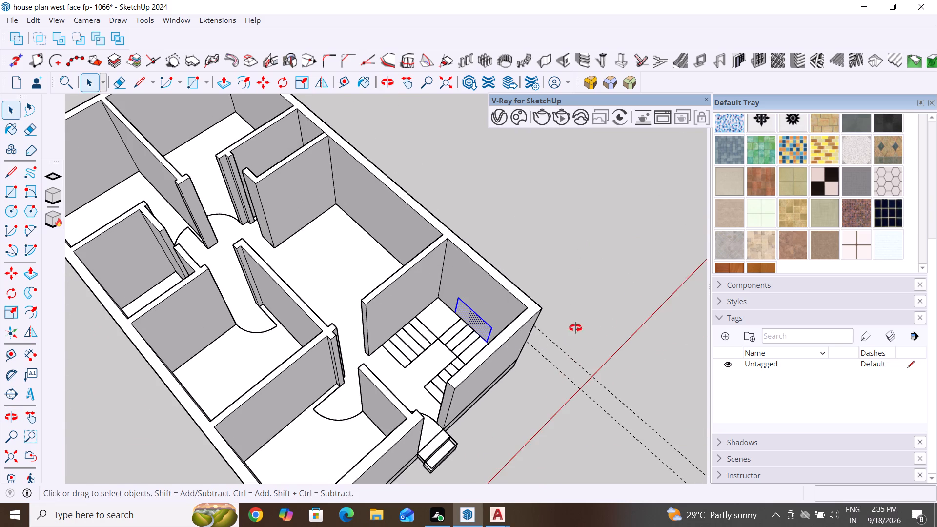
pyautogui.moveTo(575, 328); pyautogui.dragTo(105, 432, button='middle')
pyautogui.moveTo(143, 439); pyautogui.dragTo(203, 275, button='middle')
pyautogui.scroll(1, 145, 438)
pyautogui.scroll(4, 333, 335)
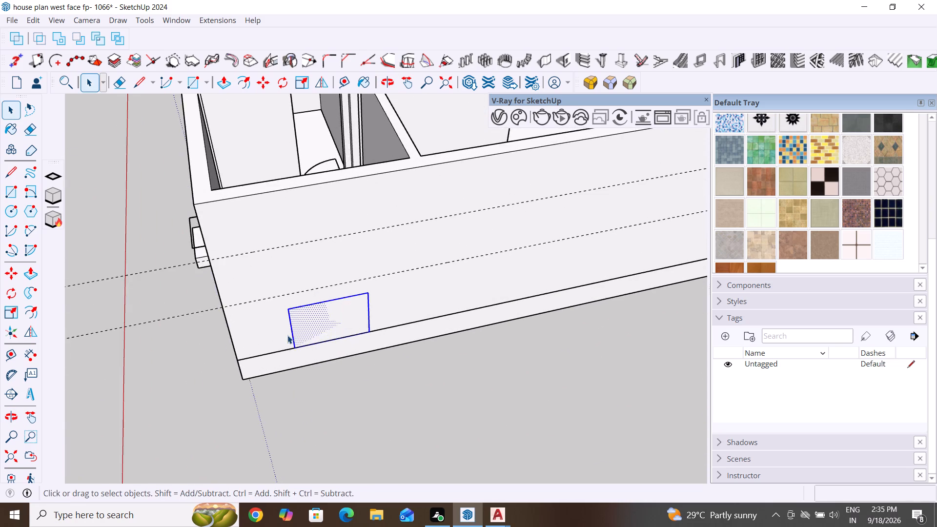
pyautogui.moveTo(287, 335); pyautogui.dragTo(392, 313, button='middle')
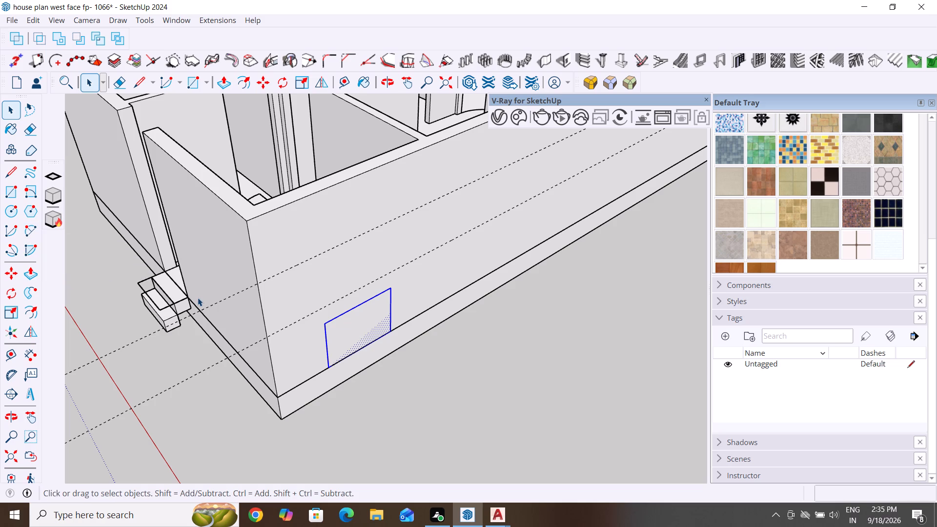
pyautogui.scroll(-3, 321, 337)
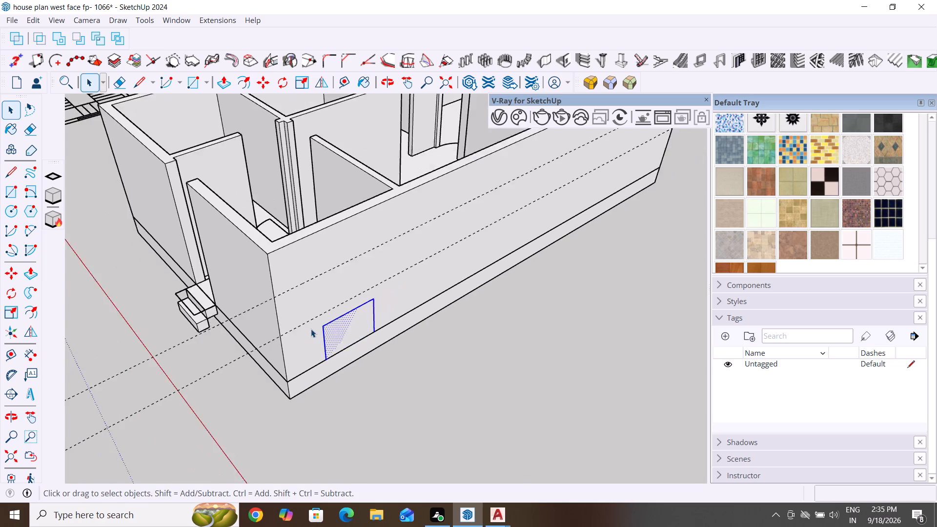
pyautogui.scroll(-1, 311, 329)
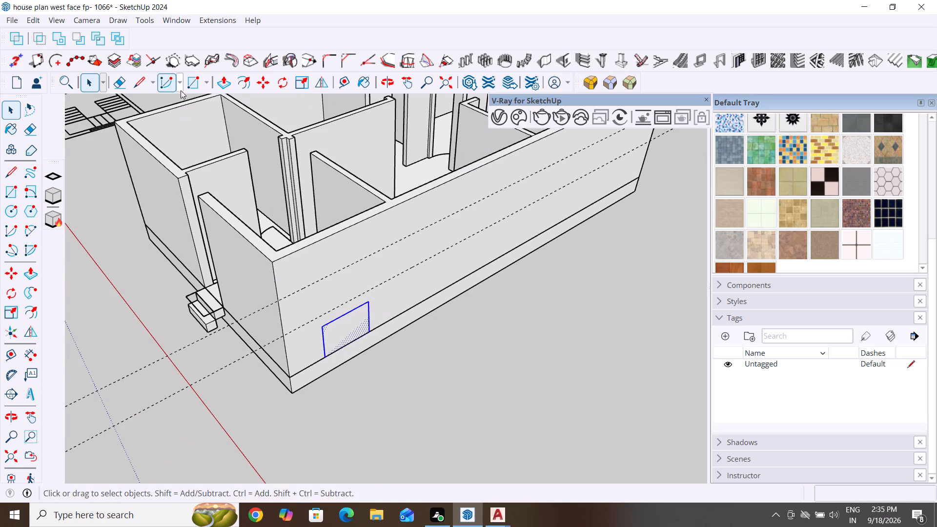
# Push/Pull the window rectangle outward 4' 6 11/16" from the outer face of the house wall.
pyautogui.click(227, 83)
pyautogui.click(342, 329)
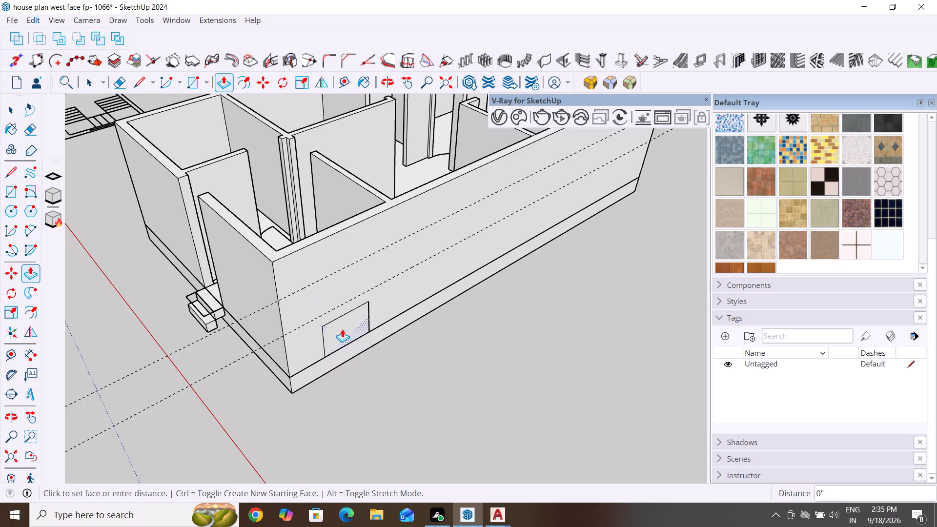
pyautogui.click(373, 377)
# Push/Pull the matching rectangle on the wall's inner face into the staircase room, forming a block projecting inside.
pyautogui.moveTo(197, 344); pyautogui.dragTo(652, 483, button='middle')
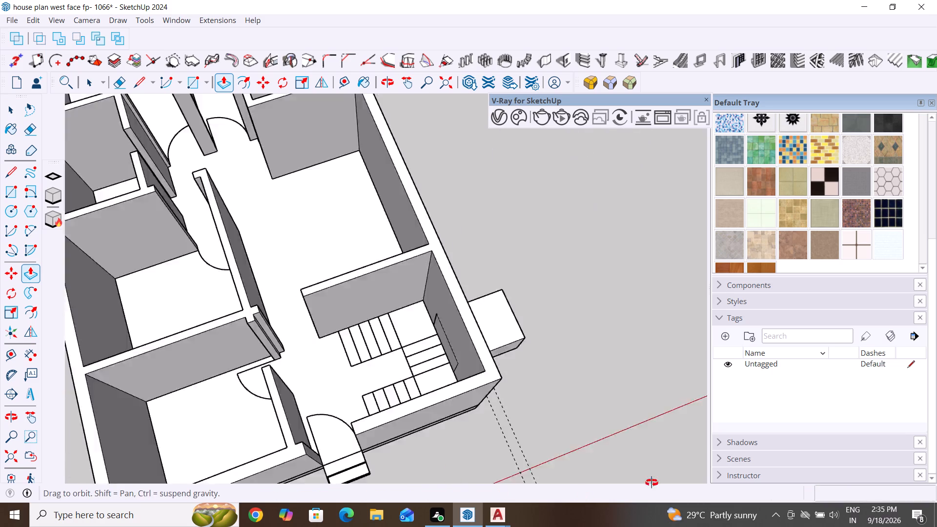
pyautogui.moveTo(652, 483); pyautogui.dragTo(711, 458, button='middle')
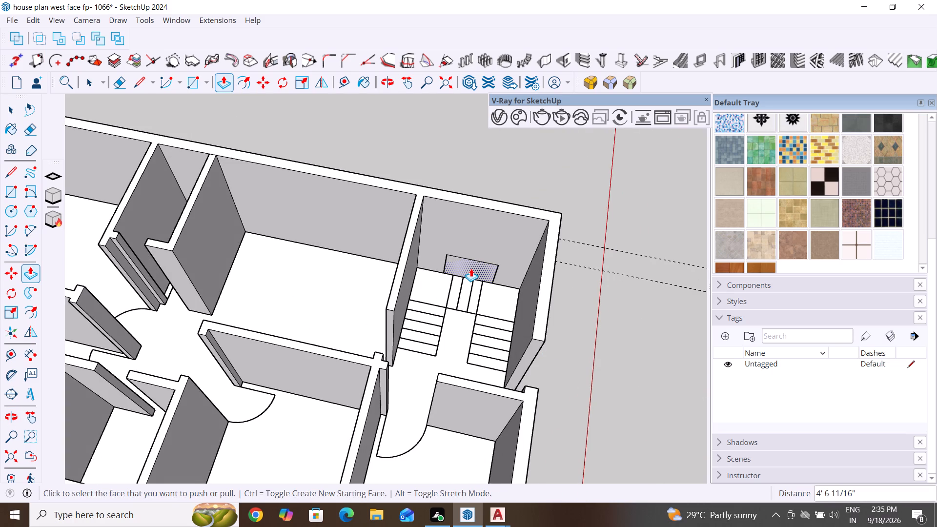
pyautogui.click(471, 268)
pyautogui.click(456, 304)
# Make a group from all the connected geometry of the block projecting from the house wall.
pyautogui.moveTo(635, 374); pyautogui.dragTo(466, 343, button='middle')
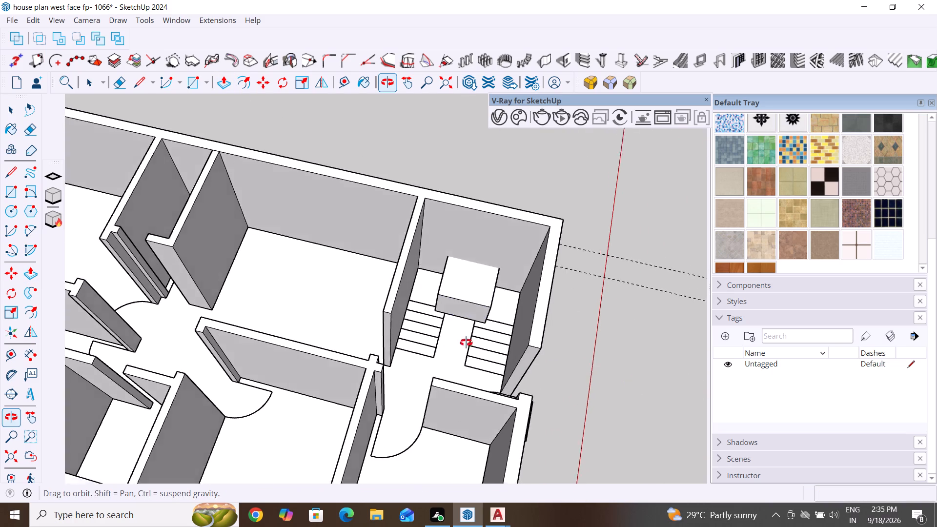
pyautogui.moveTo(466, 343); pyautogui.dragTo(9, 288, button='middle')
pyautogui.click(11, 111)
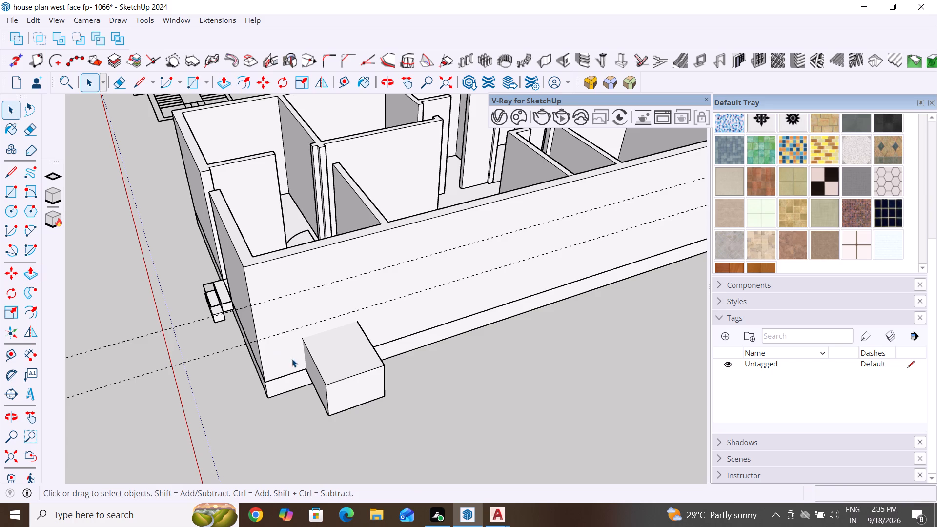
pyautogui.click(352, 364)
pyautogui.tripleClick(354, 361)
pyautogui.doubleClick(354, 360)
pyautogui.rightClick(354, 360)
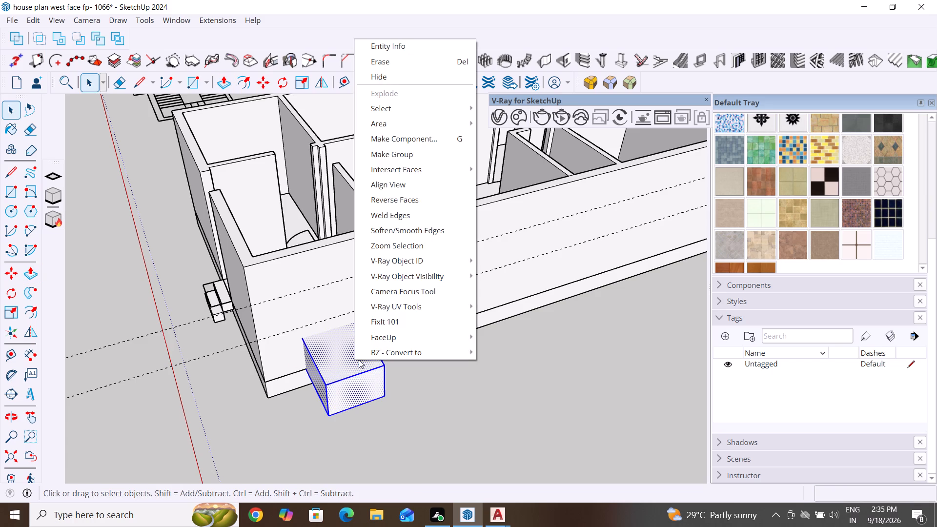
pyautogui.click(446, 154)
# Move the block group 4' straight up so its lower wall-side corner sits on the lower guide line.
pyautogui.moveTo(340, 390); pyautogui.dragTo(333, 255, button='middle')
pyautogui.press('m')
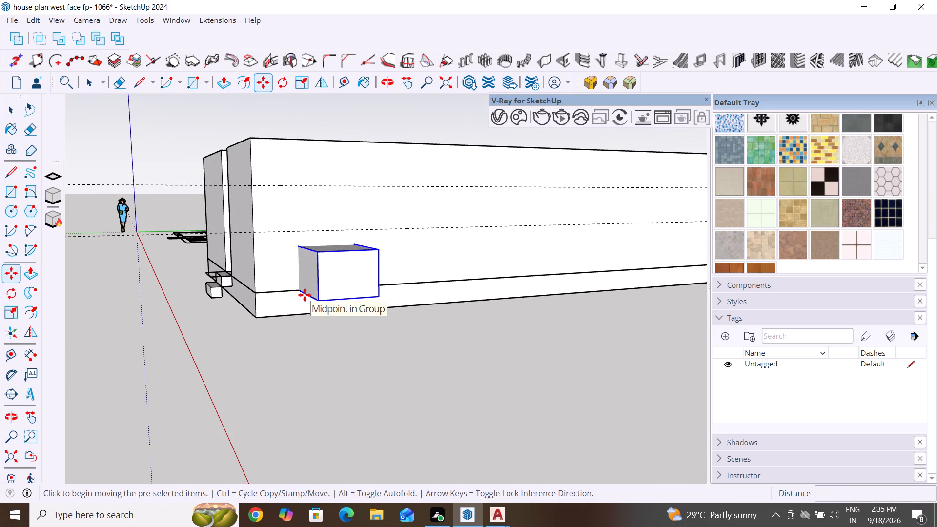
pyautogui.press('Return')
pyautogui.scroll(2, 300, 296)
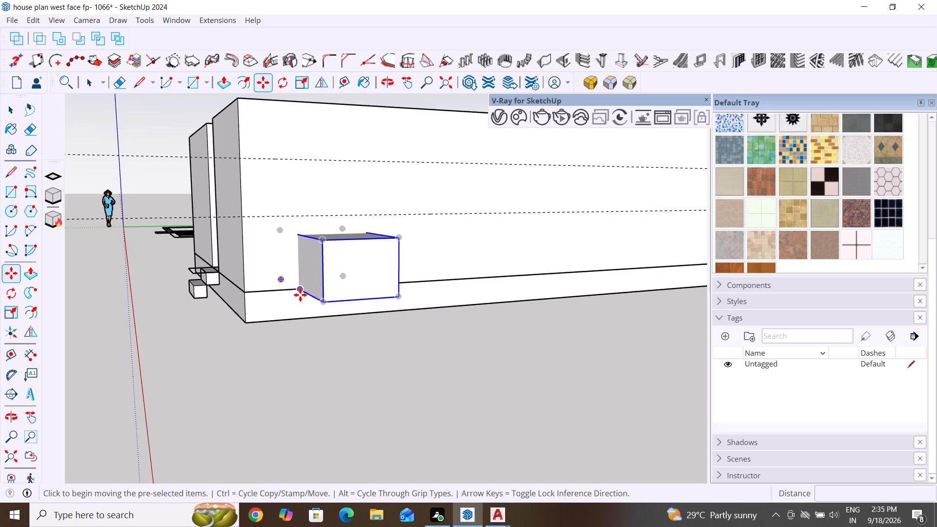
pyautogui.click(301, 289)
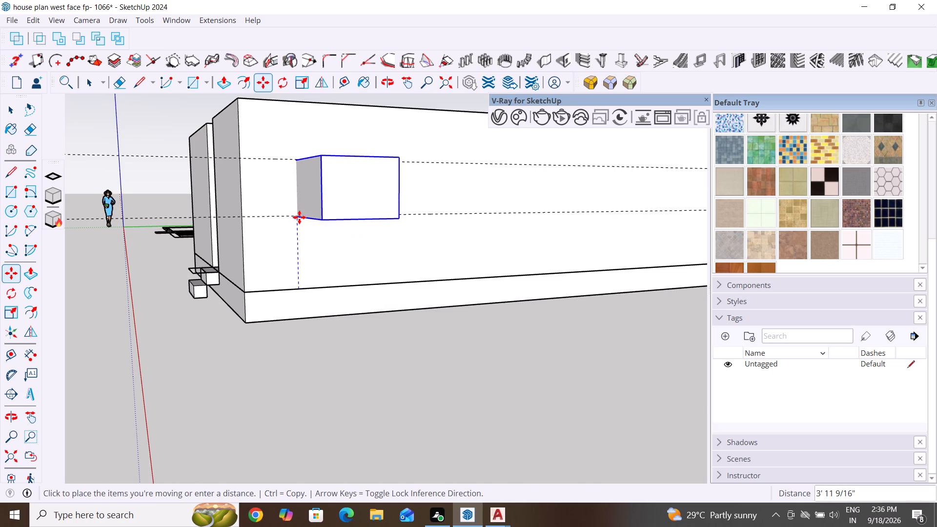
pyautogui.scroll(5, 299, 217)
pyautogui.moveTo(299, 217); pyautogui.dragTo(404, 287, button='middle')
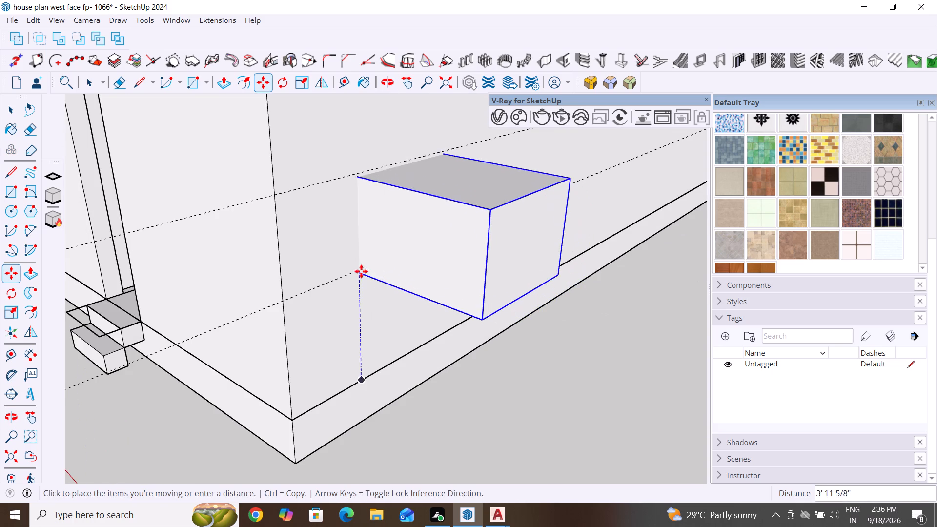
pyautogui.click(360, 272)
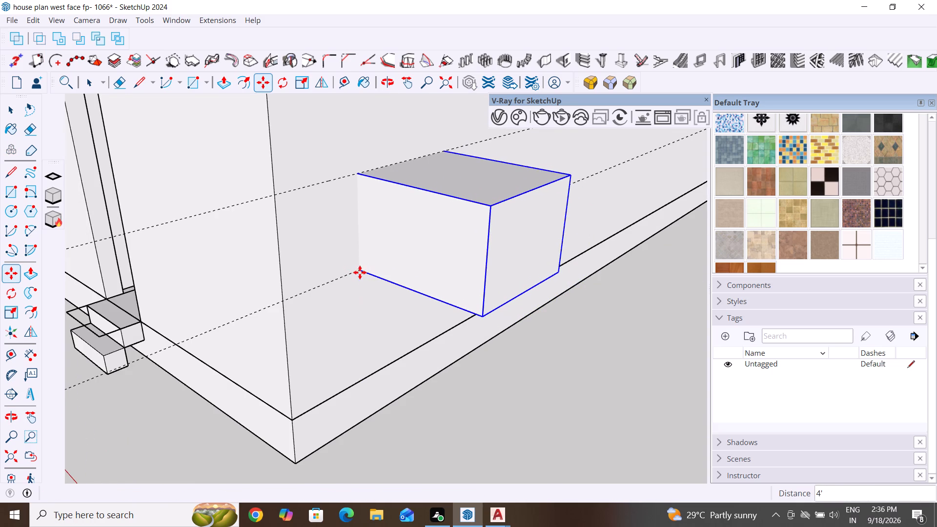
pyautogui.scroll(-10, 290, 369)
pyautogui.moveTo(224, 366); pyautogui.dragTo(467, 450, button='middle')
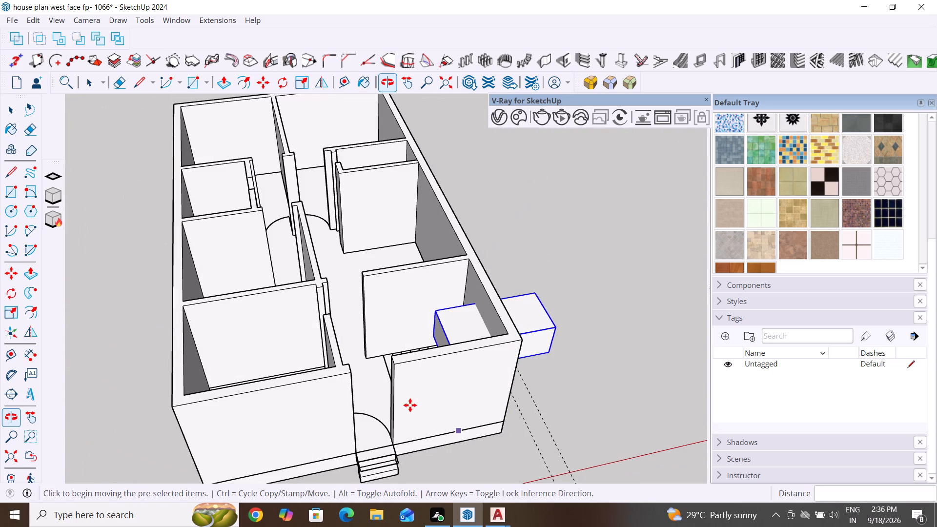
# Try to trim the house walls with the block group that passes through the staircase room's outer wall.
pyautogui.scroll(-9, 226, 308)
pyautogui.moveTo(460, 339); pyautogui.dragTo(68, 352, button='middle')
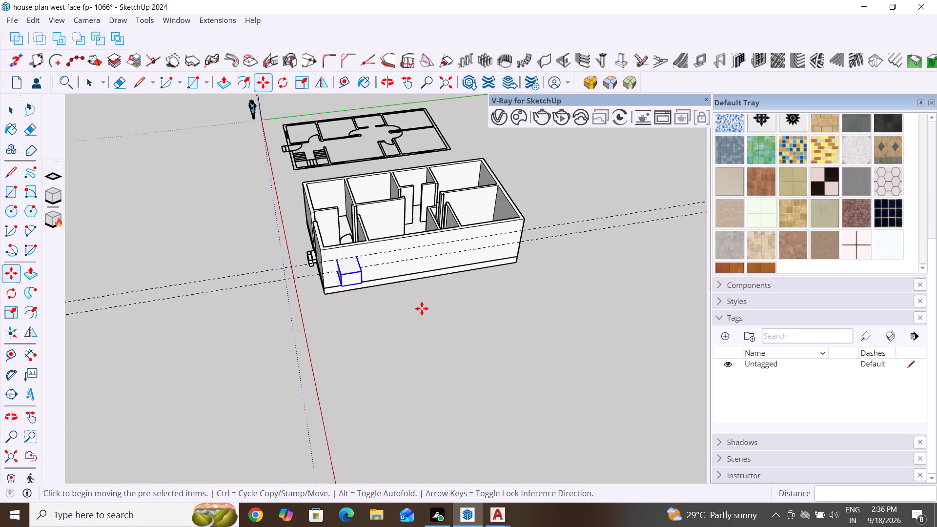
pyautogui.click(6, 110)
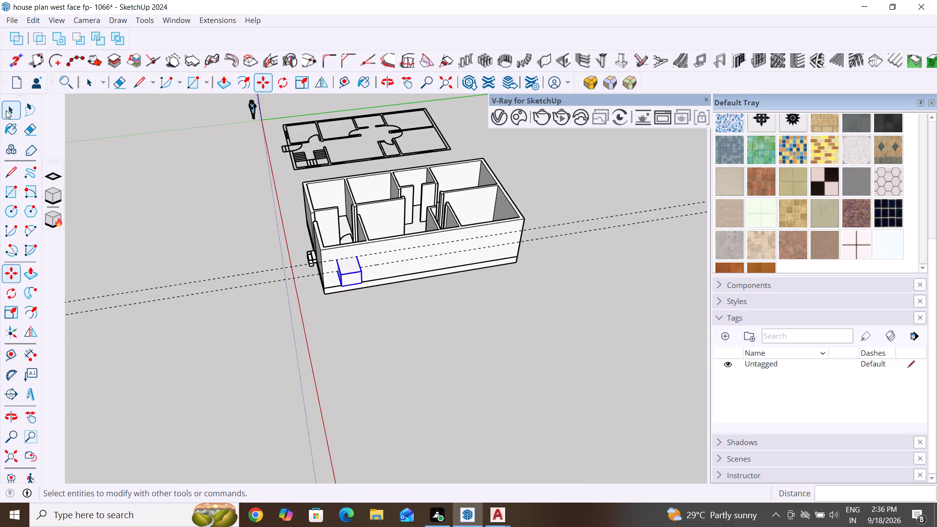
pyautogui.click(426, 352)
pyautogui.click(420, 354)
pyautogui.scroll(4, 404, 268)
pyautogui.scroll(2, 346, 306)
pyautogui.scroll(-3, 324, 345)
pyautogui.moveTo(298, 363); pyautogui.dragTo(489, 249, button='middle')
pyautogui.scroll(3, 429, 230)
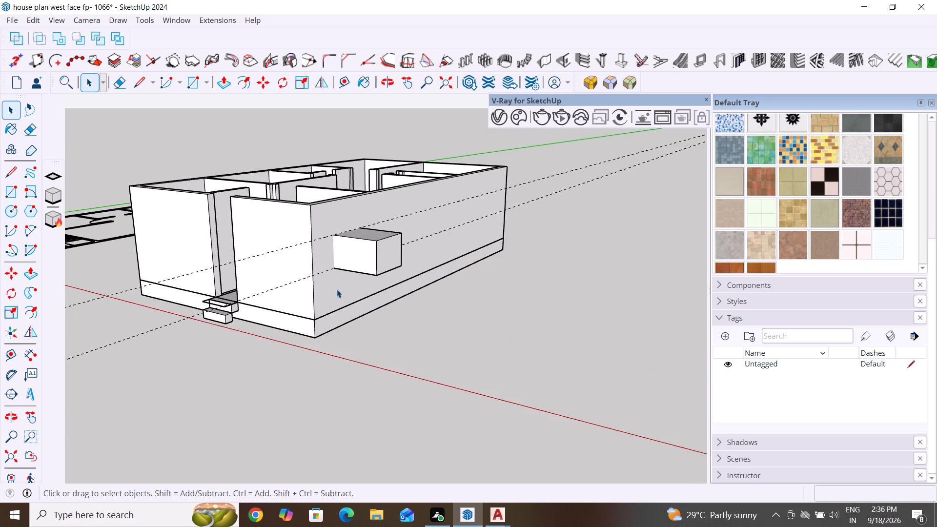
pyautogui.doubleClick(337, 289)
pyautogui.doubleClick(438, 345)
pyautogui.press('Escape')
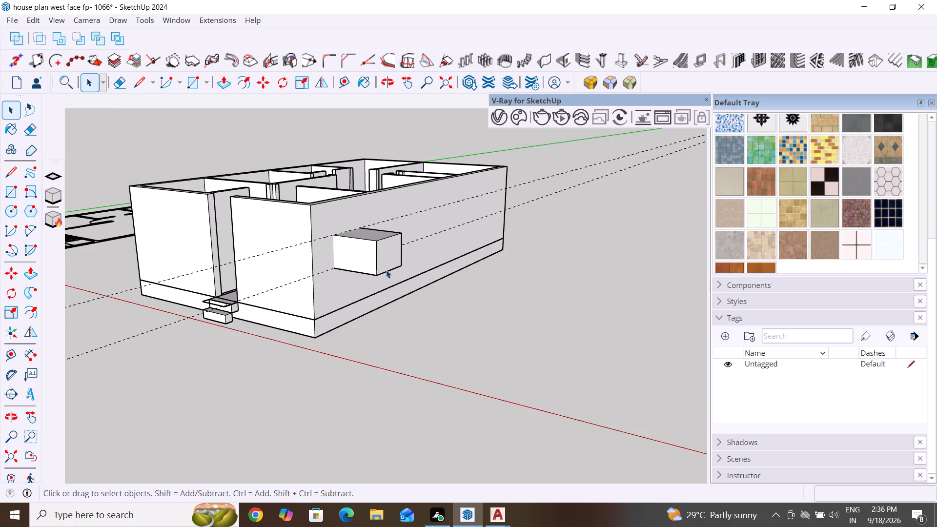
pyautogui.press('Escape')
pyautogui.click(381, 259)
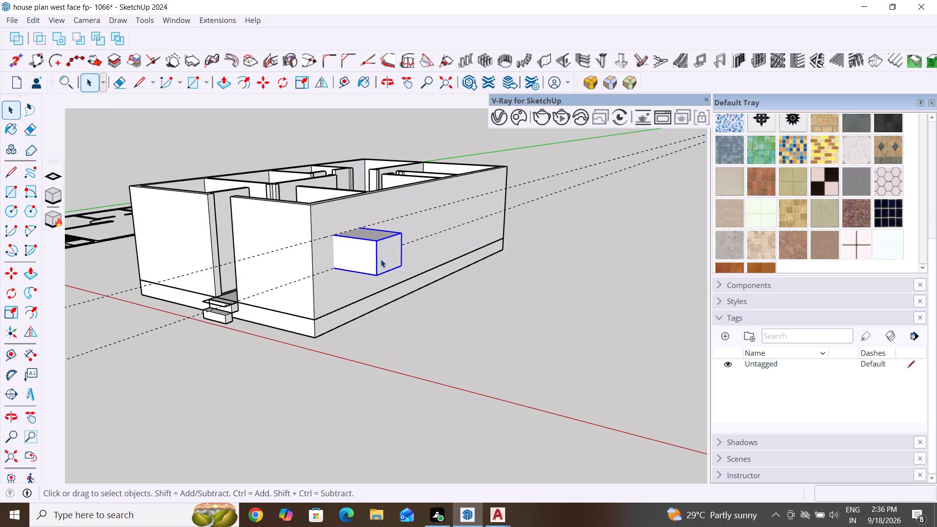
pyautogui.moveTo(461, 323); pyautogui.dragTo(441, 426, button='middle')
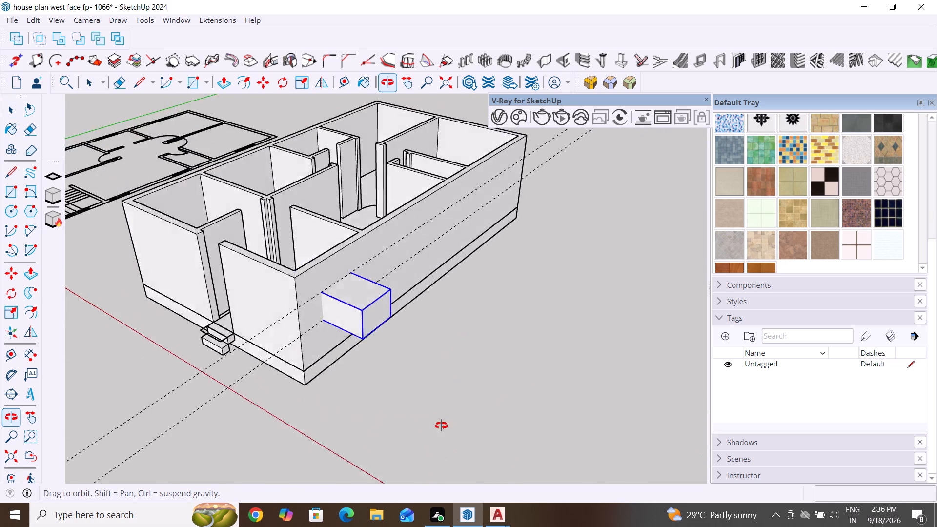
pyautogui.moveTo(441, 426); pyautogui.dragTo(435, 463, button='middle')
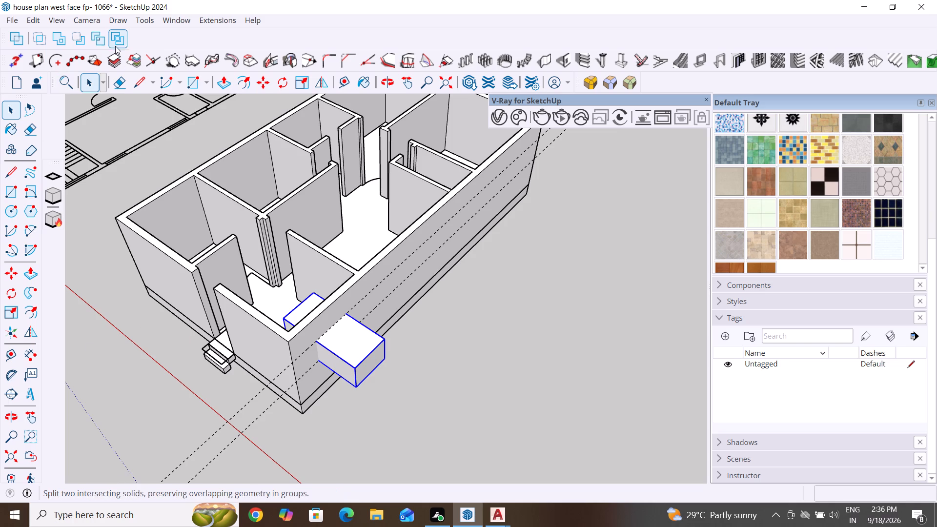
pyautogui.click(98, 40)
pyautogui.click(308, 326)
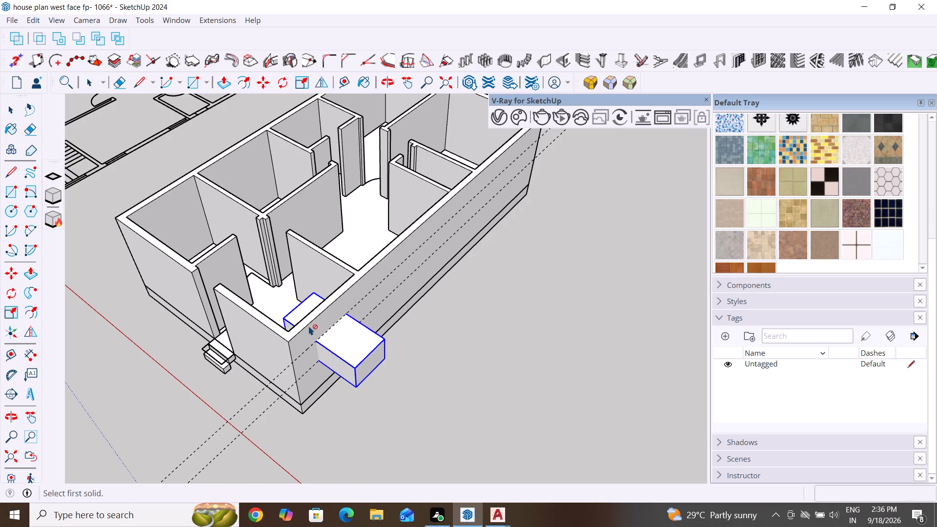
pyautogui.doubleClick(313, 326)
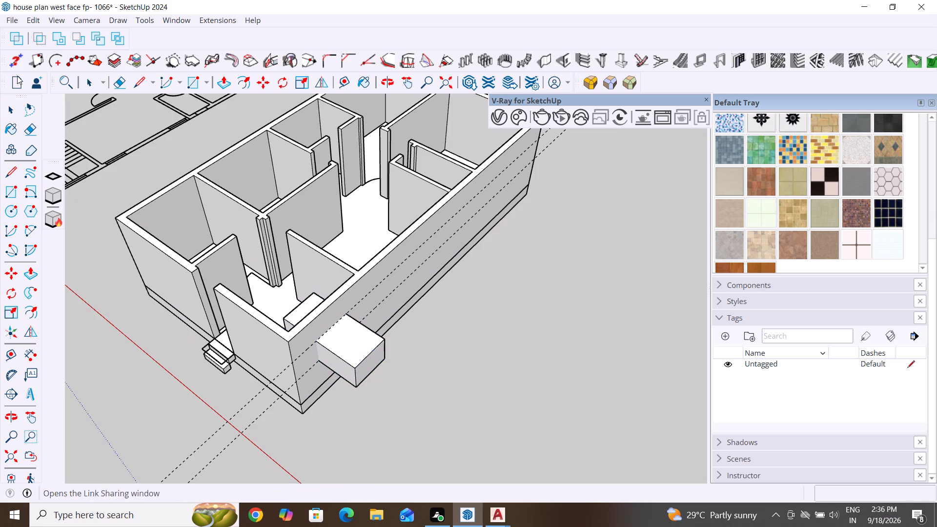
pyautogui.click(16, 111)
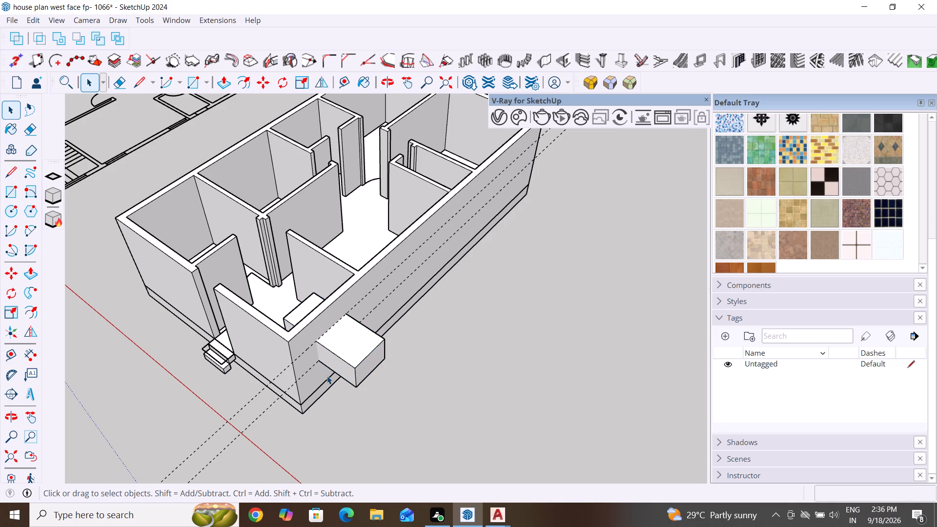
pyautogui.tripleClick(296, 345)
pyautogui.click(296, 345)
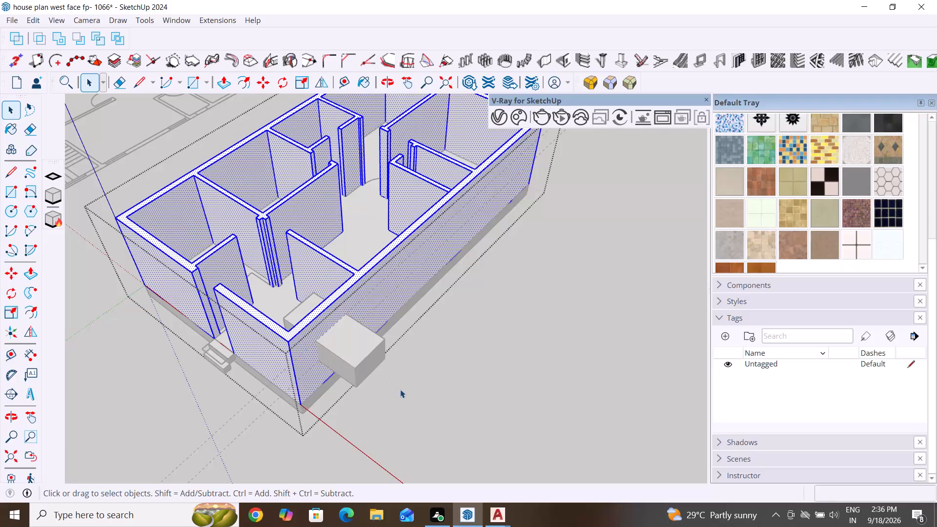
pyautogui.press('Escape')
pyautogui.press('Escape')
# Move the block group out of the wall to the open area beside the house.
pyautogui.click(368, 368)
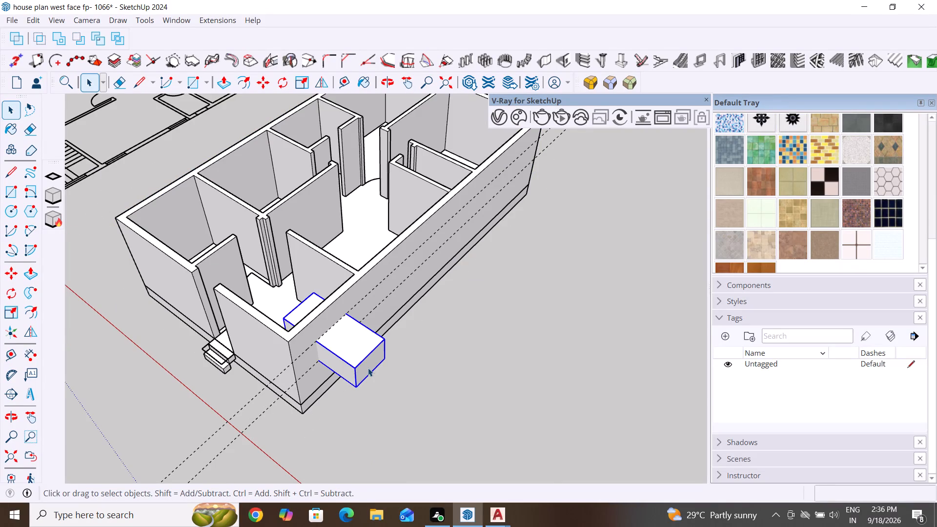
pyautogui.press('m')
pyautogui.press('Return')
pyautogui.click(359, 390)
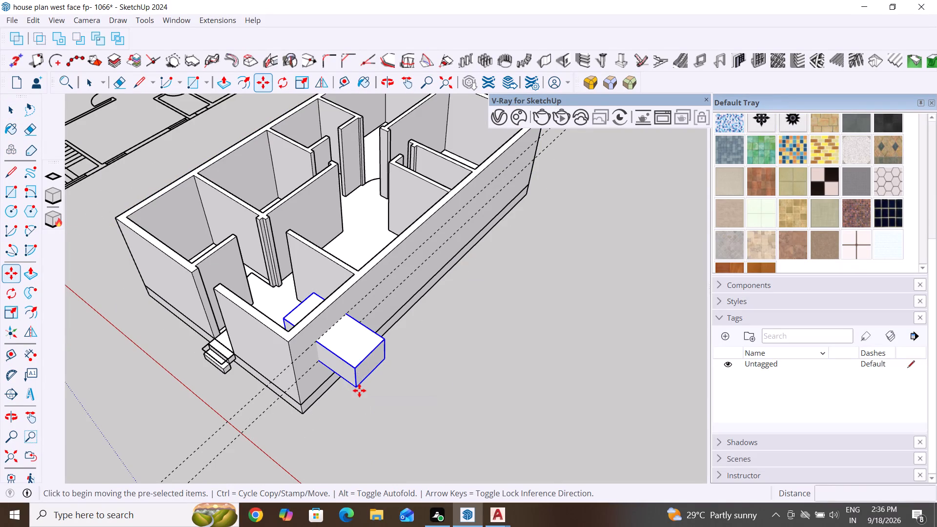
pyautogui.click(670, 444)
# Inside the house wall group, make a group from all the connected wall geometry.
pyautogui.scroll(-1, 404, 422)
pyautogui.moveTo(404, 422); pyautogui.dragTo(365, 312, button='middle')
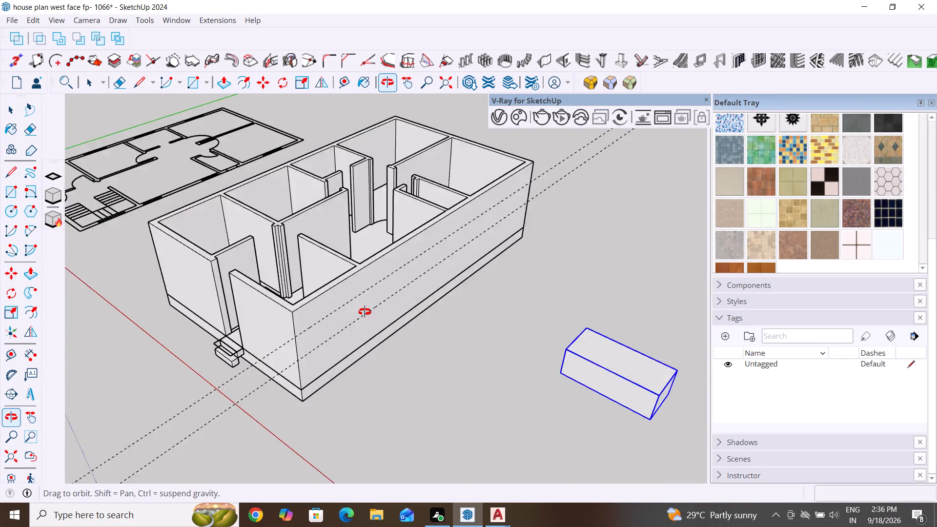
pyautogui.moveTo(365, 312); pyautogui.dragTo(364, 311, button='middle')
pyautogui.click(11, 108)
pyautogui.doubleClick(309, 195)
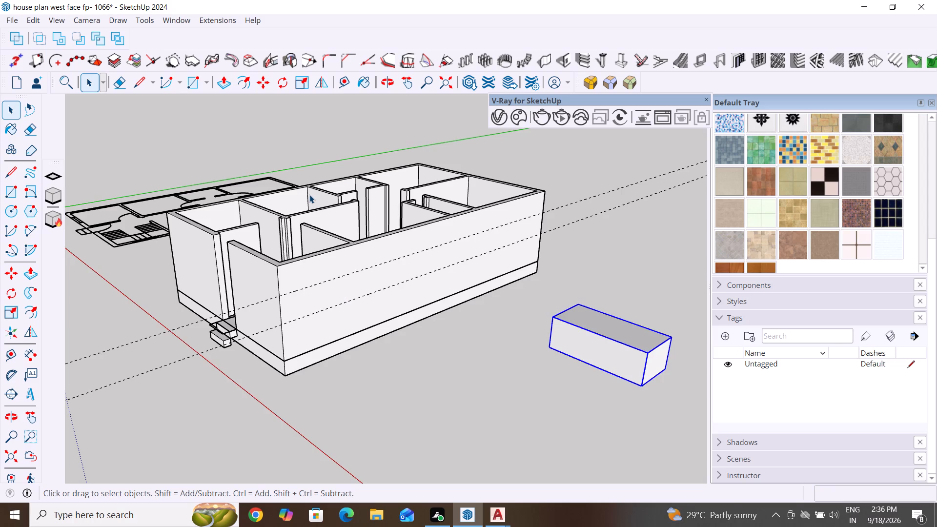
pyautogui.click(405, 373)
pyautogui.tripleClick(376, 278)
pyautogui.click(376, 278)
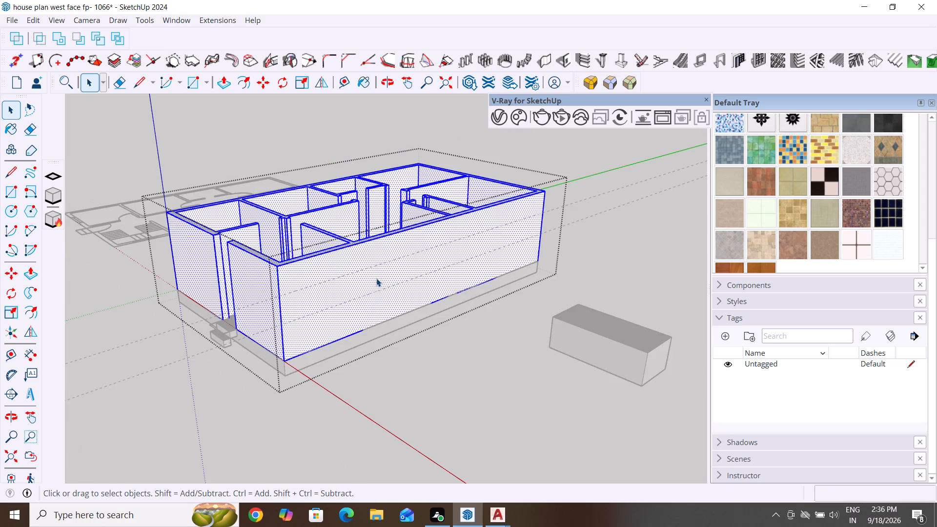
pyautogui.rightClick(376, 278)
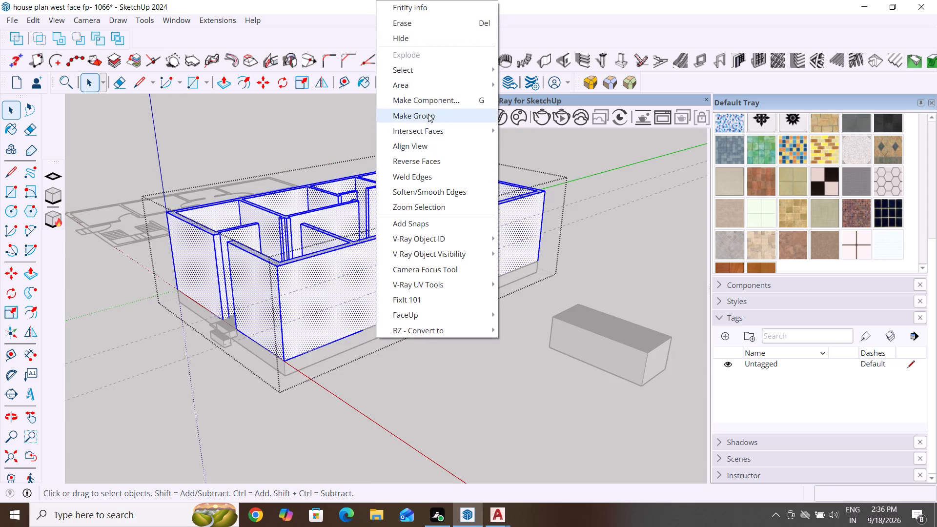
pyautogui.click(428, 114)
pyautogui.click(342, 418)
pyautogui.press('Escape')
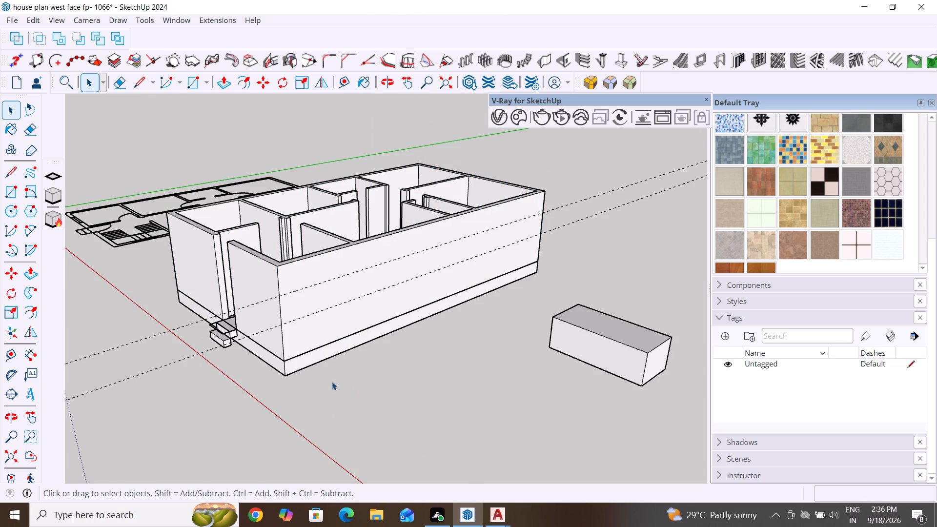
pyautogui.press('Escape')
# Move the house walls group by its lower outer corner off the base slab to a spot well away from it.
pyautogui.click(300, 329)
pyautogui.press('m')
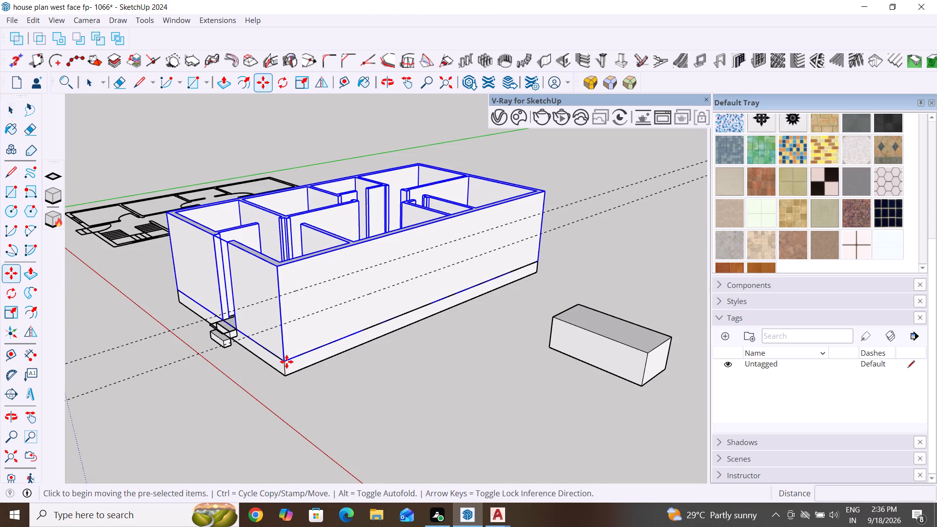
pyautogui.press('Return')
pyautogui.click(282, 358)
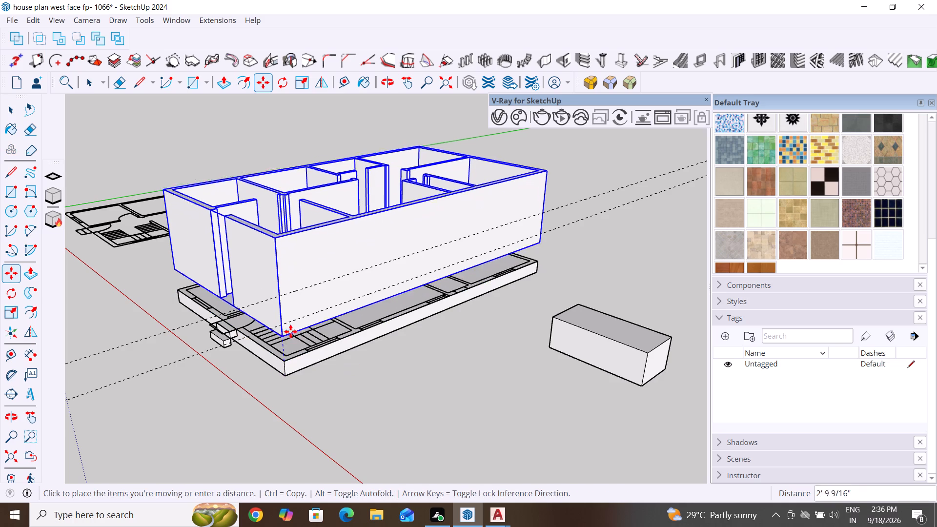
pyautogui.scroll(-5, 357, 233)
pyautogui.moveTo(361, 227); pyautogui.dragTo(401, 206, button='middle')
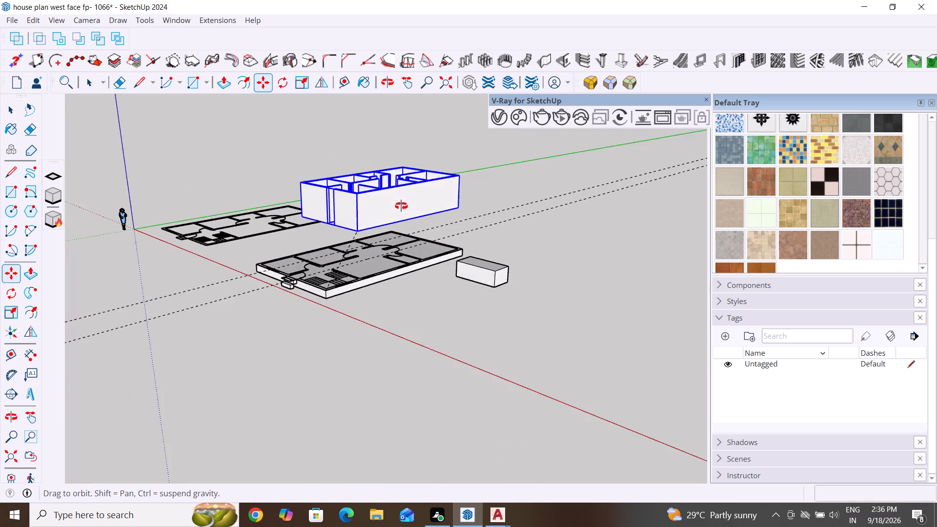
pyautogui.moveTo(401, 206); pyautogui.dragTo(505, 193, button='middle')
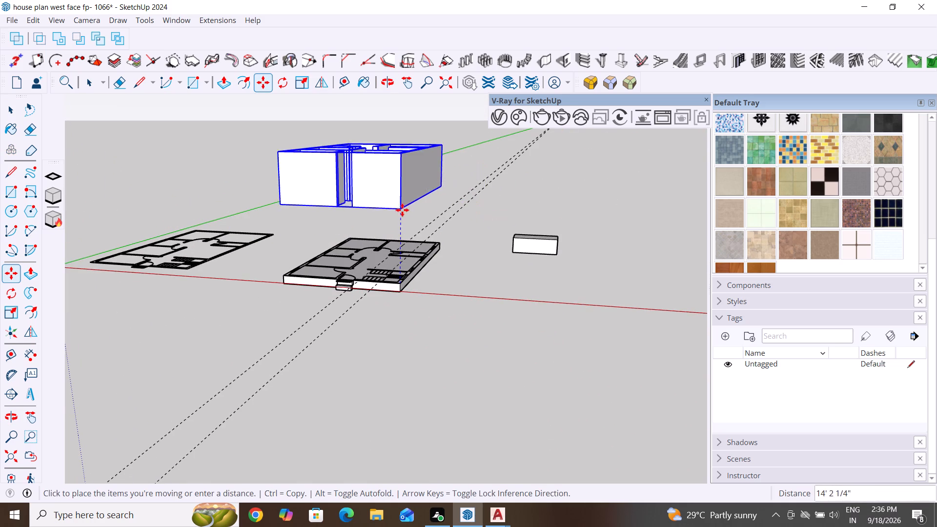
pyautogui.click(594, 208)
pyautogui.click(15, 116)
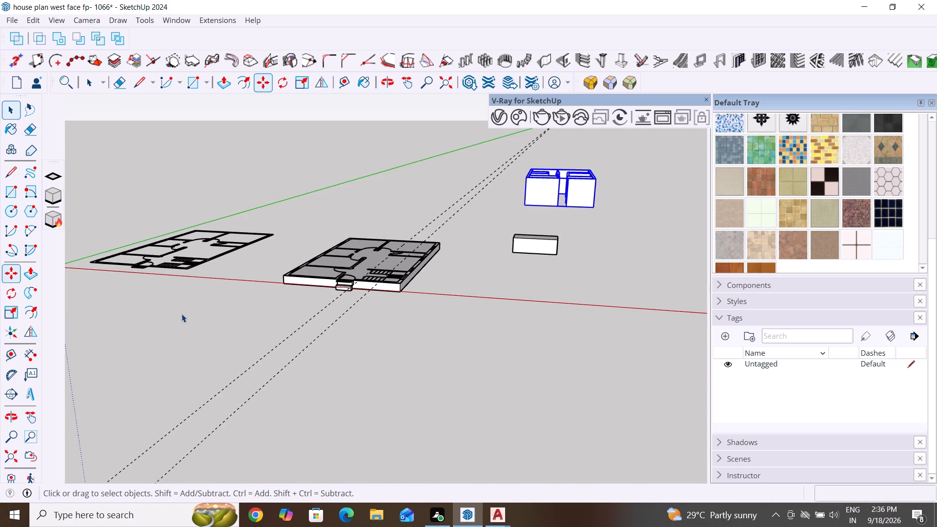
# Examine the separated house walls group from below, above and around its sides.
pyautogui.scroll(-5, 175, 318)
pyautogui.moveTo(450, 252); pyautogui.dragTo(362, 106, button='middle')
pyautogui.scroll(8, 617, 415)
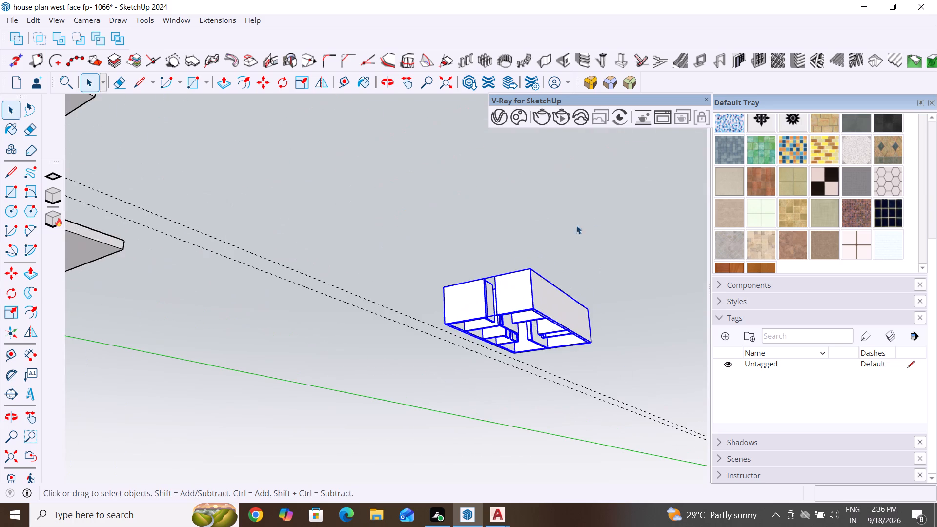
pyautogui.scroll(4, 576, 225)
pyautogui.middleClick(509, 264)
pyautogui.scroll(2, 549, 404)
pyautogui.moveTo(549, 404); pyautogui.dragTo(543, 220, button='middle')
pyautogui.scroll(3, 566, 254)
pyautogui.moveTo(537, 338); pyautogui.dragTo(531, 305, button='middle')
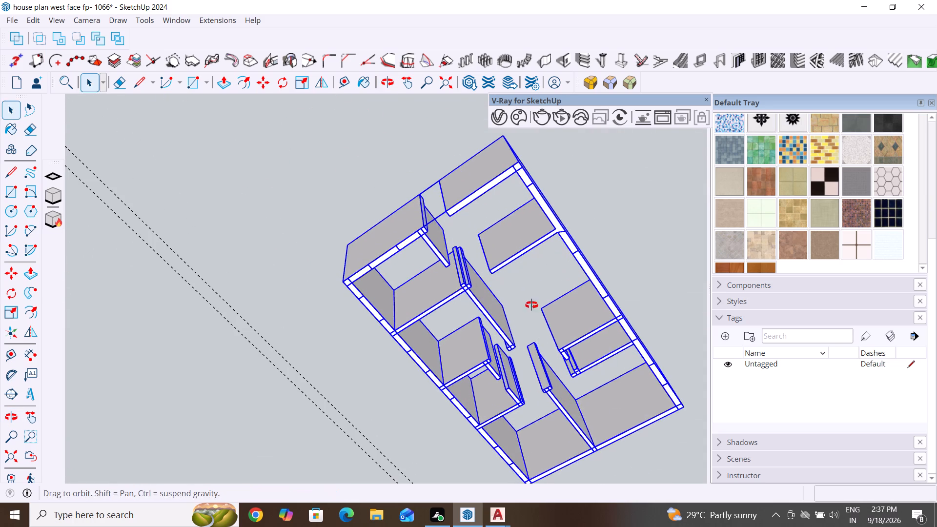
pyautogui.moveTo(531, 305); pyautogui.dragTo(533, 233, button='middle')
pyautogui.scroll(-4, 492, 267)
pyautogui.moveTo(586, 405); pyautogui.dragTo(504, 319, button='middle')
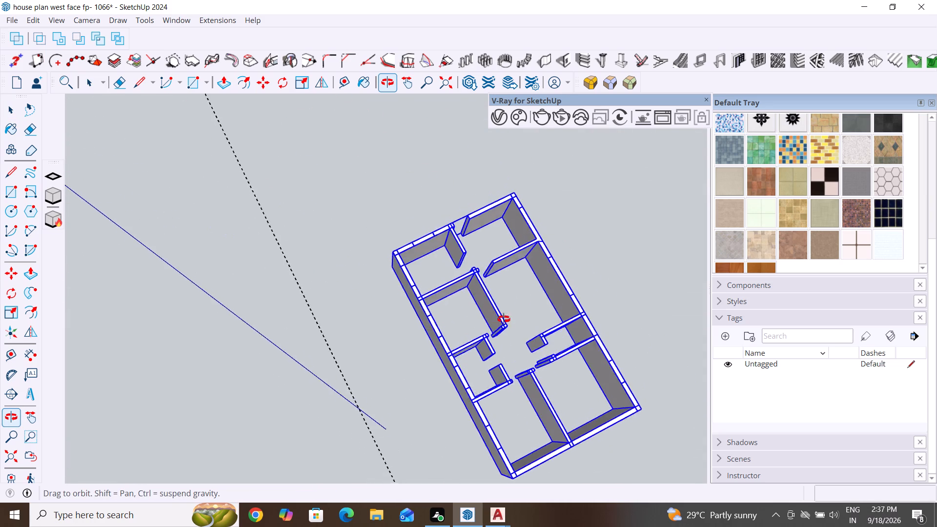
pyautogui.moveTo(504, 319); pyautogui.dragTo(505, 410, button='middle')
pyautogui.scroll(-10, 538, 378)
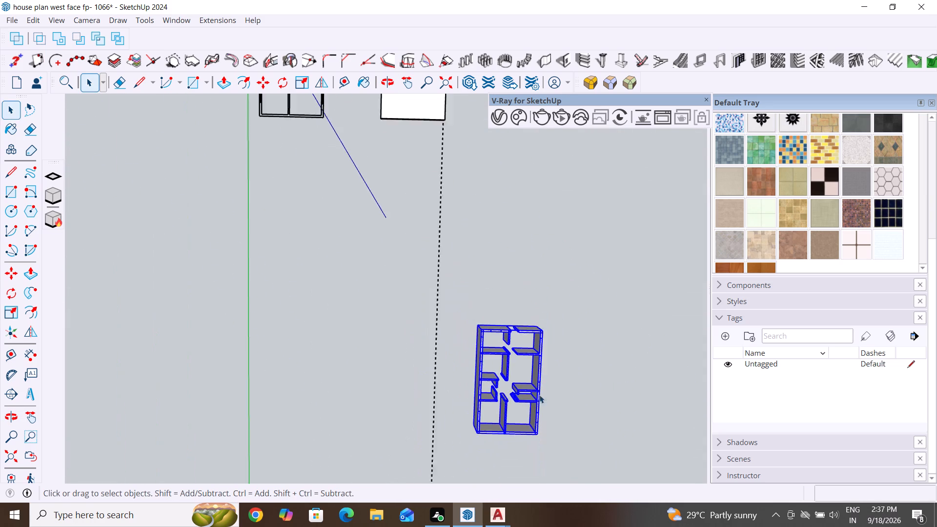
pyautogui.moveTo(549, 435); pyautogui.dragTo(430, 248, button='middle')
pyautogui.scroll(-10, 416, 385)
pyautogui.moveTo(470, 327); pyautogui.dragTo(413, 430, button='middle')
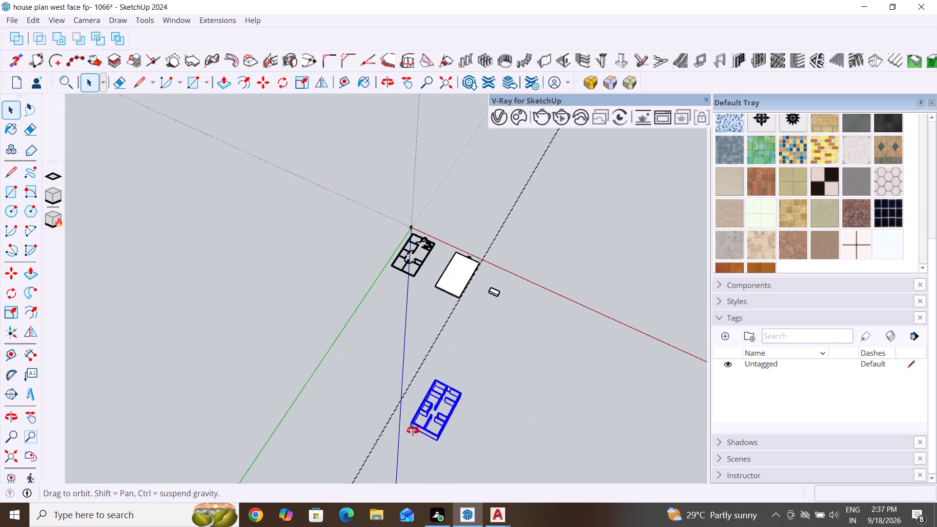
pyautogui.moveTo(413, 430); pyautogui.dragTo(153, 365, button='middle')
pyautogui.scroll(11, 233, 389)
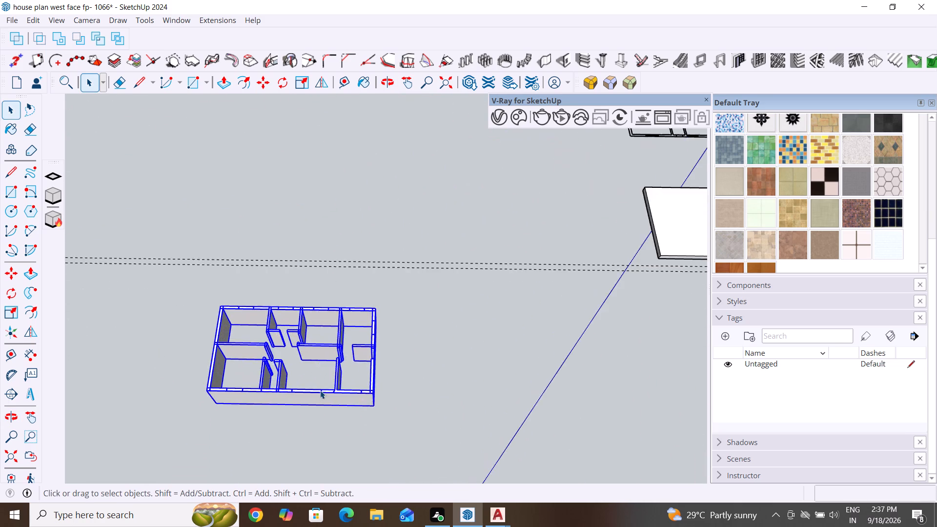
pyautogui.scroll(11, 320, 390)
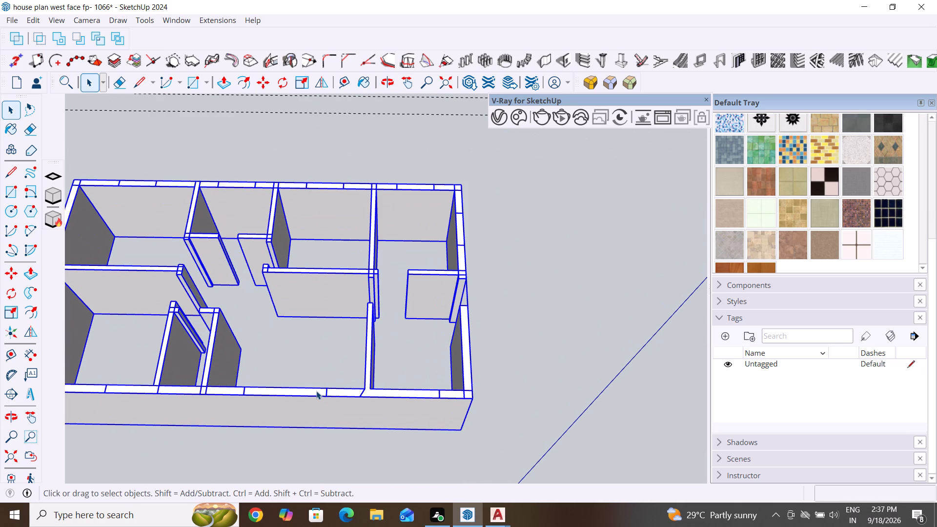
pyautogui.scroll(-9, 356, 364)
pyautogui.moveTo(504, 247); pyautogui.dragTo(421, 518, button='middle')
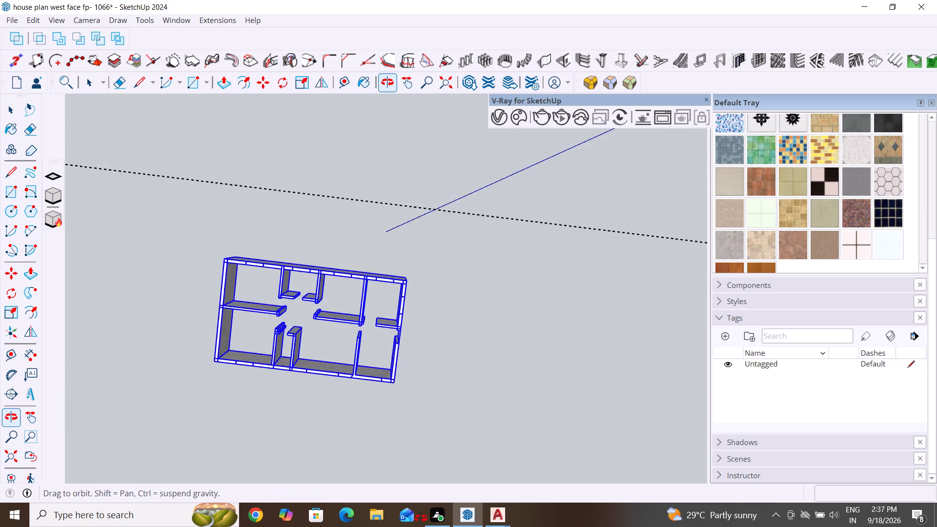
pyautogui.moveTo(421, 518); pyautogui.dragTo(412, 526, button='middle')
pyautogui.scroll(-1, 412, 526)
pyautogui.moveTo(576, 194); pyautogui.dragTo(485, 526, button='middle')
pyautogui.moveTo(557, 256); pyautogui.dragTo(179, 362, button='middle')
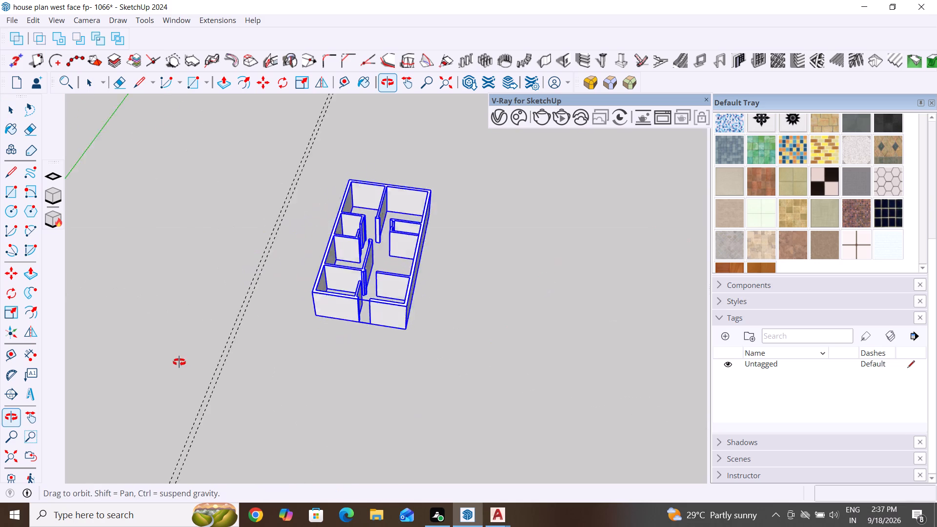
pyautogui.moveTo(179, 362); pyautogui.dragTo(174, 361, button='middle')
pyautogui.scroll(-11, 517, 247)
pyautogui.moveTo(341, 365); pyautogui.dragTo(380, 404, button='middle')
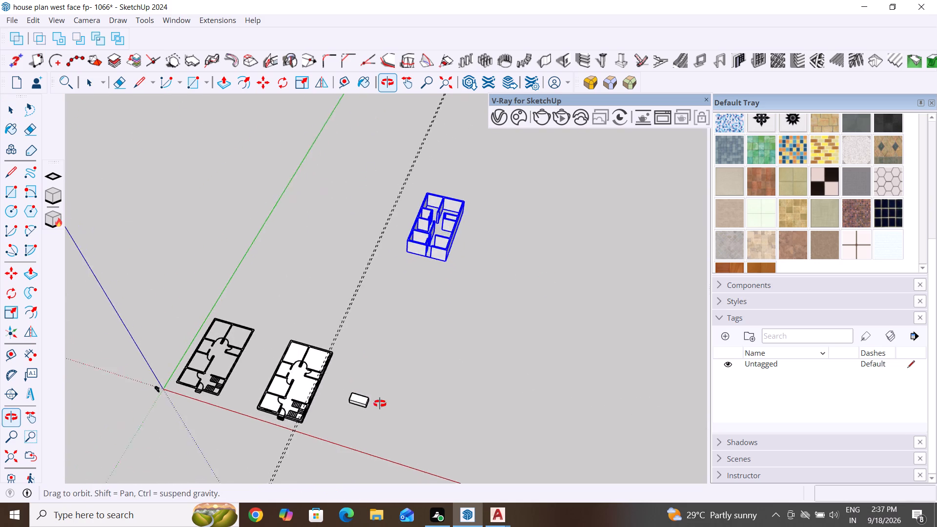
pyautogui.moveTo(380, 404); pyautogui.dragTo(287, 453, button='middle')
pyautogui.scroll(4, 479, 243)
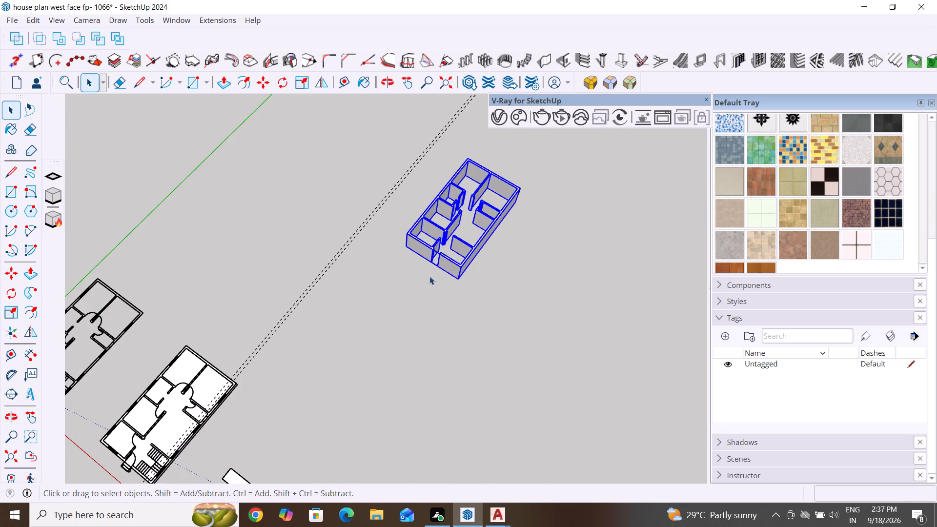
# Move the house walls group by its lower outer corner back onto the matching top corner of the base slab.
pyautogui.press('Escape')
pyautogui.press('Escape')
pyautogui.press('Escape')
pyautogui.click(456, 268)
pyautogui.press('m')
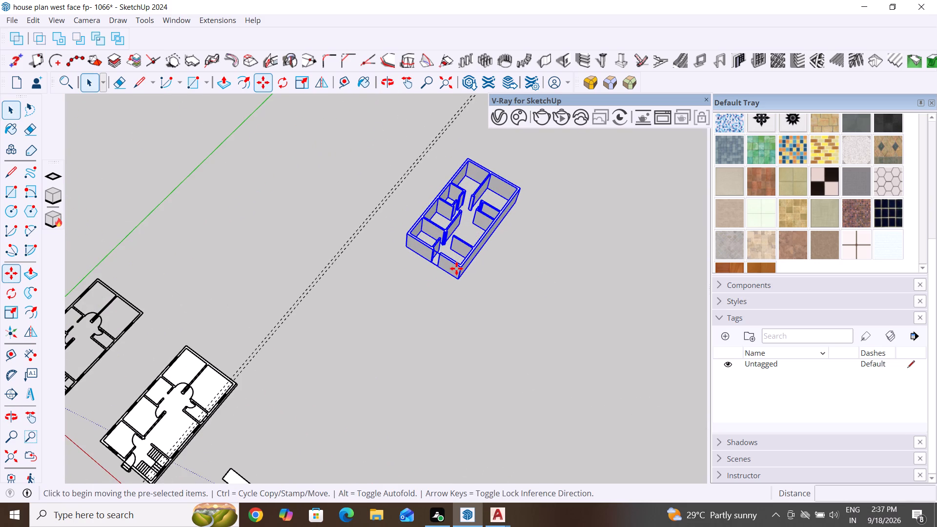
pyautogui.press('Return')
pyautogui.click(462, 277)
pyautogui.scroll(-5, 496, 248)
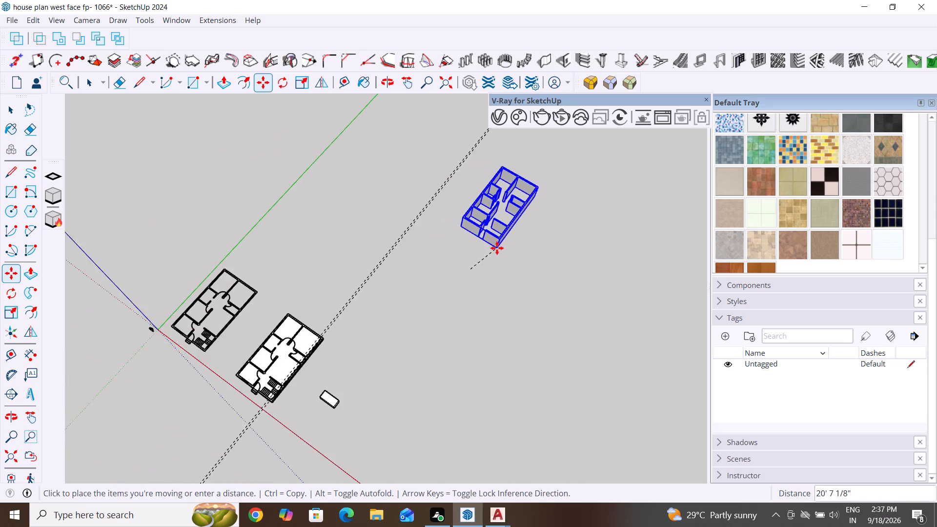
pyautogui.scroll(4, 327, 355)
pyautogui.scroll(-2, 310, 376)
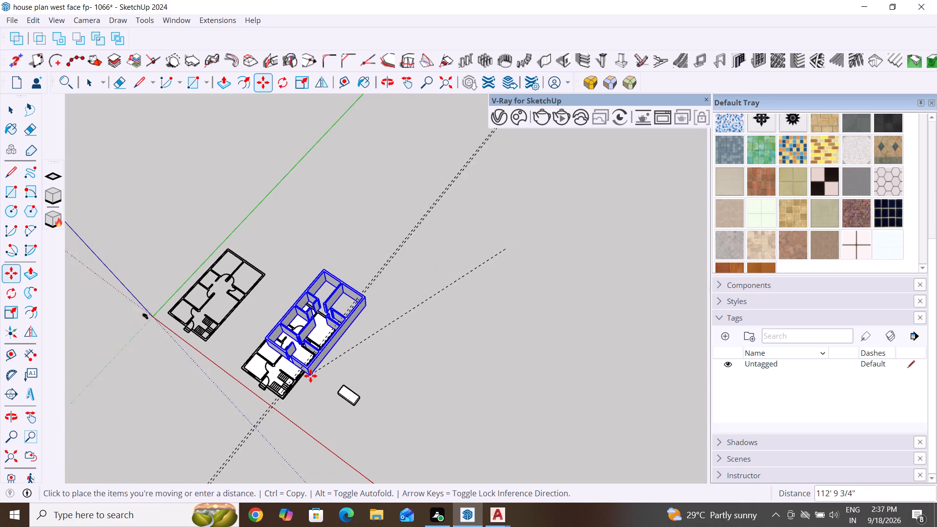
pyautogui.scroll(-2, 310, 376)
pyautogui.scroll(5, 290, 404)
pyautogui.moveTo(289, 405); pyautogui.dragTo(316, 293, button='middle')
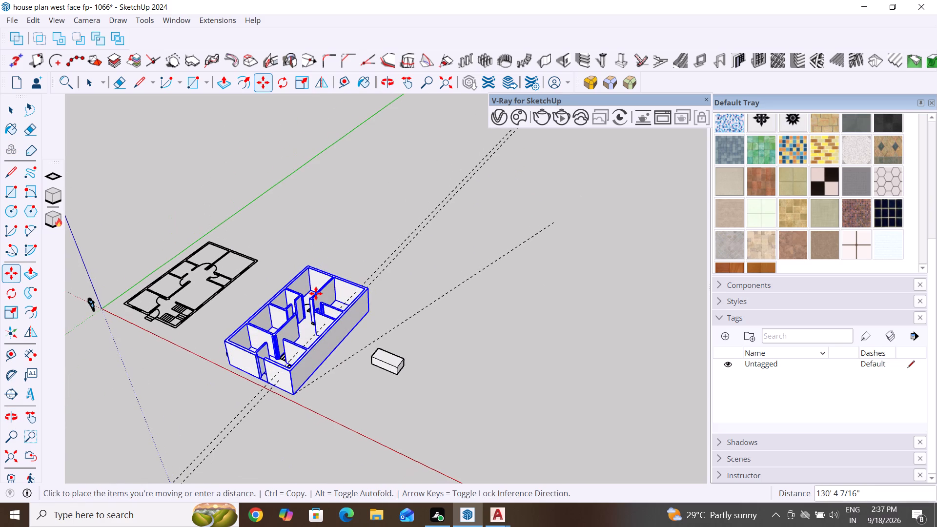
pyautogui.scroll(7, 303, 348)
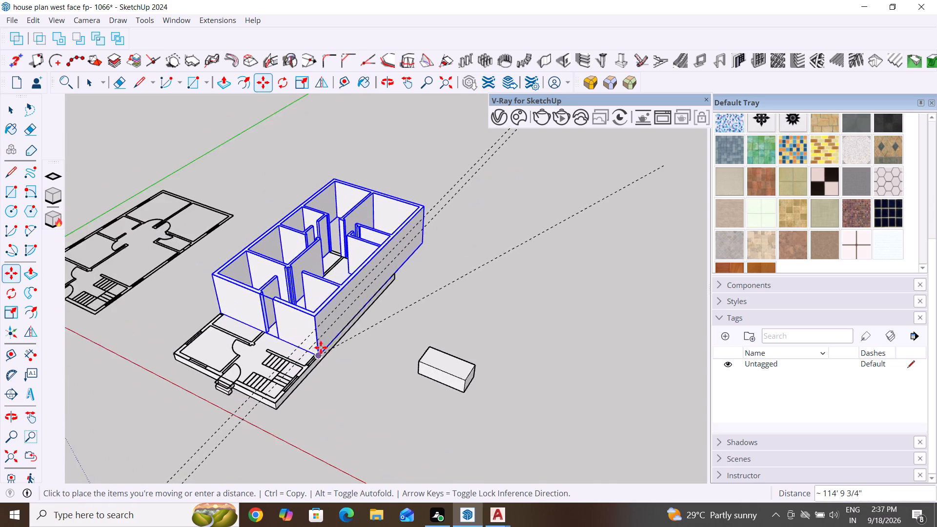
pyautogui.scroll(1, 321, 347)
pyautogui.click(256, 423)
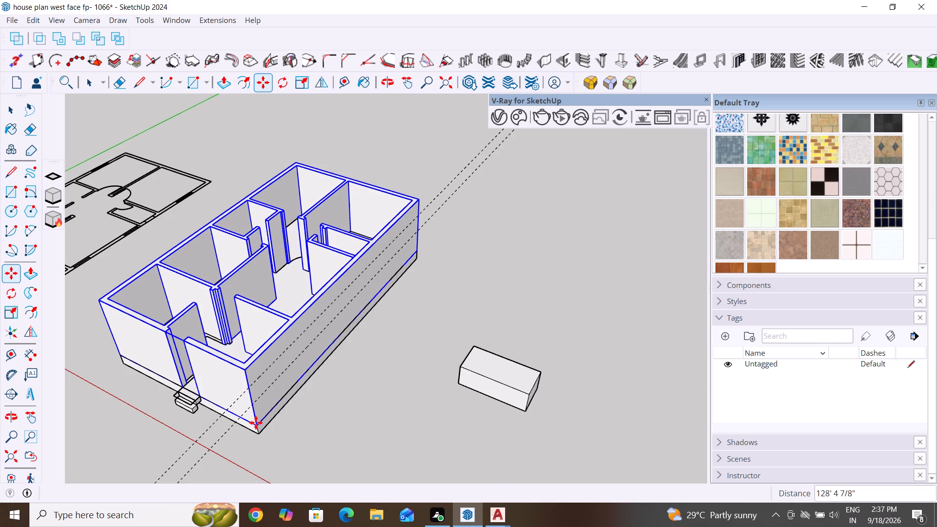
# Move the block group by its lower outer corner onto the slab's top edge along the long side wall, with hidden back edges shown.
pyautogui.click(7, 111)
pyautogui.scroll(1, 441, 352)
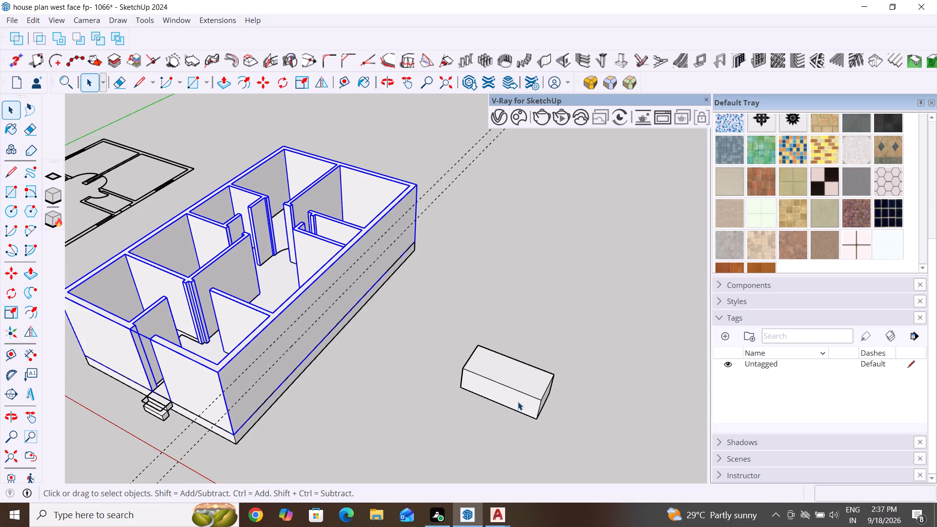
pyautogui.click(520, 399)
pyautogui.press('m')
pyautogui.press('Return')
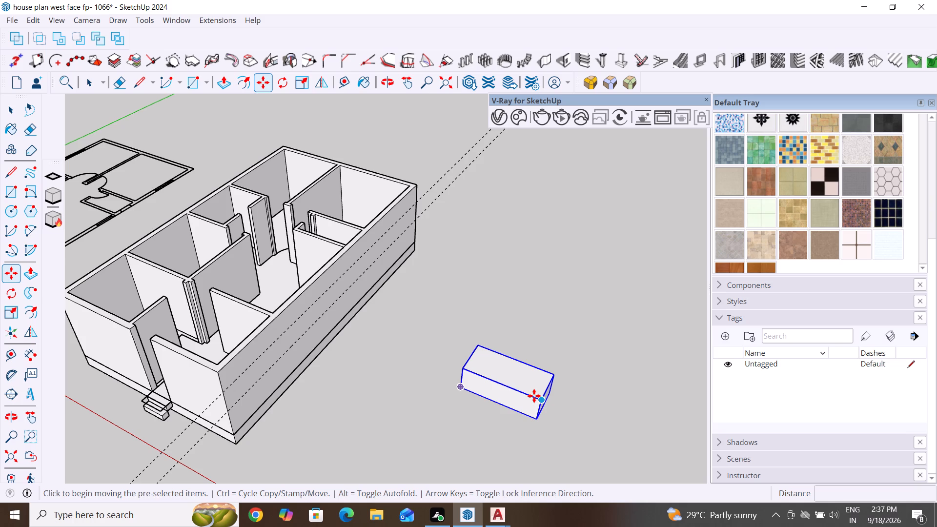
pyautogui.click(538, 418)
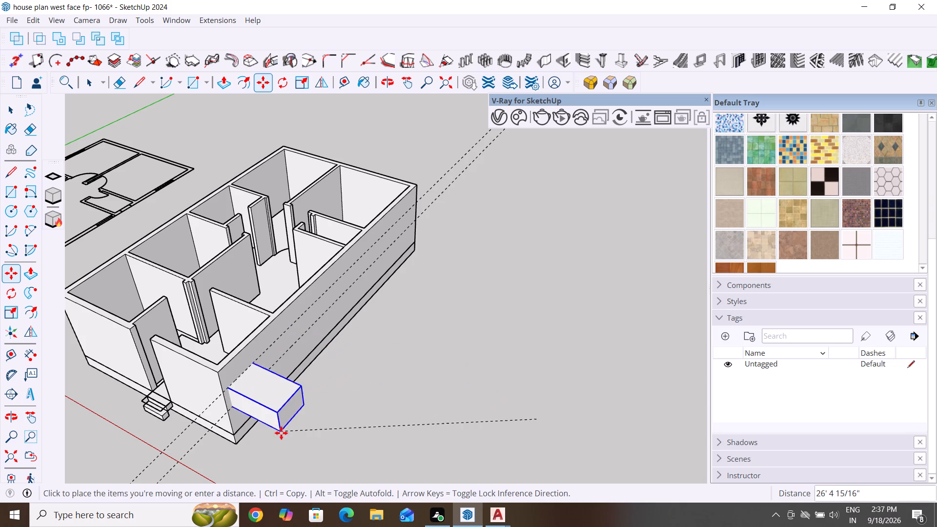
pyautogui.moveTo(281, 434); pyautogui.dragTo(324, 326, button='middle')
pyautogui.press('k')
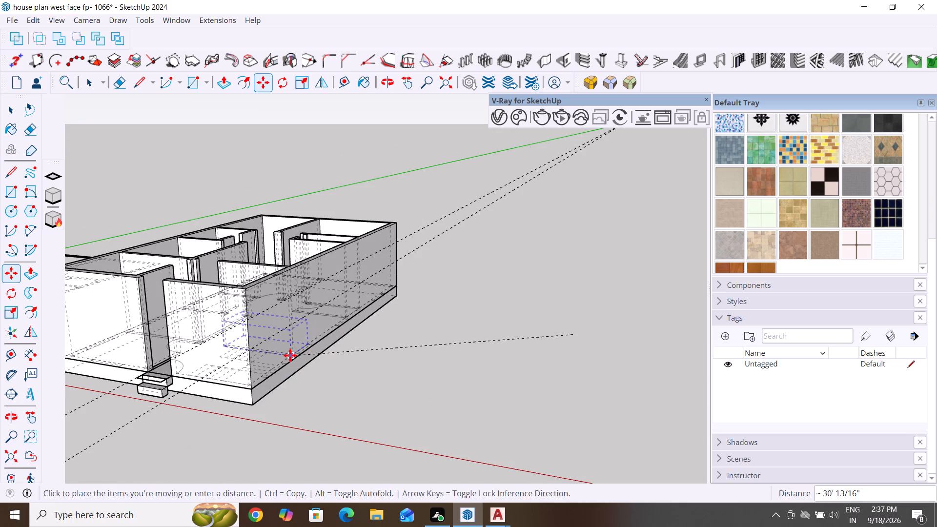
pyautogui.scroll(8, 282, 373)
pyautogui.moveTo(239, 386); pyautogui.dragTo(164, 462, button='middle')
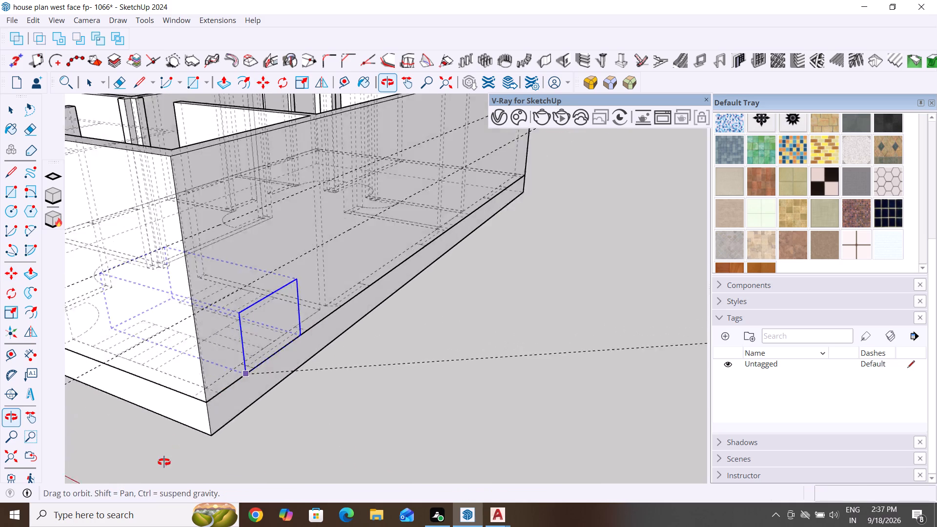
pyautogui.moveTo(164, 462); pyautogui.dragTo(141, 479, button='middle')
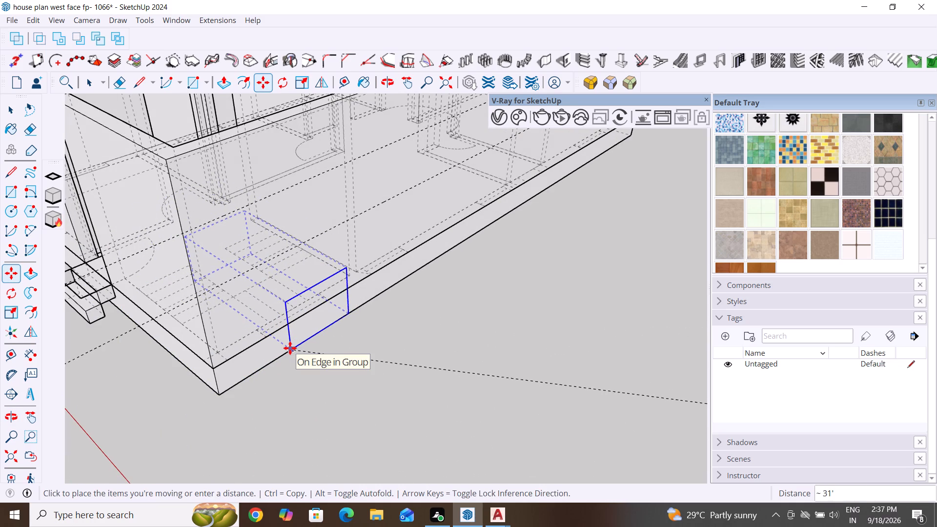
pyautogui.scroll(6, 290, 348)
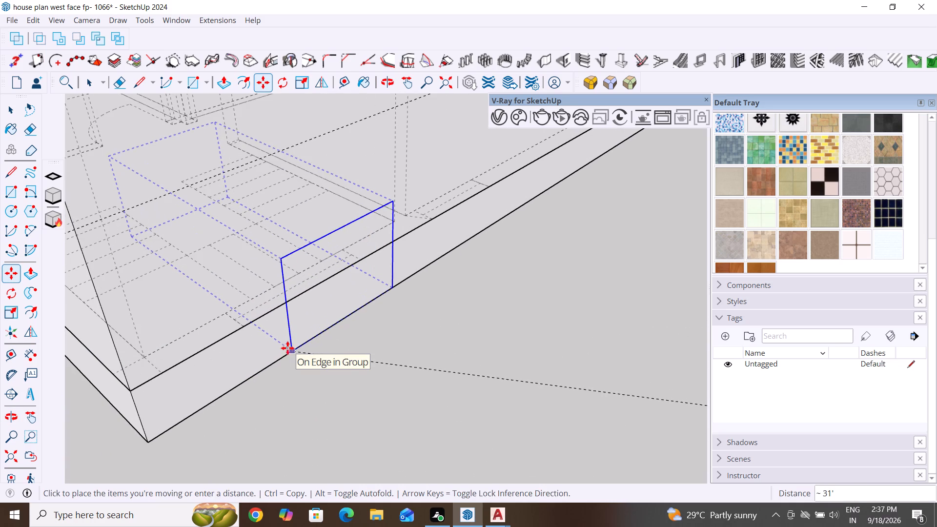
pyautogui.scroll(5, 270, 359)
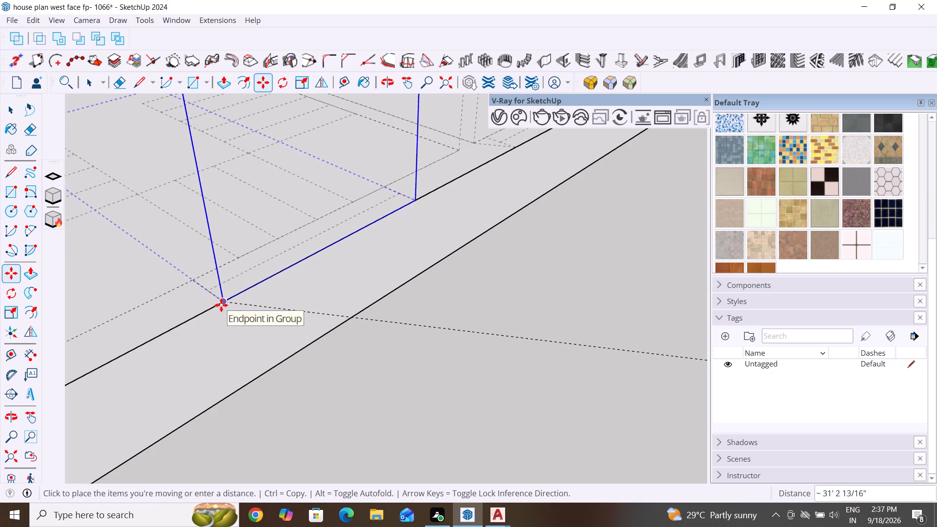
pyautogui.click(221, 305)
# Move the block group about 3' 3" outward so it passes through the long side wall beside the stairs.
pyautogui.scroll(-11, 358, 415)
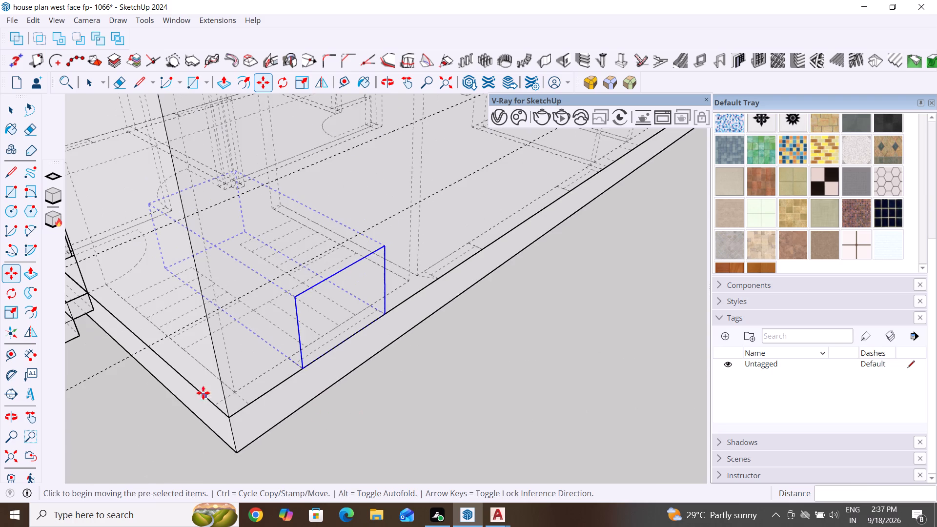
pyautogui.moveTo(203, 393); pyautogui.dragTo(693, 347, button='middle')
pyautogui.scroll(-11, 264, 368)
pyautogui.scroll(-7, 356, 302)
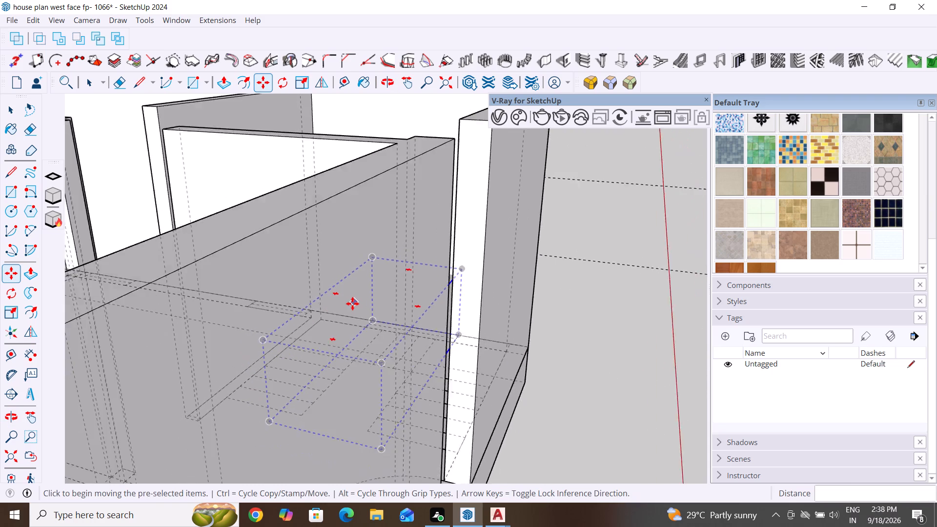
pyautogui.scroll(-6, 352, 304)
pyautogui.moveTo(577, 288); pyautogui.dragTo(346, 463, button='middle')
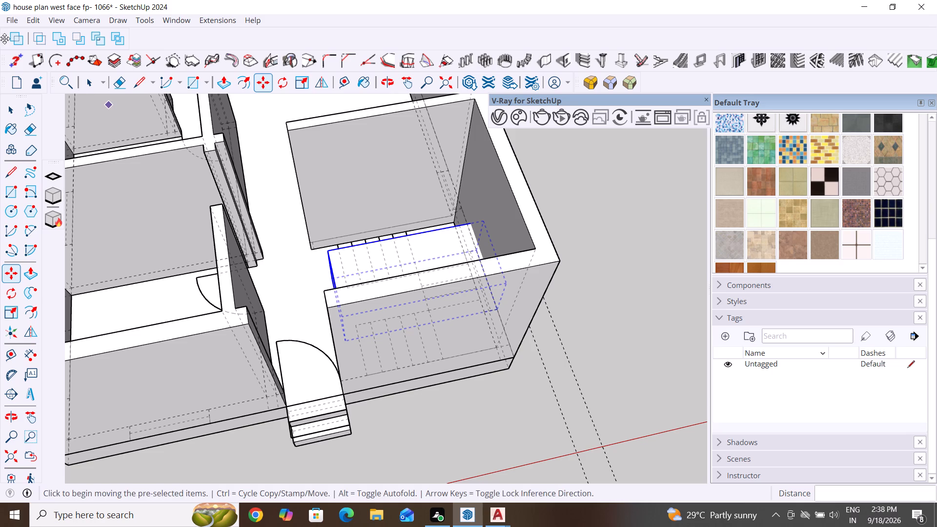
pyautogui.click(13, 106)
pyautogui.moveTo(235, 288); pyautogui.dragTo(286, 313, button='middle')
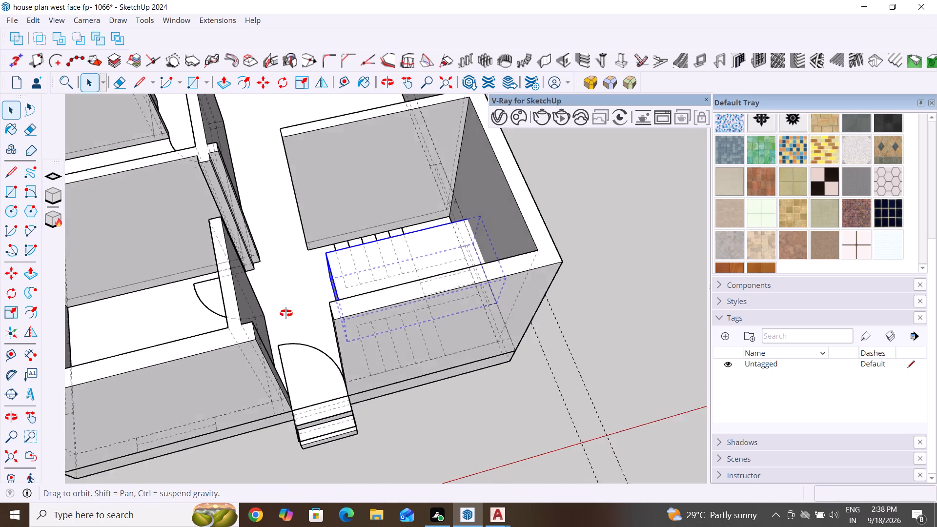
pyautogui.moveTo(286, 313); pyautogui.dragTo(347, 319, button='middle')
pyautogui.scroll(3, 350, 318)
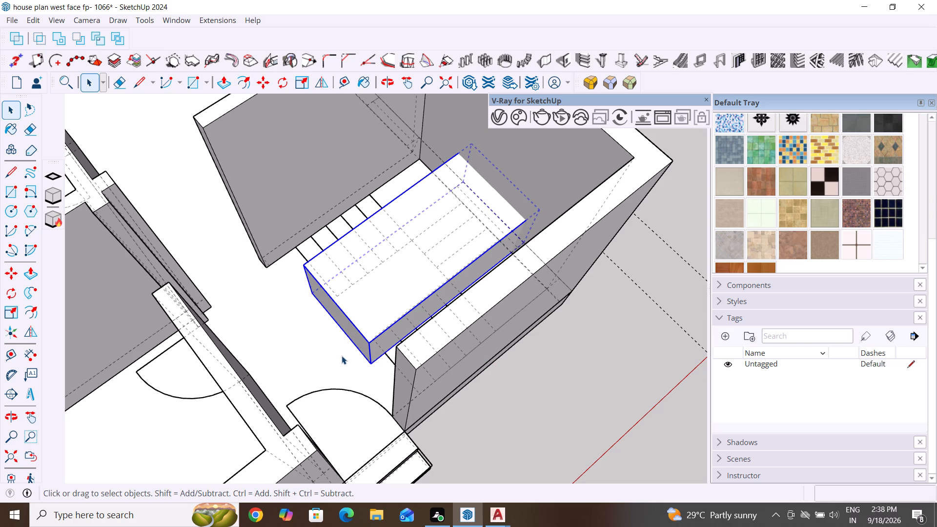
pyautogui.press('m')
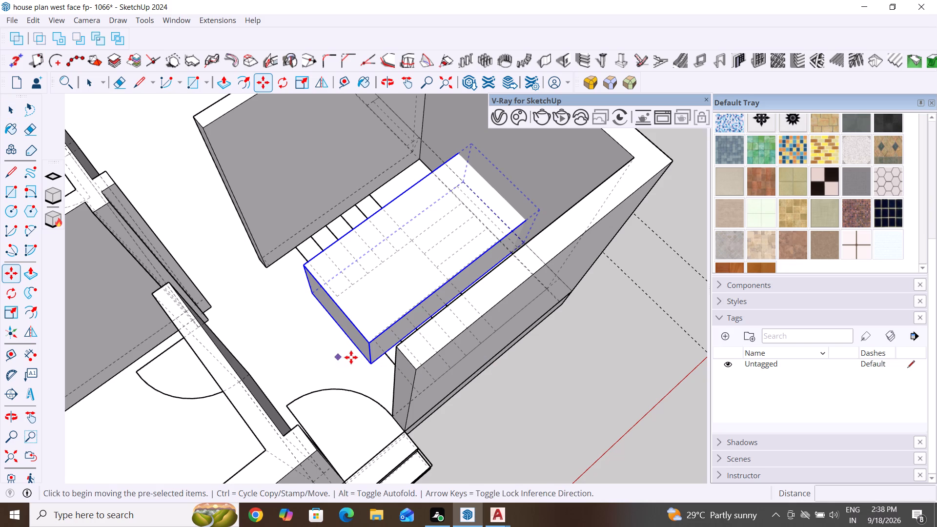
pyautogui.click(369, 365)
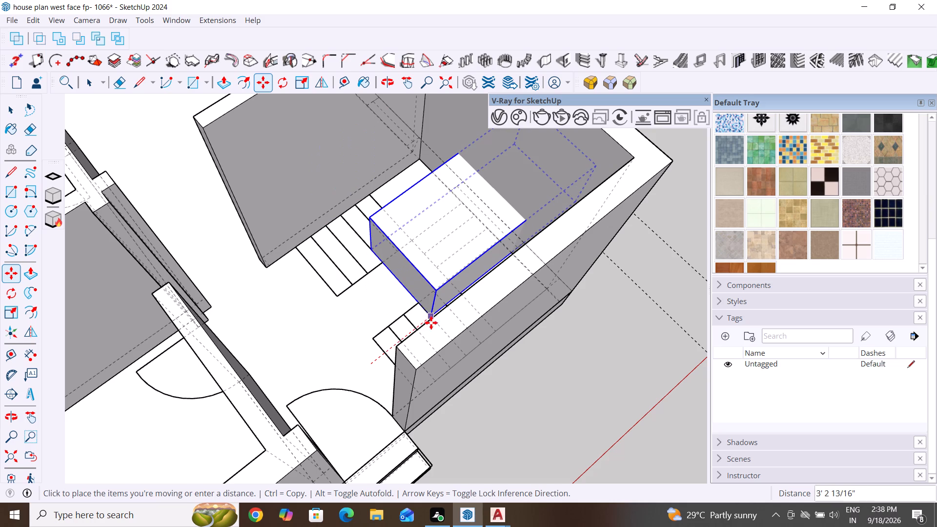
pyautogui.click(433, 318)
# Raise the block group 4' vertically so it crosses the side wall at window height.
pyautogui.moveTo(557, 364); pyautogui.dragTo(67, 88, button='middle')
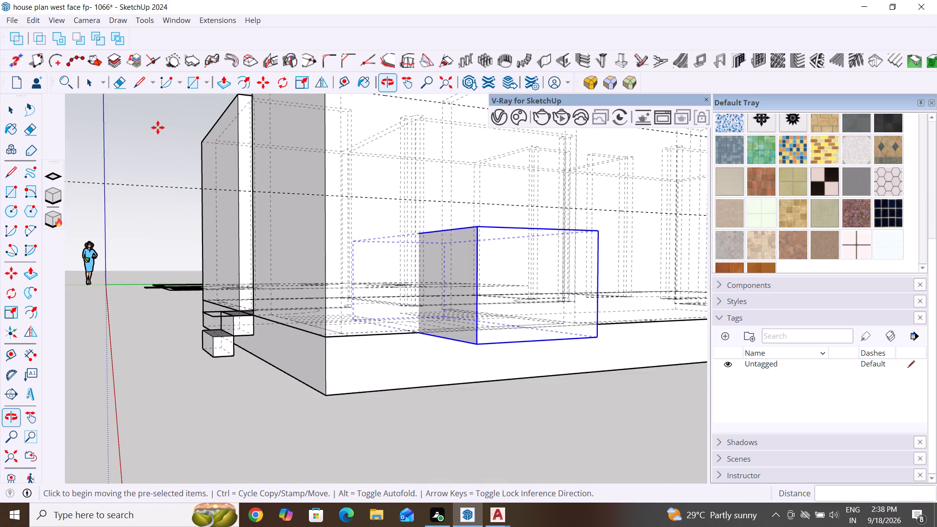
pyautogui.scroll(-4, 161, 131)
pyautogui.moveTo(134, 213); pyautogui.dragTo(268, 357, button='middle')
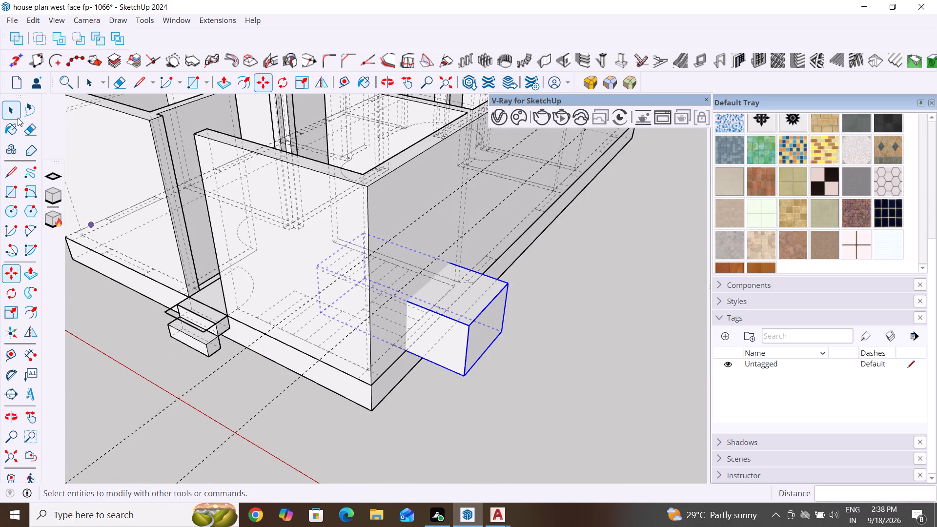
pyautogui.click(18, 109)
pyautogui.press('m')
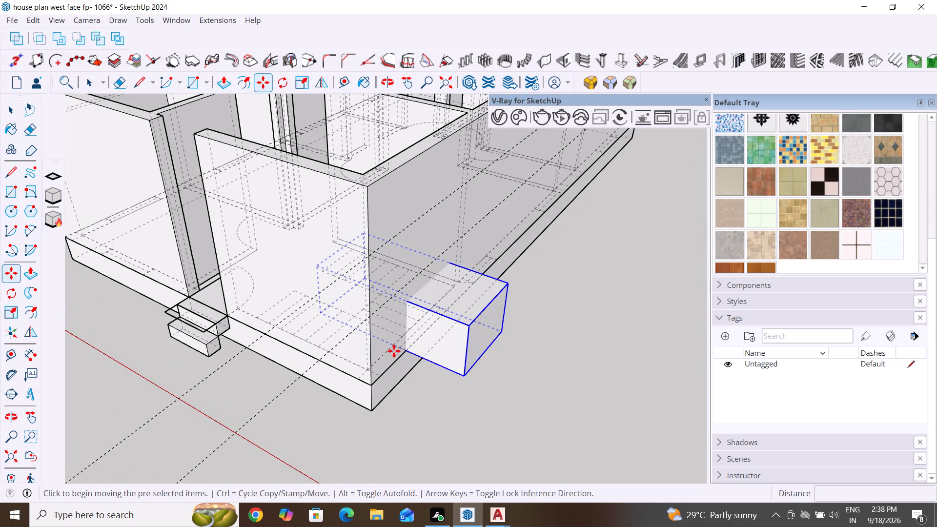
pyautogui.press('Return')
pyautogui.click(406, 349)
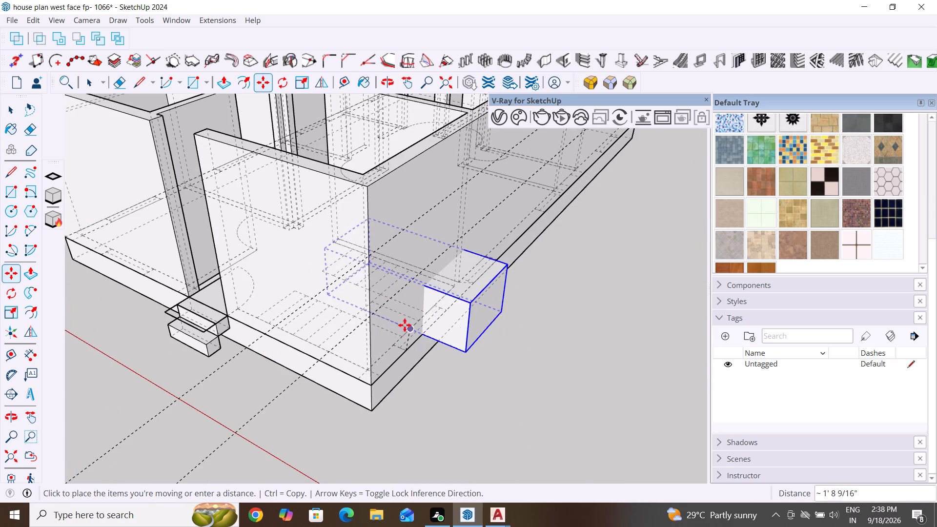
pyautogui.click(406, 289)
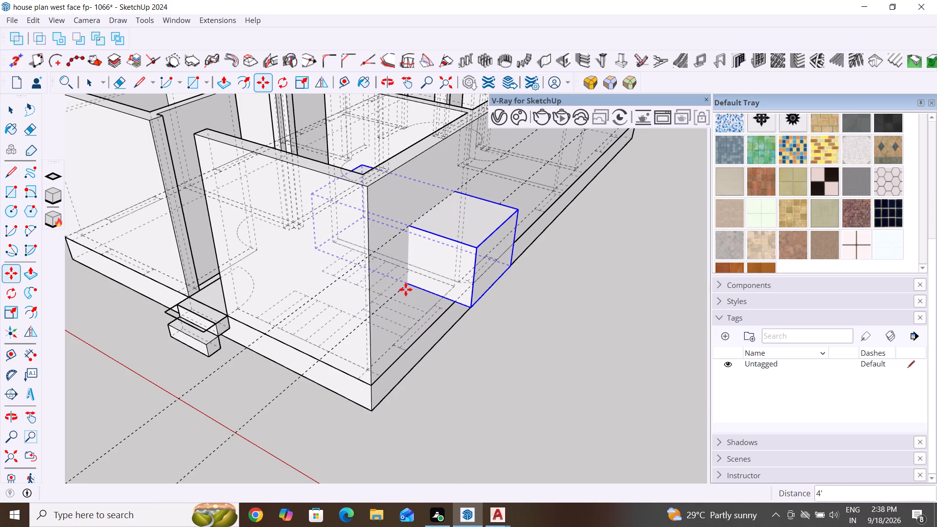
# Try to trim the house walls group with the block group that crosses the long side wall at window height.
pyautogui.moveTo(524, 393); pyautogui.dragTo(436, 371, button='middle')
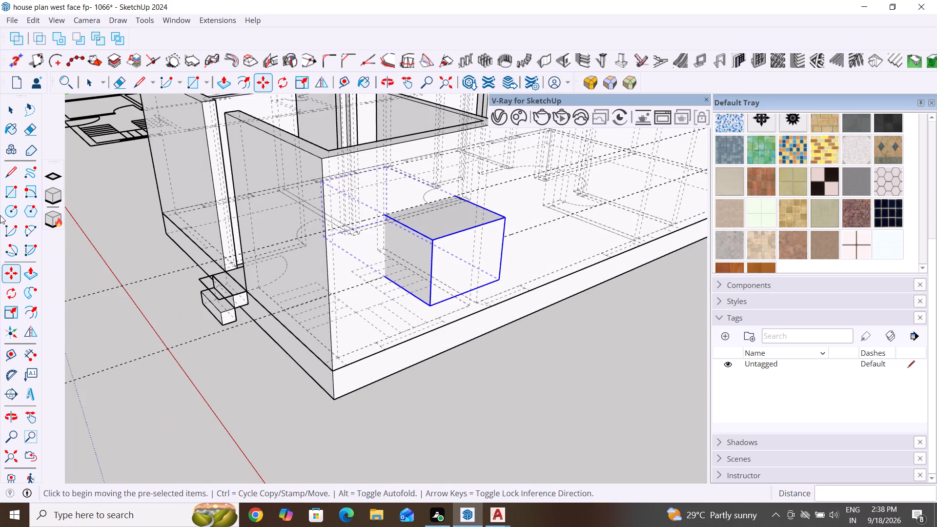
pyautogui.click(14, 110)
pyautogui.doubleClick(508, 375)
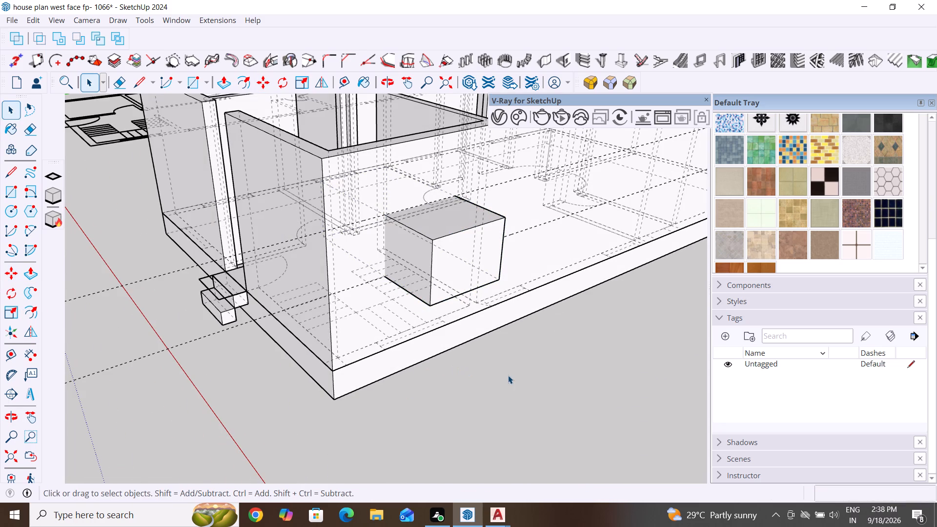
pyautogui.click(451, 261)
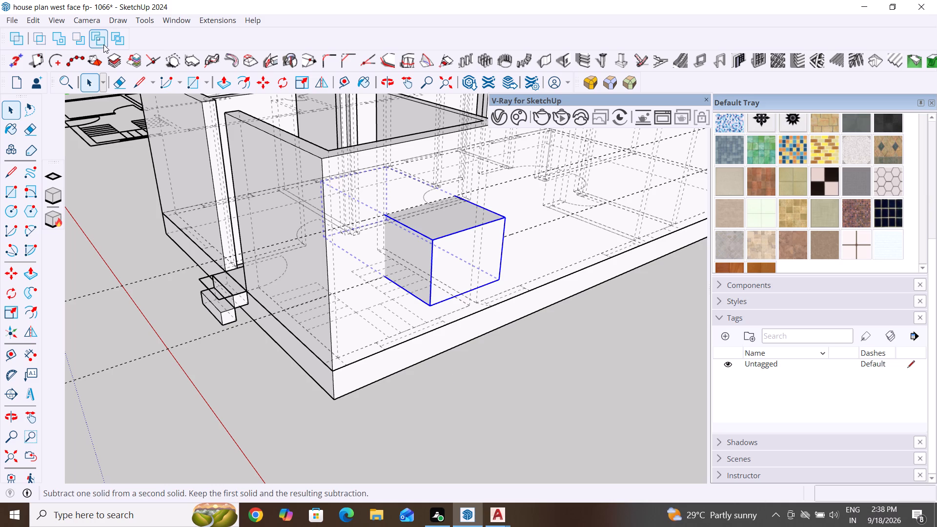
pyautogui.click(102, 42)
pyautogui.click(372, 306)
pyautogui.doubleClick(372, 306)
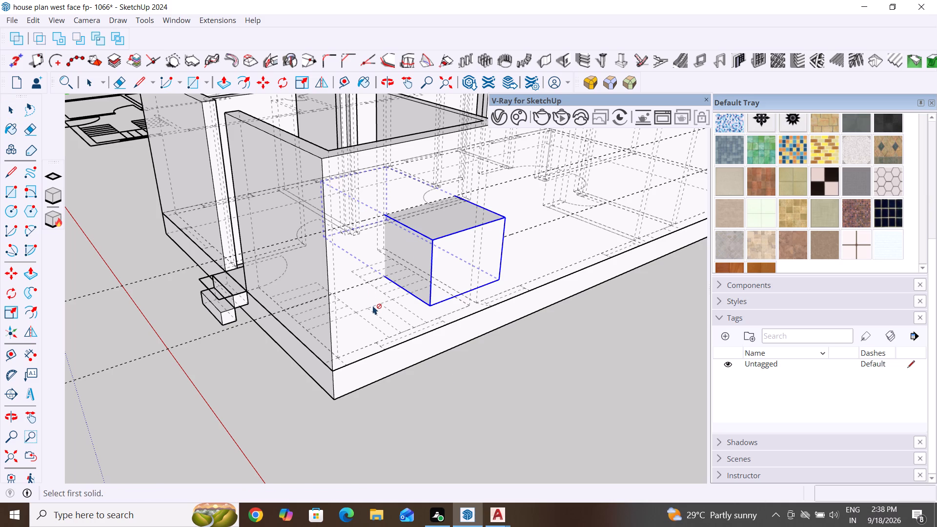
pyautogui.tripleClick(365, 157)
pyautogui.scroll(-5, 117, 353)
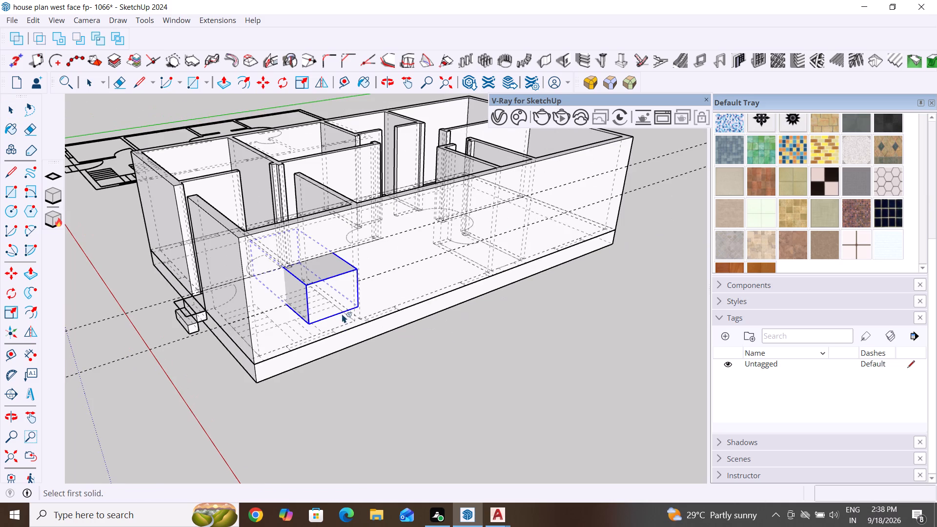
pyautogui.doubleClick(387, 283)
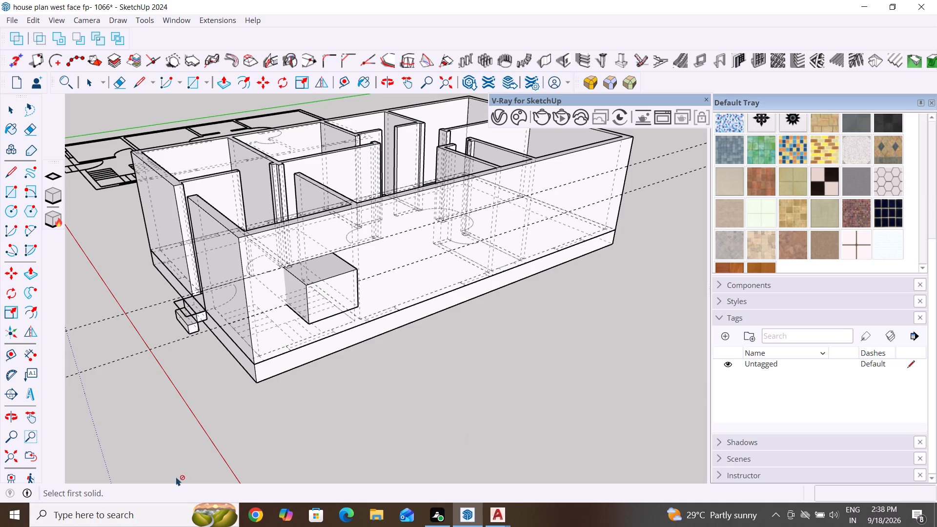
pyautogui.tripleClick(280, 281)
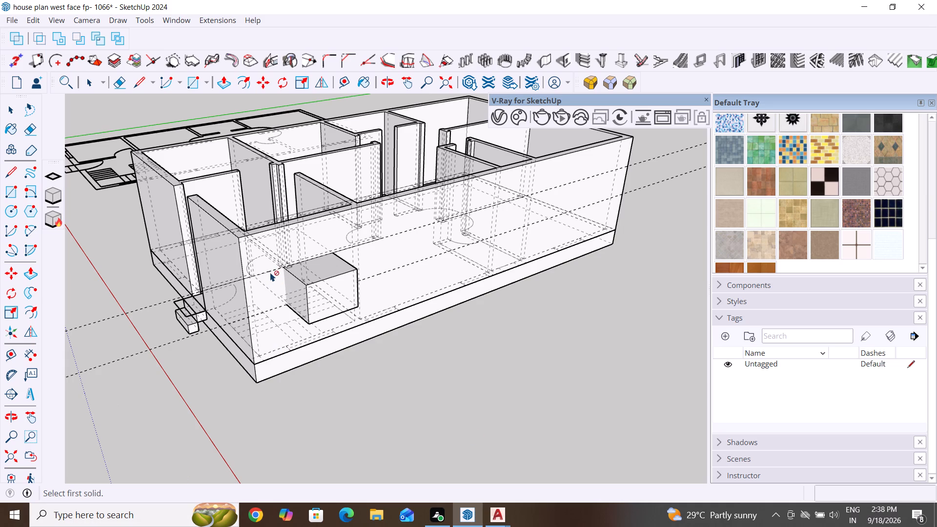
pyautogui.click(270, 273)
# Examine the walls, base slab and protruding block from above, from the side and from below.
pyautogui.moveTo(491, 214); pyautogui.dragTo(441, 392, button='middle')
pyautogui.moveTo(527, 286); pyautogui.dragTo(432, 306, button='middle')
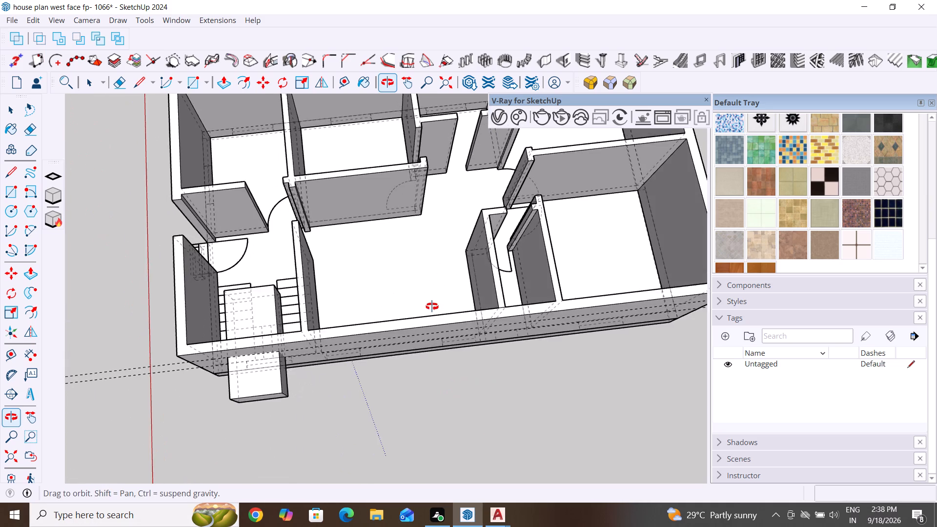
pyautogui.scroll(-6, 164, 254)
pyautogui.scroll(-2, 530, 260)
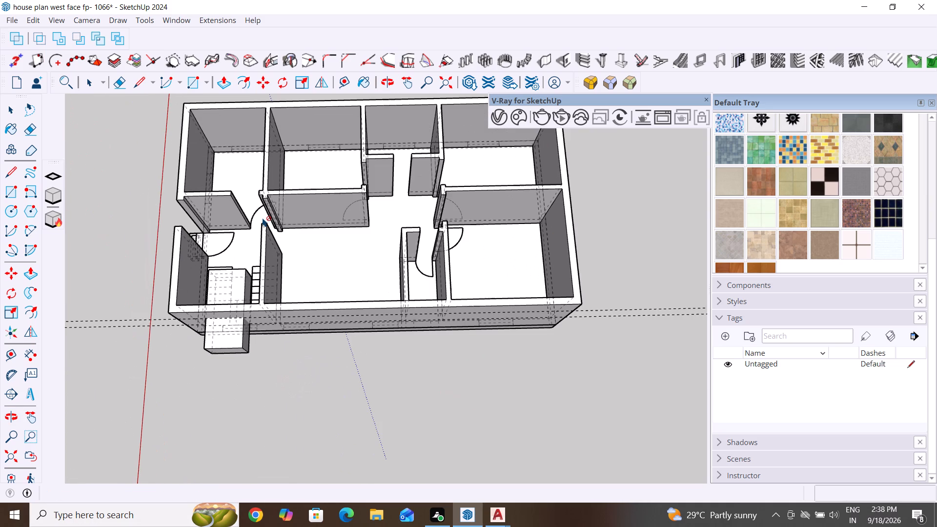
pyautogui.moveTo(441, 246); pyautogui.dragTo(610, 208, button='middle')
pyautogui.moveTo(264, 217); pyautogui.dragTo(265, 395, button='middle')
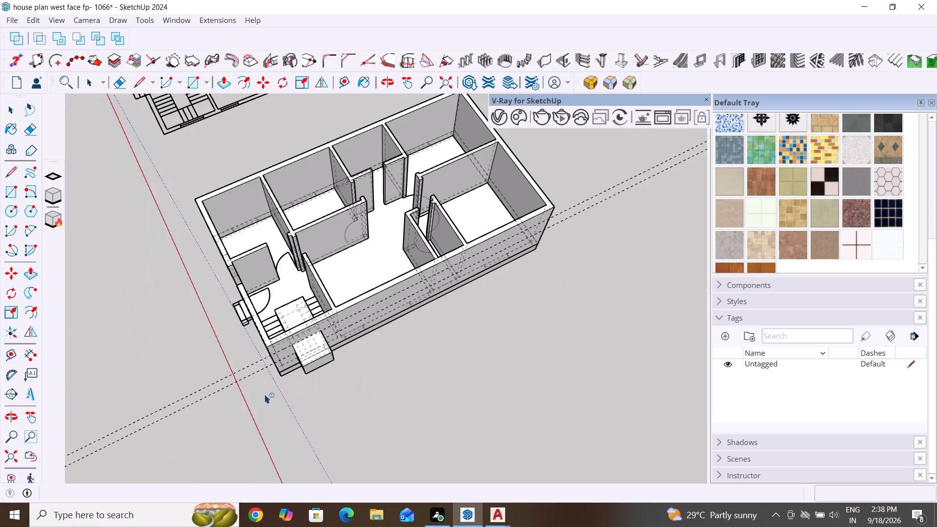
pyautogui.moveTo(265, 395); pyautogui.dragTo(349, 148, button='middle')
pyautogui.moveTo(265, 395); pyautogui.dragTo(347, 228, button='middle')
pyautogui.moveTo(292, 316); pyautogui.dragTo(265, 395, button='middle')
pyautogui.moveTo(265, 395); pyautogui.dragTo(362, 261, button='middle')
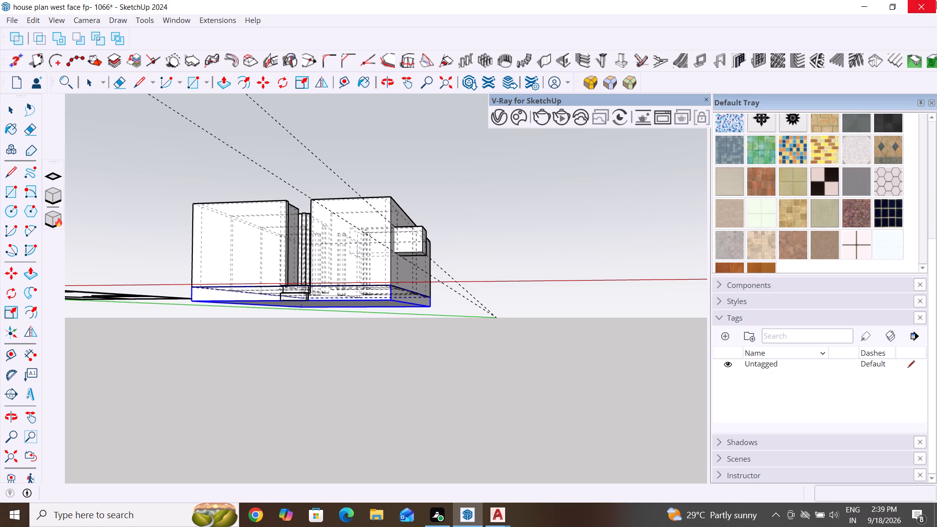
pyautogui.click(522, 350)
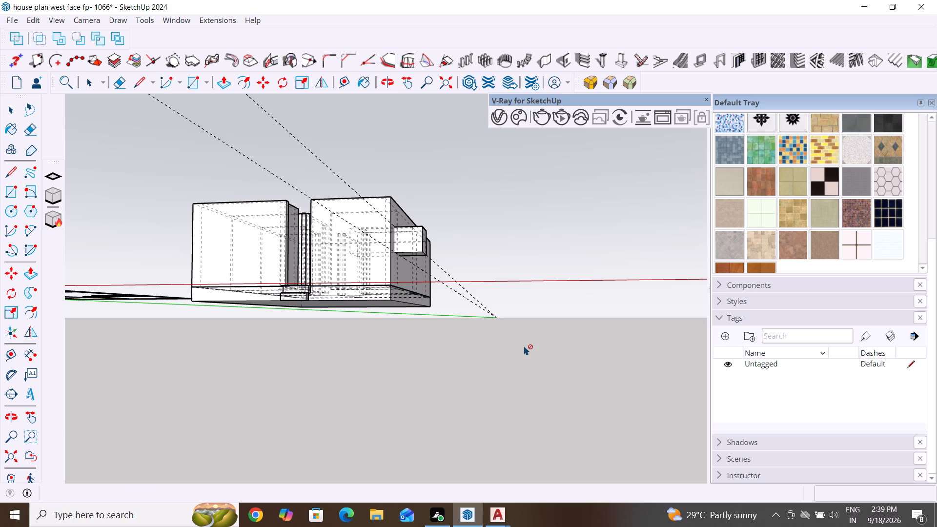
pyautogui.moveTo(484, 227); pyautogui.dragTo(296, 366, button='middle')
pyautogui.moveTo(541, 203); pyautogui.dragTo(446, 255, button='middle')
pyautogui.scroll(1, 531, 304)
pyautogui.middleClick(531, 304)
# Turn off the display of hidden back edges.
pyautogui.press('k')
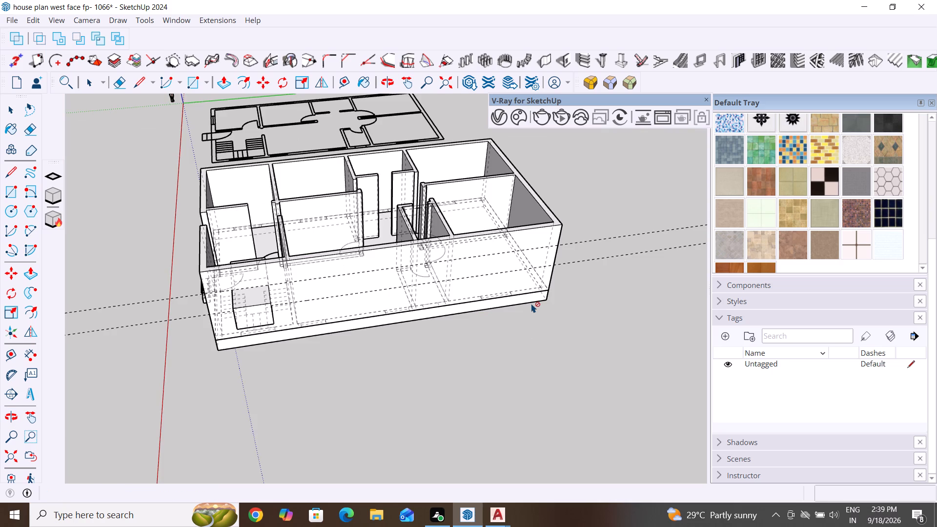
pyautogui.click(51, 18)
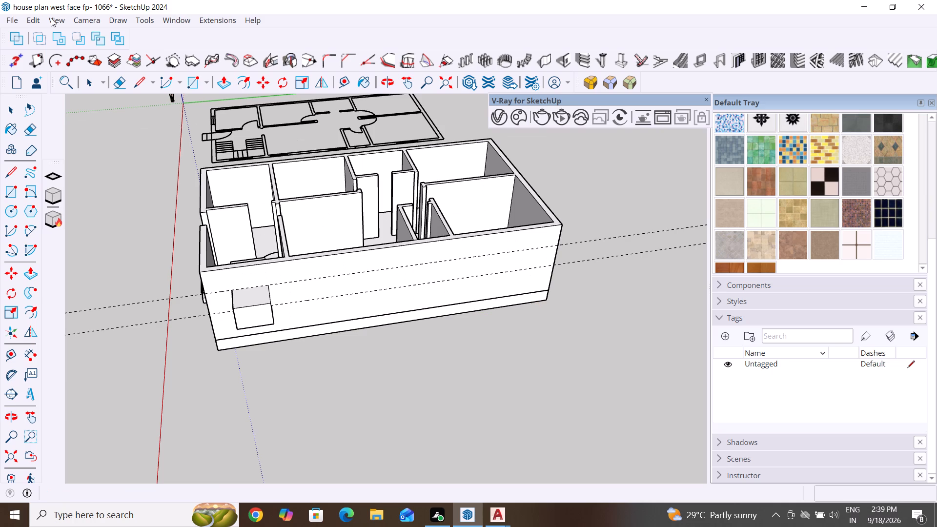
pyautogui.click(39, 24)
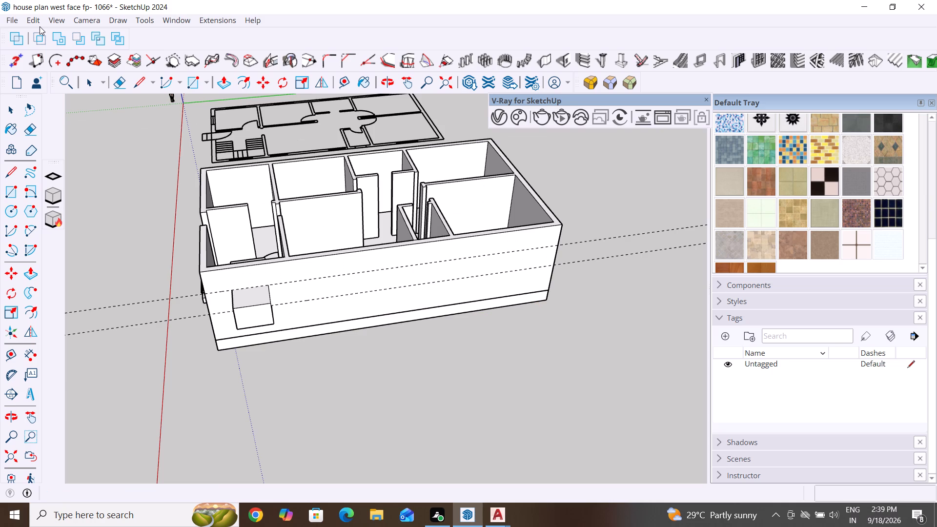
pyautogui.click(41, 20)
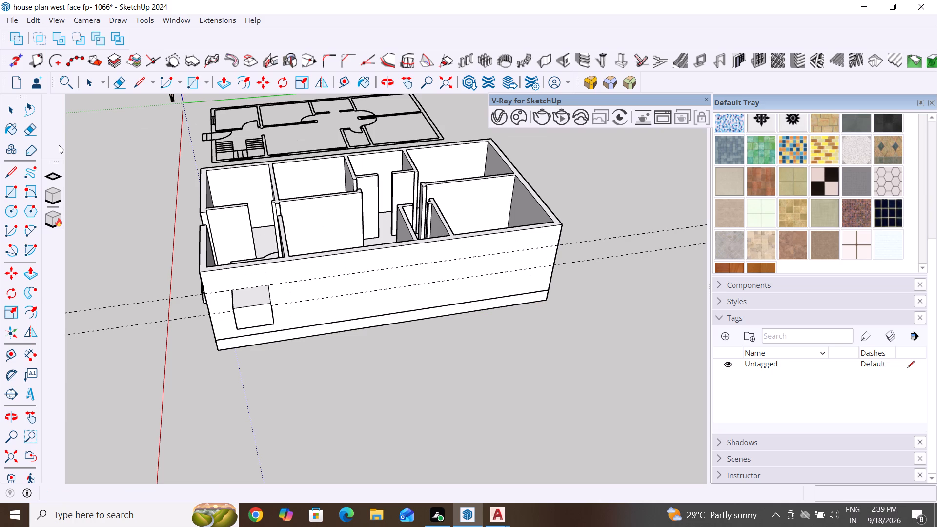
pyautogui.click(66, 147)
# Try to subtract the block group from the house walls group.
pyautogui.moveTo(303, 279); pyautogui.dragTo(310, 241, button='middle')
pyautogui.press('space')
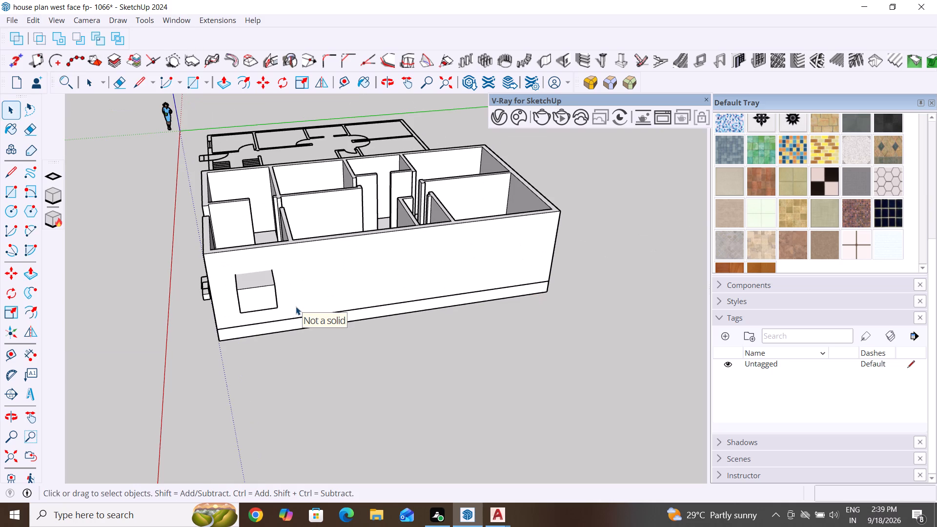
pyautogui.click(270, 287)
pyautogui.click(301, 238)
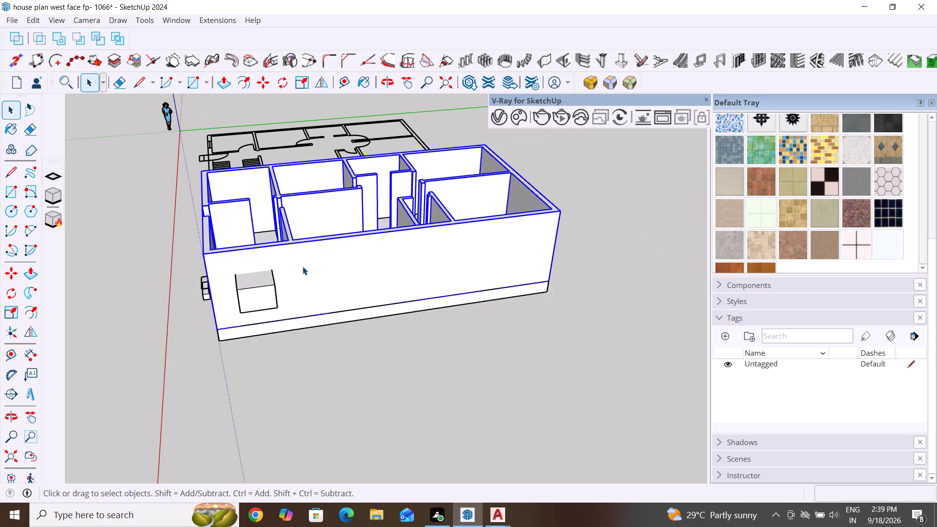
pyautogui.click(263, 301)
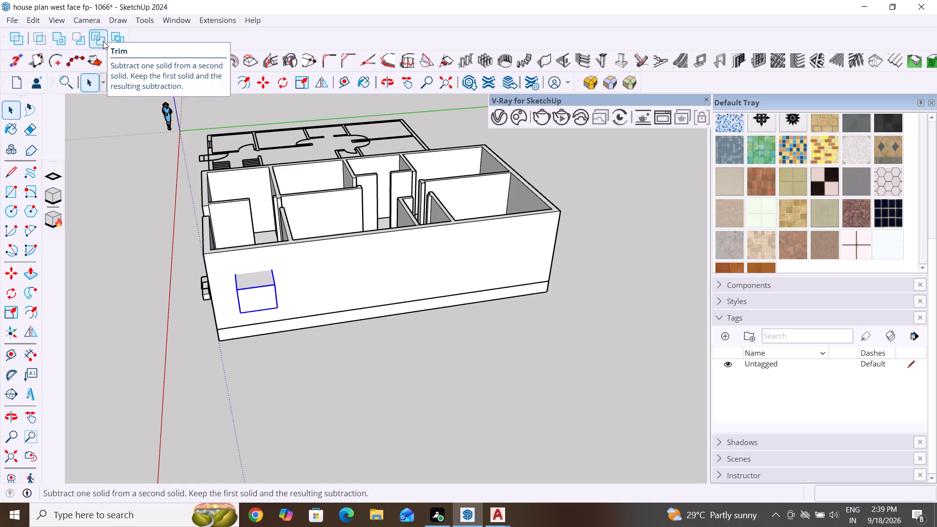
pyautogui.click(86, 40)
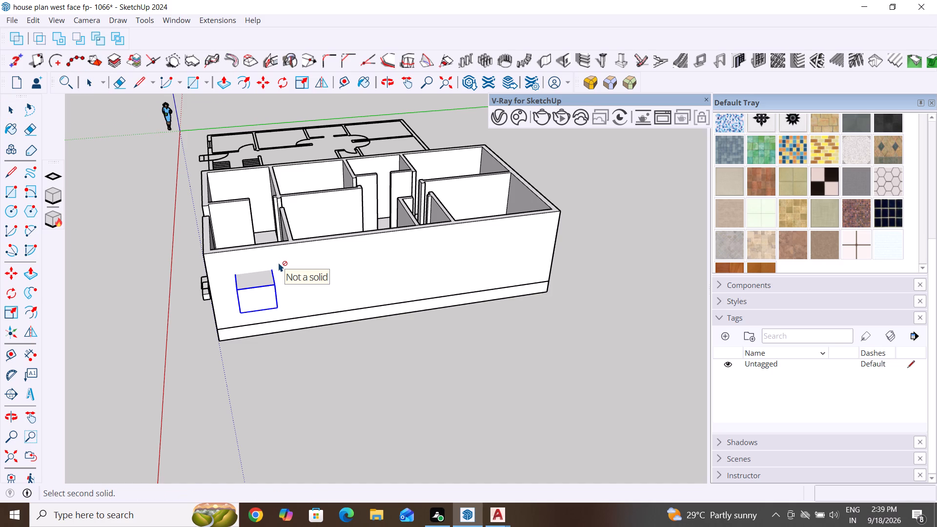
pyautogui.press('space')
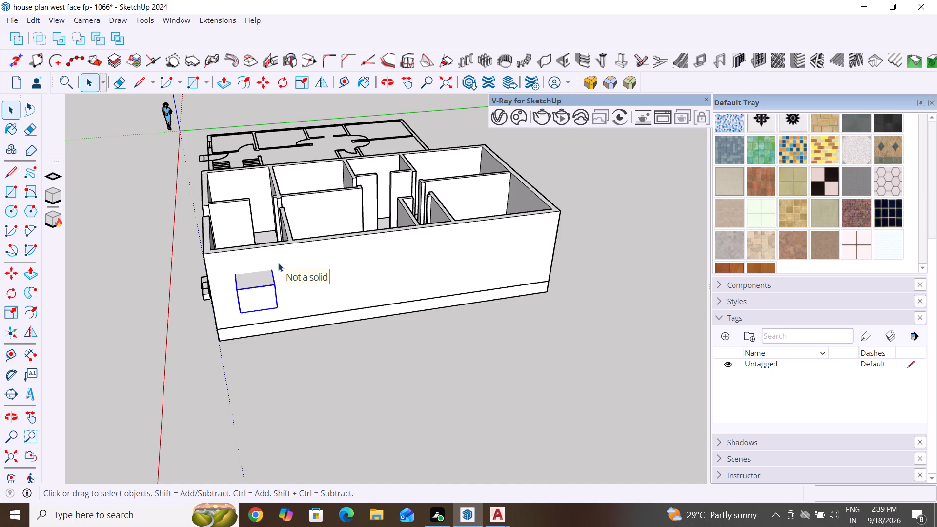
# Select the house walls group and make the Solid Inspector² tool available in the workspace.
pyautogui.click(297, 260)
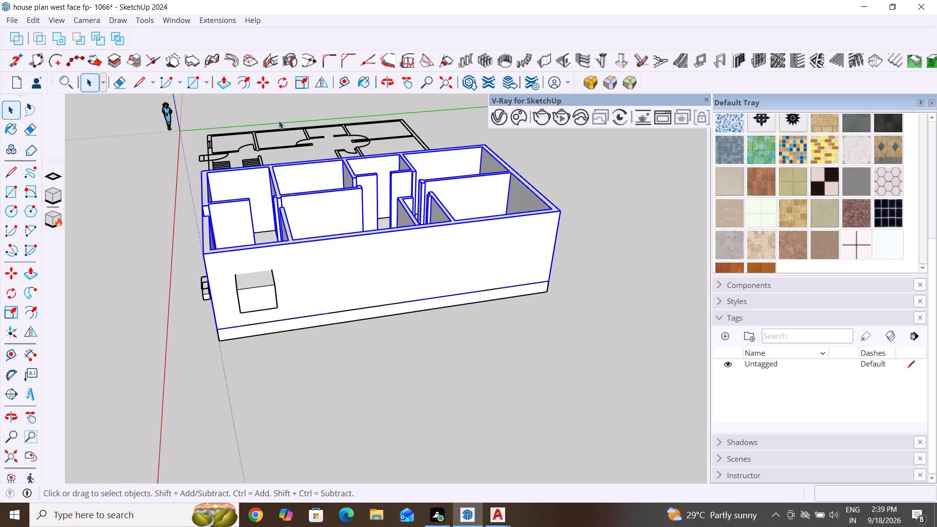
pyautogui.click(220, 20)
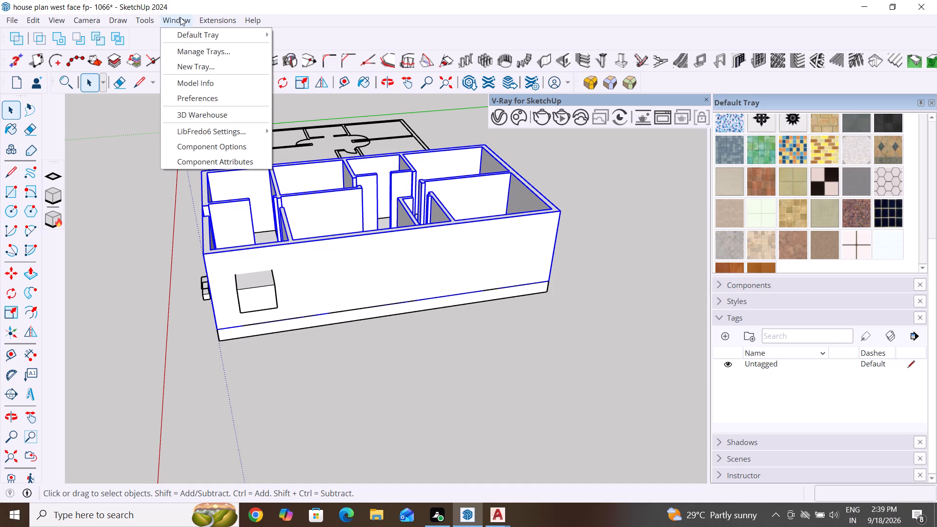
pyautogui.rightClick(291, 15)
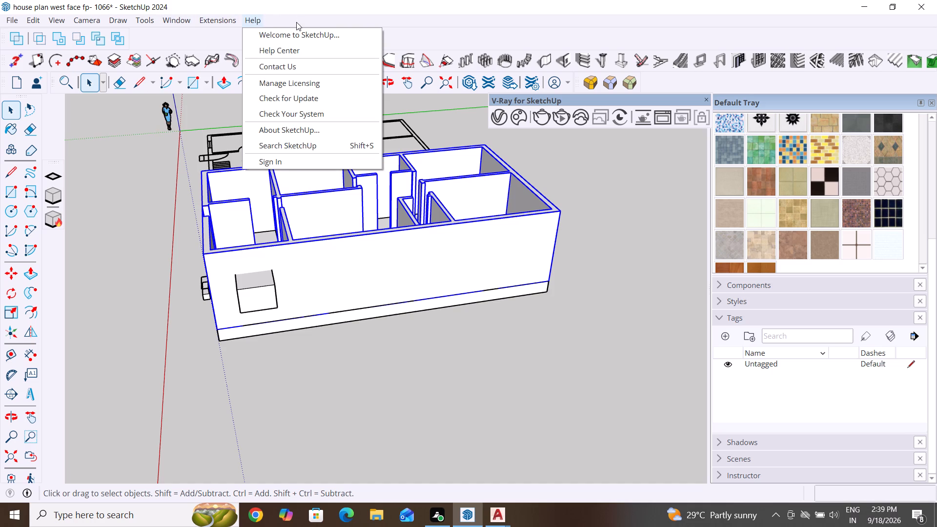
pyautogui.click(296, 22)
pyautogui.rightClick(296, 22)
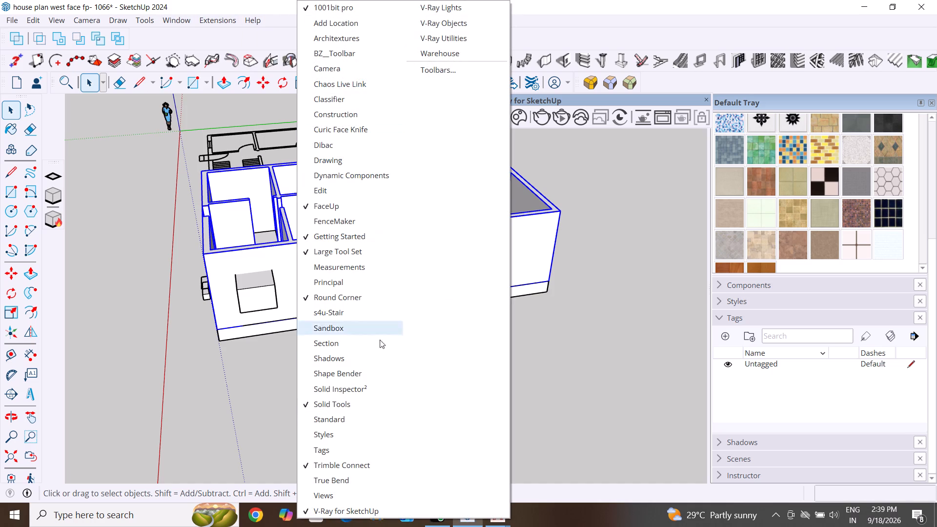
pyautogui.click(348, 392)
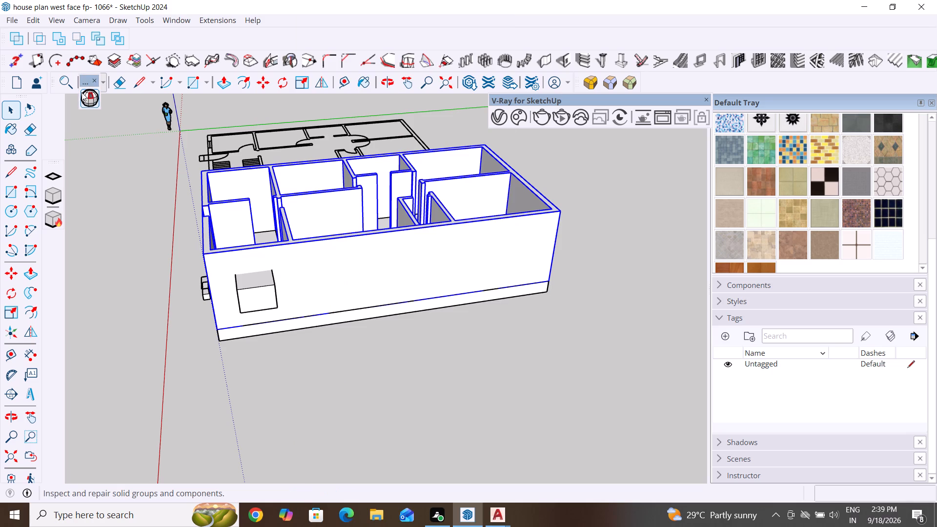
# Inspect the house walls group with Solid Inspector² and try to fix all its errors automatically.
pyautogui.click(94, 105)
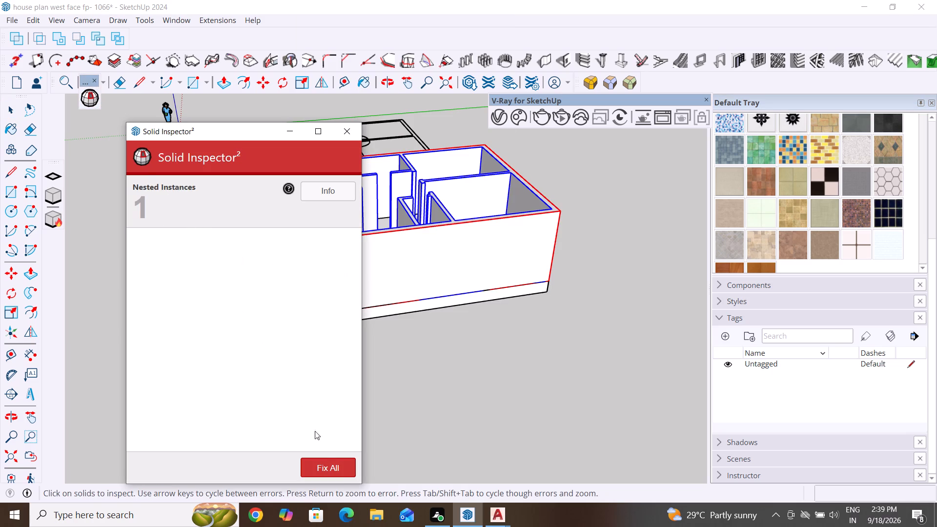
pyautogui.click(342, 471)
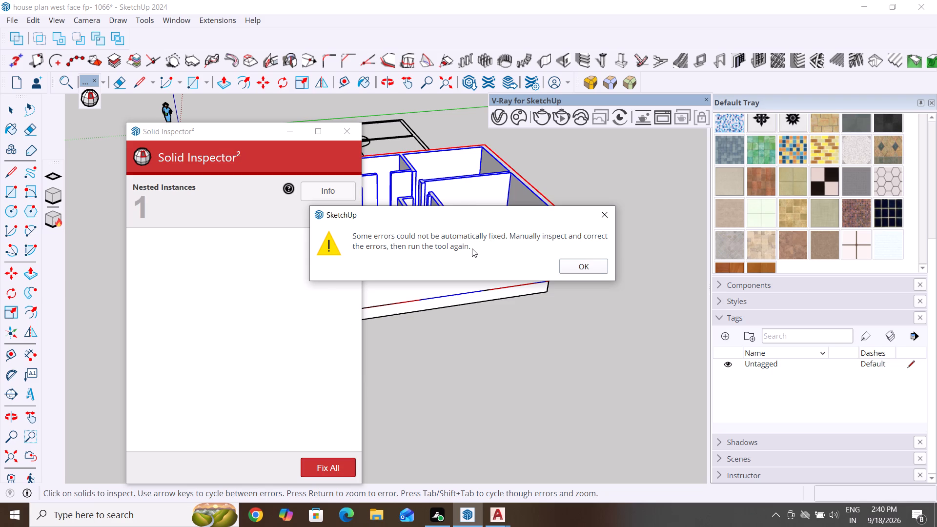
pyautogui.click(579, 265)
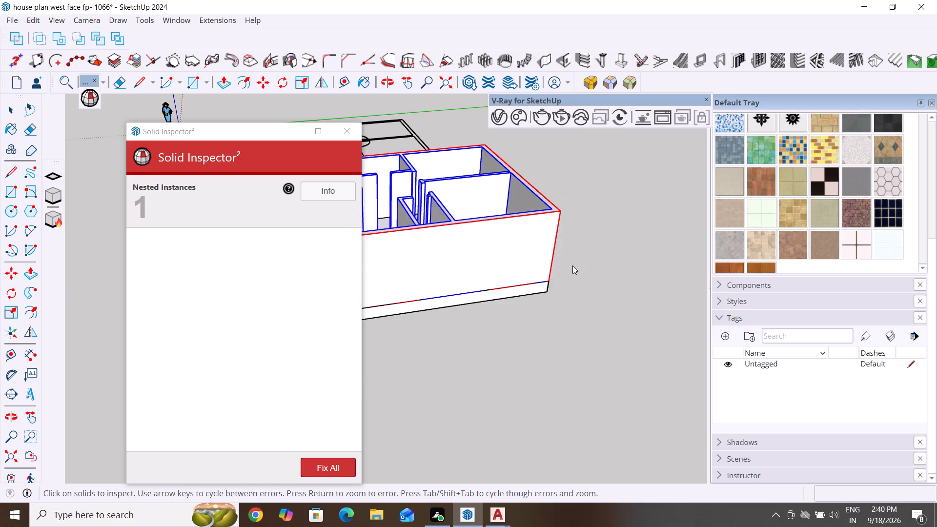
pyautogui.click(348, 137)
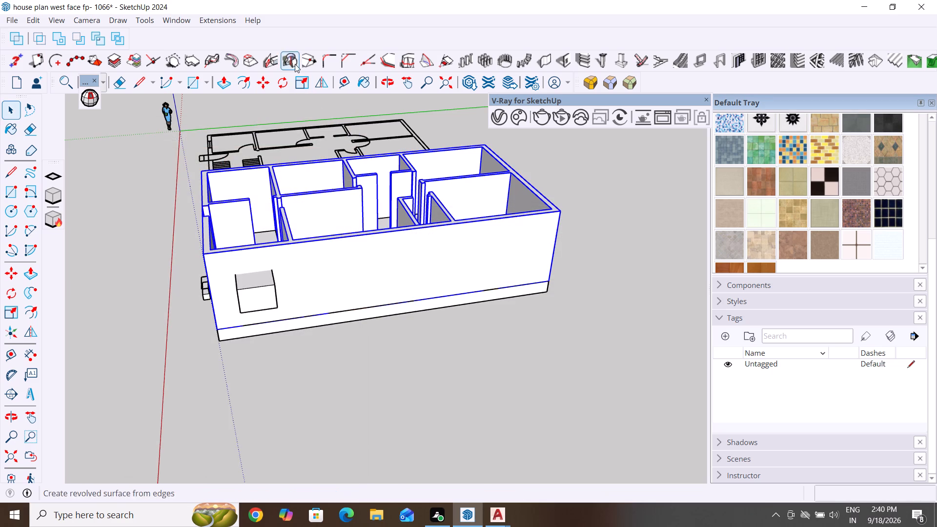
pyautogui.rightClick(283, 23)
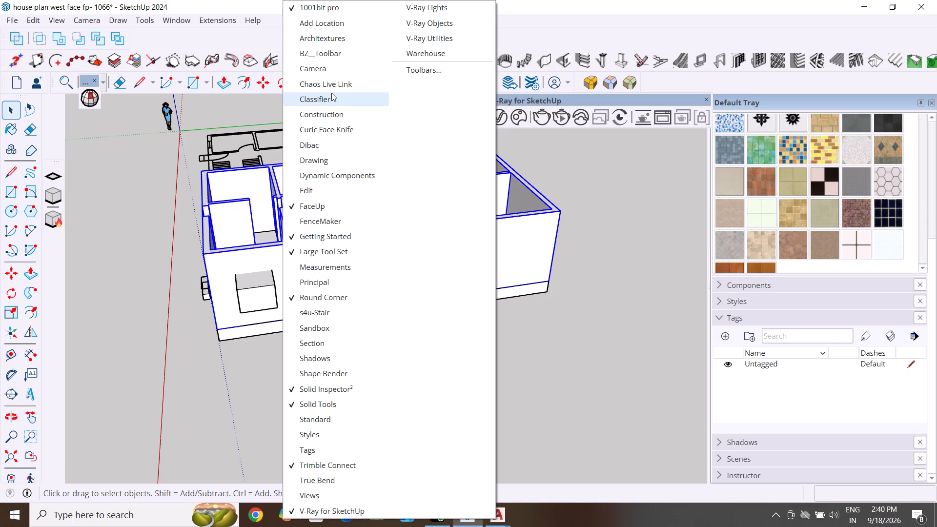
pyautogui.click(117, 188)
# Inspect the house walls group with Solid Inspector², read the Nested Instances information, and try to fix all errors.
pyautogui.click(363, 247)
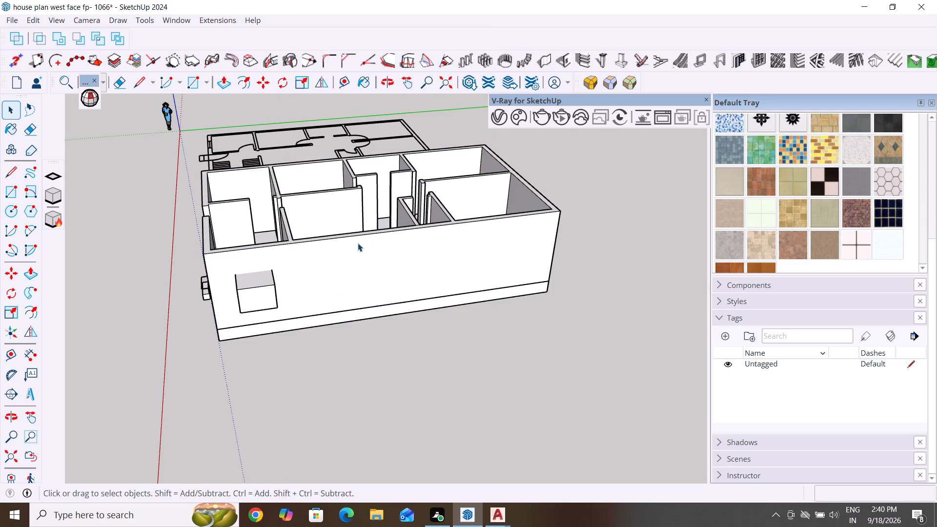
pyautogui.click(88, 100)
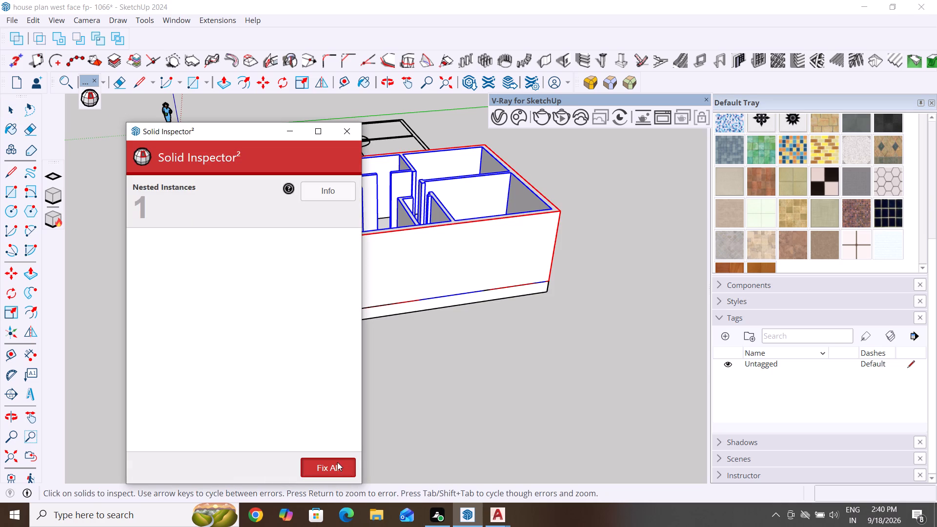
pyautogui.click(324, 189)
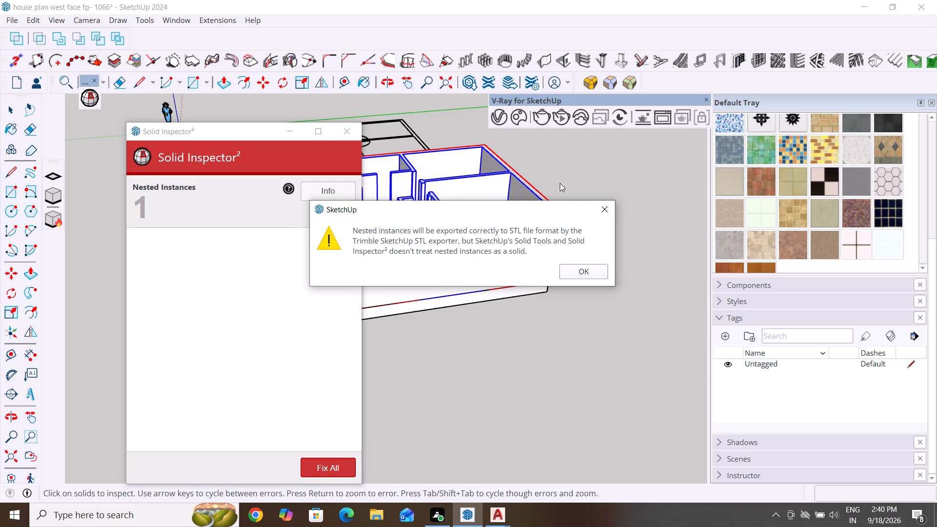
pyautogui.click(577, 272)
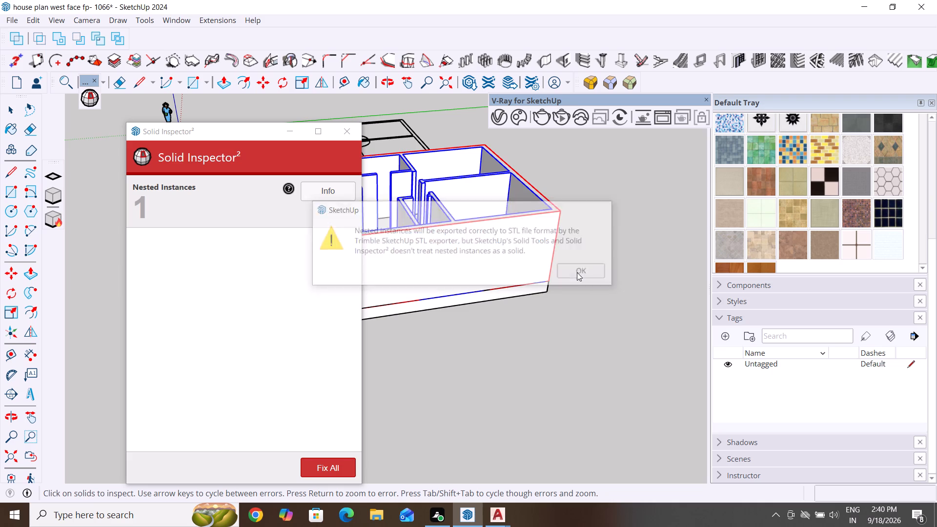
pyautogui.click(329, 467)
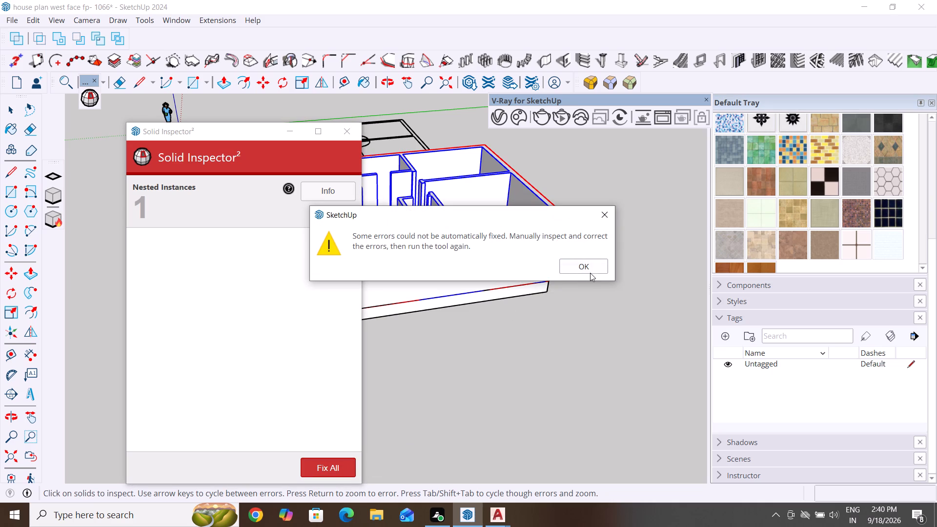
pyautogui.click(590, 273)
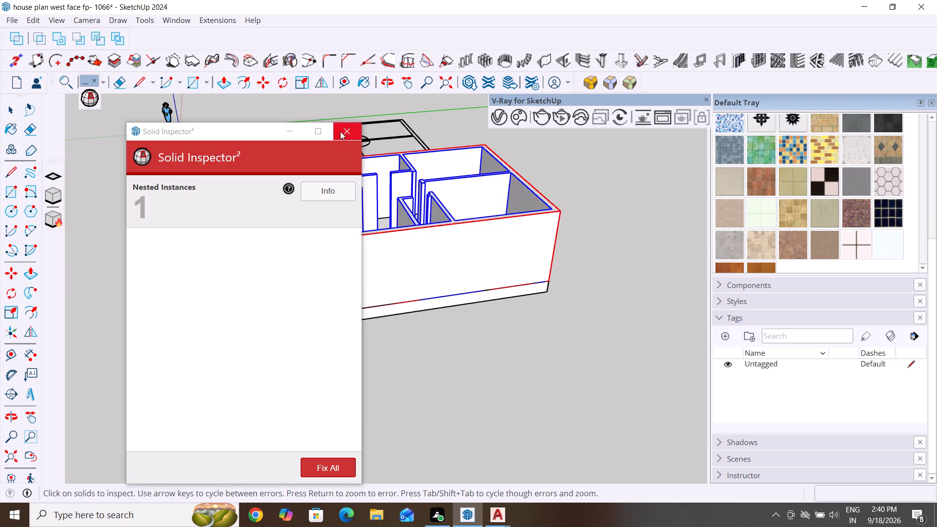
pyautogui.click(340, 131)
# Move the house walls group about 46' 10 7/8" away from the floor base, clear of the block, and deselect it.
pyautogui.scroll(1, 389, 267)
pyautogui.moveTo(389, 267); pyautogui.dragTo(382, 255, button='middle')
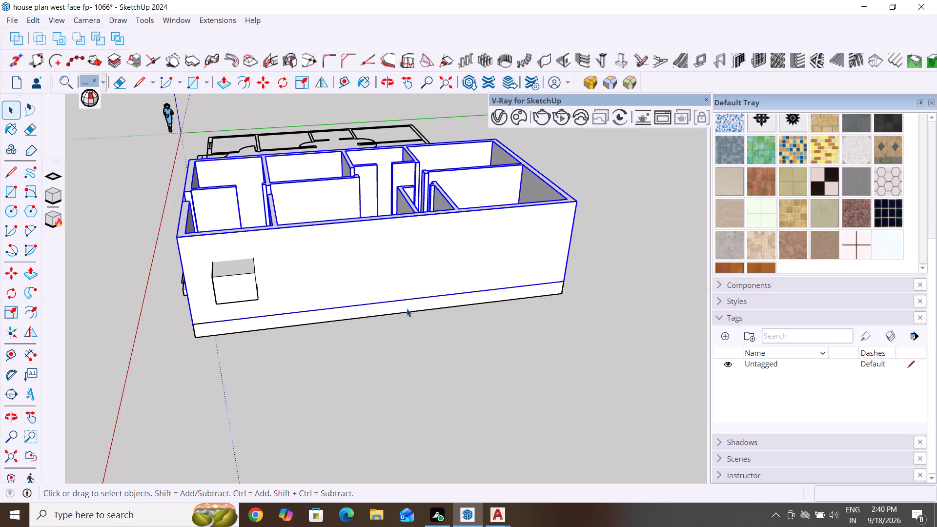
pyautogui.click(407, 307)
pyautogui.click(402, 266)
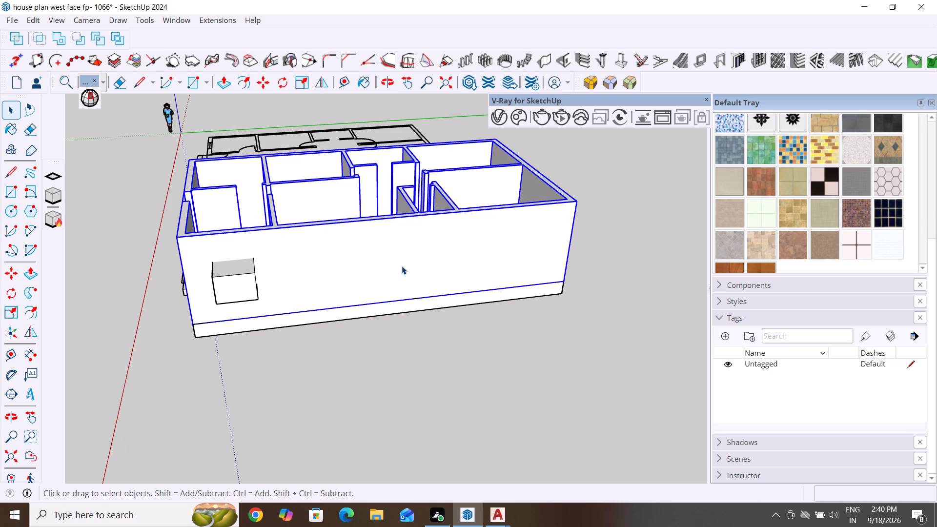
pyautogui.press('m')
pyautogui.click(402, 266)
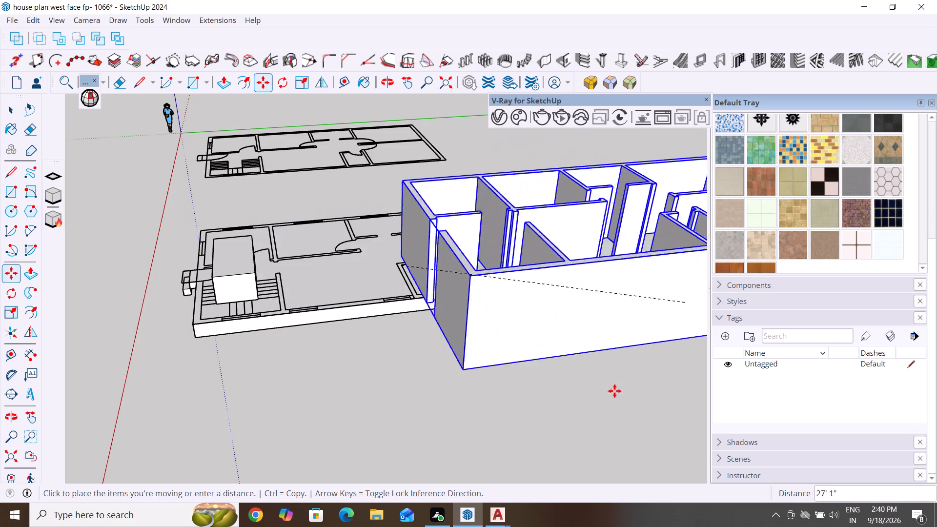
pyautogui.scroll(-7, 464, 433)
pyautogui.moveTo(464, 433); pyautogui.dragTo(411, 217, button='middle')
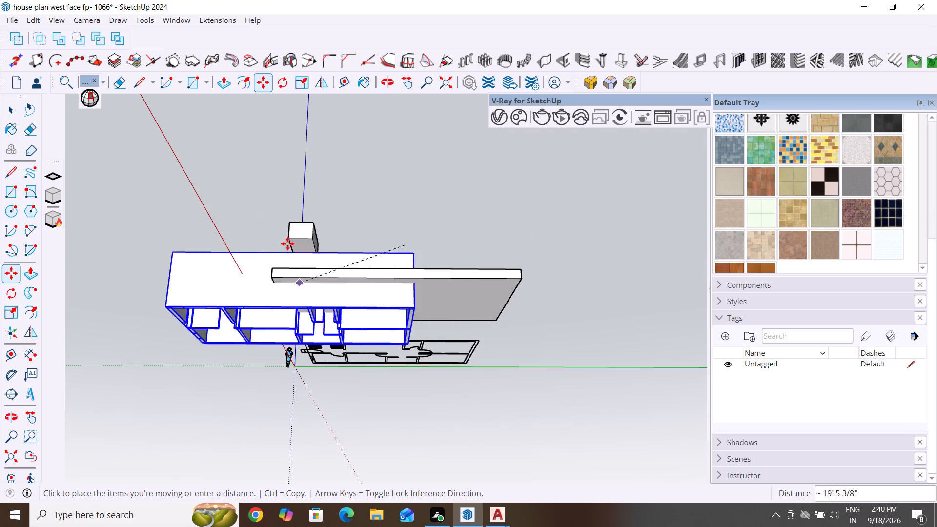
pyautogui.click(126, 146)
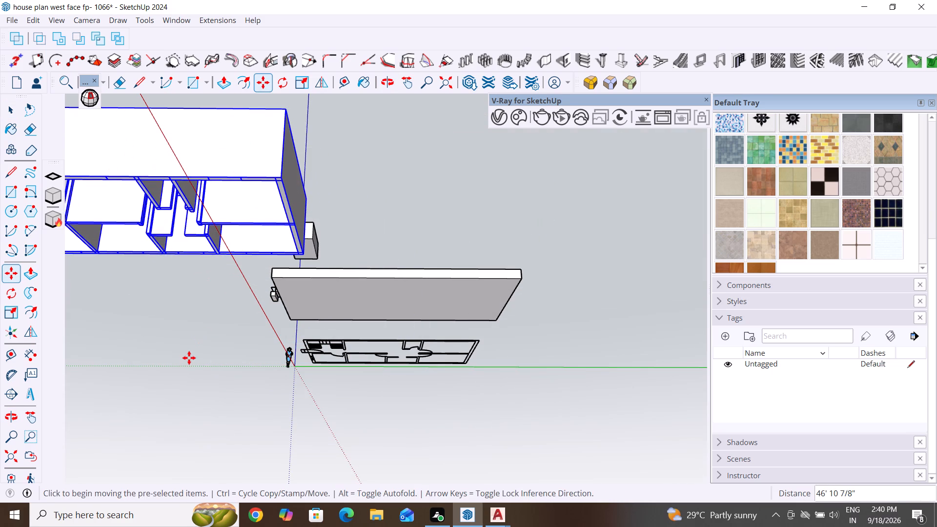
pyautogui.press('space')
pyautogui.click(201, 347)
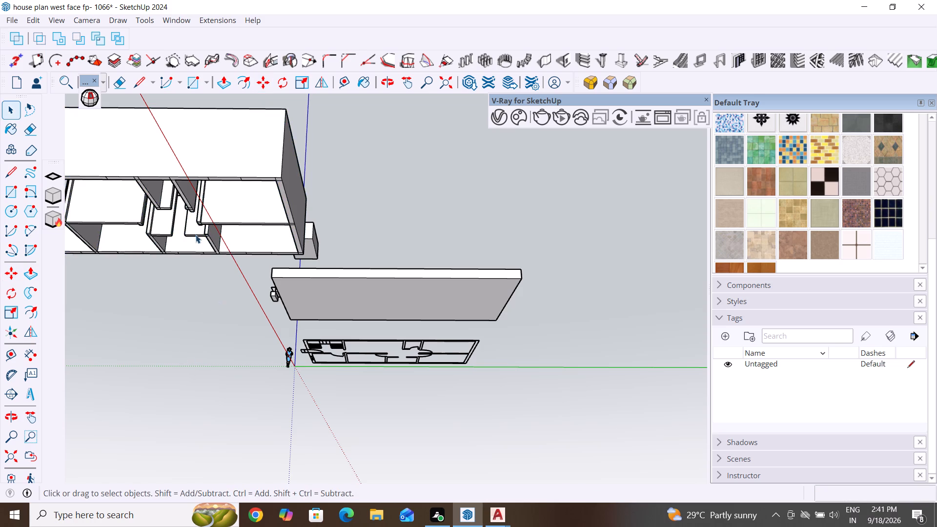
# Examine the underside and interior of the separated house walls group for stray or nested geometry.
pyautogui.scroll(4, 196, 234)
pyautogui.moveTo(204, 244); pyautogui.dragTo(429, 210, button='middle')
pyautogui.scroll(1, 204, 244)
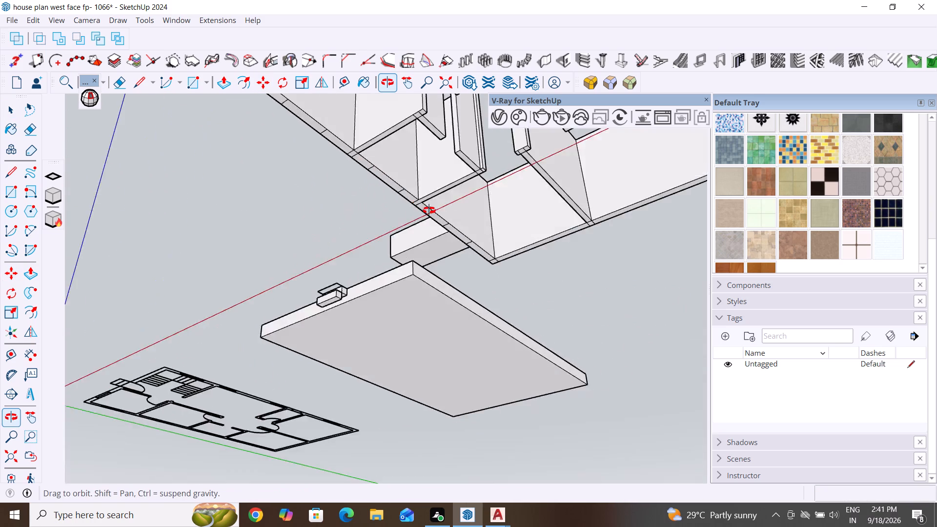
pyautogui.moveTo(429, 210); pyautogui.dragTo(436, 246, button='middle')
pyautogui.scroll(-1, 439, 231)
pyautogui.scroll(4, 279, 184)
pyautogui.scroll(-2, 438, 213)
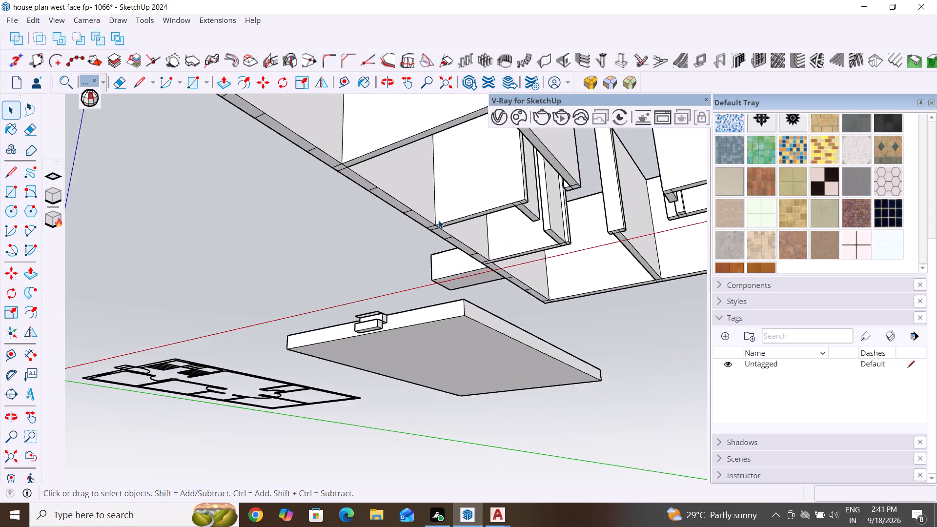
pyautogui.scroll(-7, 438, 220)
pyautogui.scroll(-3, 495, 136)
pyautogui.moveTo(494, 143); pyautogui.dragTo(493, 144, button='middle')
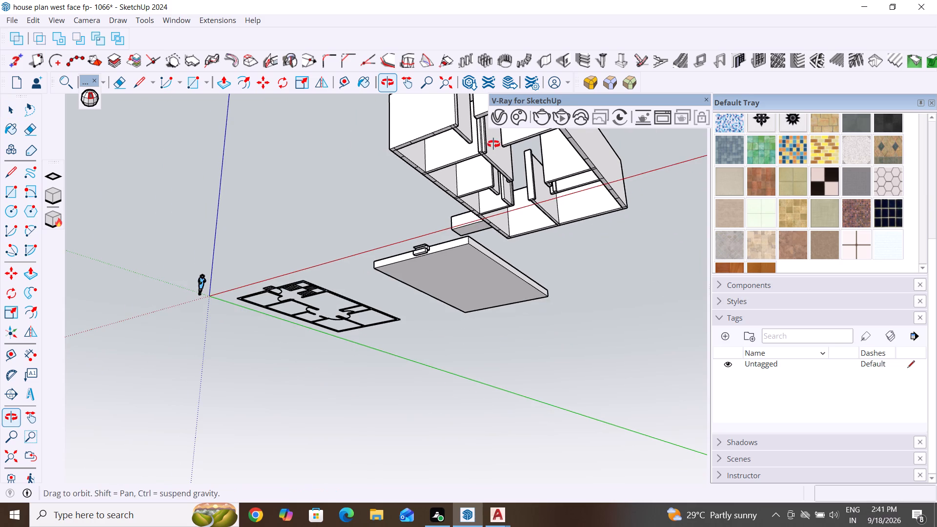
pyautogui.moveTo(493, 144); pyautogui.dragTo(367, 195, button='middle')
pyautogui.scroll(6, 365, 166)
pyautogui.moveTo(296, 222); pyautogui.dragTo(262, 172, button='middle')
pyautogui.scroll(8, 240, 150)
pyautogui.scroll(6, 252, 245)
pyautogui.scroll(-12, 252, 245)
pyautogui.scroll(-3, 405, 260)
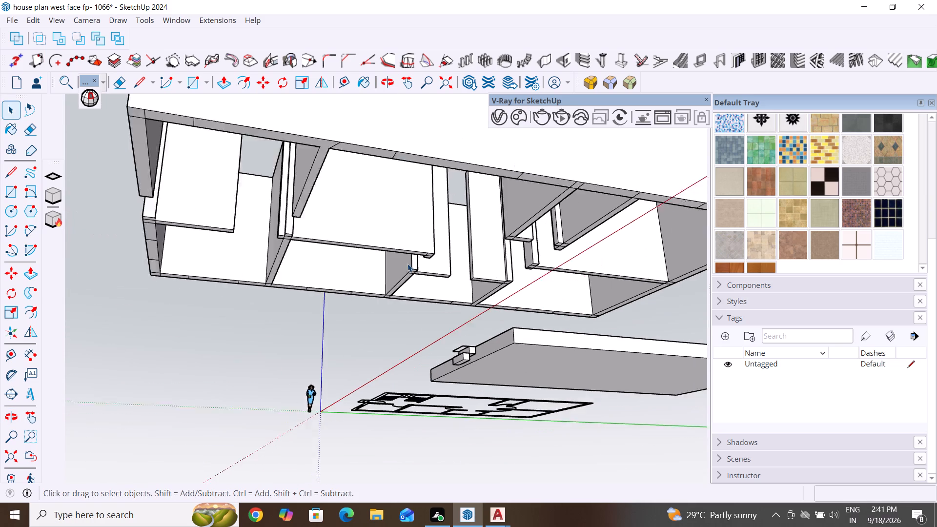
pyautogui.scroll(-1, 407, 263)
pyautogui.scroll(-5, 517, 221)
pyautogui.moveTo(539, 181); pyautogui.dragTo(417, 354, button='middle')
# Inspect the separated house walls group with Solid Inspector² and try to fix all its errors automatically.
pyautogui.click(368, 406)
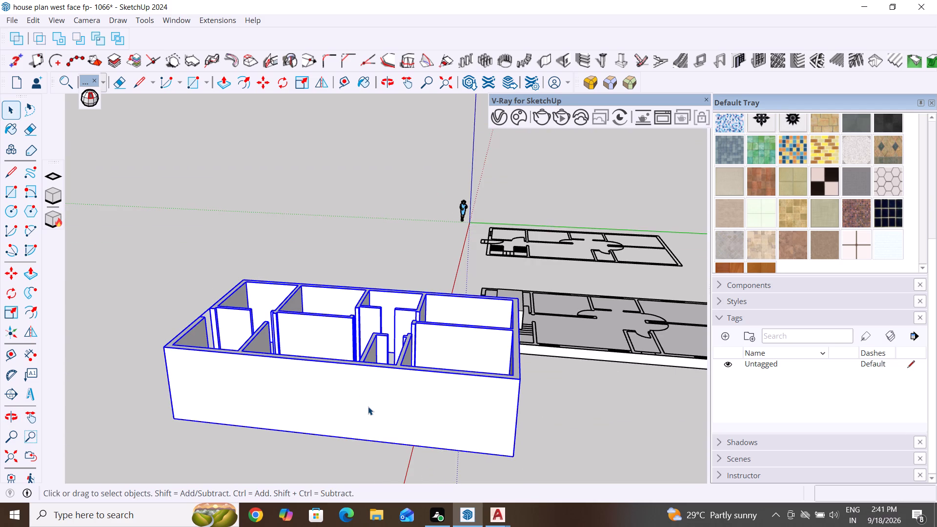
pyautogui.click(96, 100)
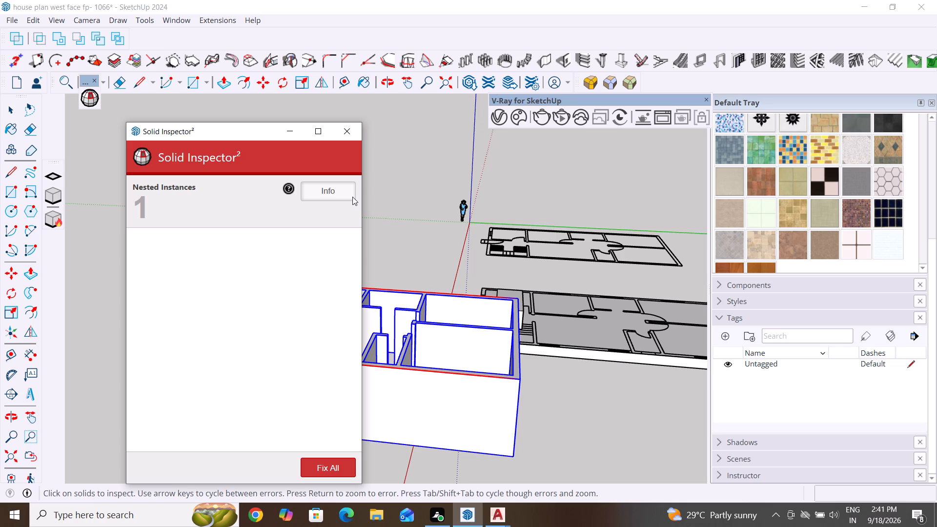
pyautogui.click(331, 469)
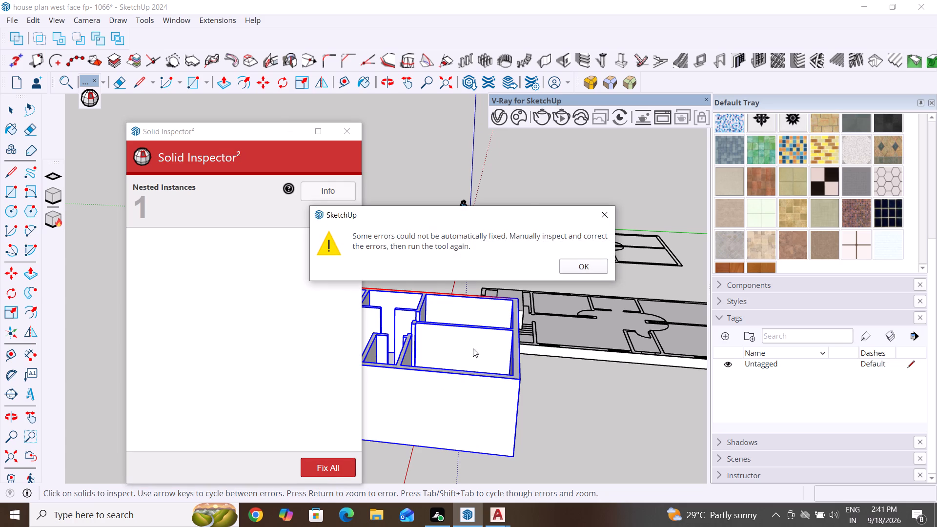
pyautogui.click(568, 268)
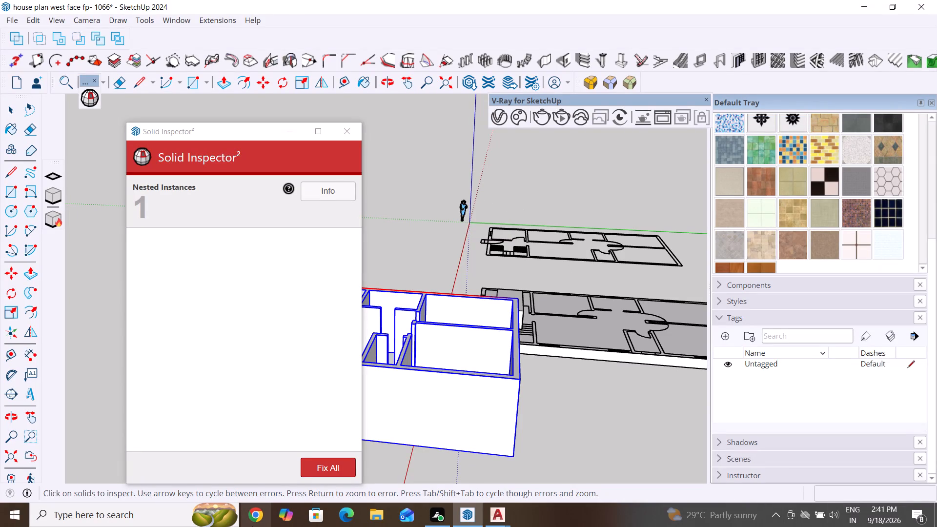
pyautogui.click(349, 137)
# Open the house walls group for editing, examine its geometry from several sides, and leave the group.
pyautogui.click(274, 387)
pyautogui.doubleClick(274, 387)
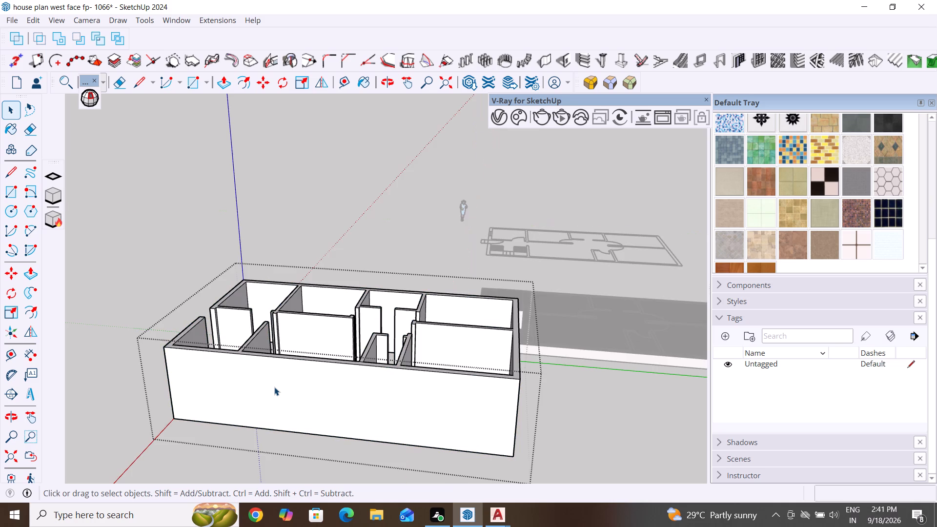
pyautogui.scroll(-3, 312, 386)
pyautogui.moveTo(314, 386); pyautogui.dragTo(576, 308, button='middle')
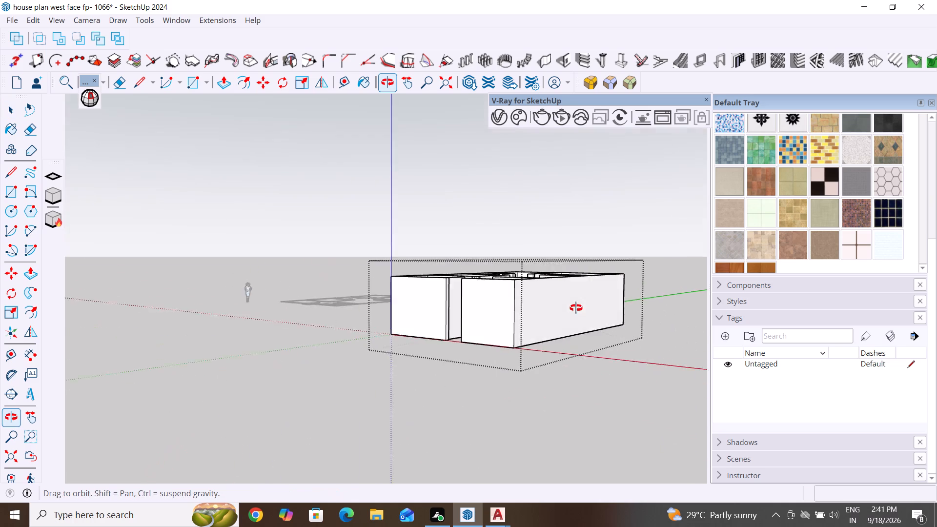
pyautogui.moveTo(576, 308); pyautogui.dragTo(408, 290, button='middle')
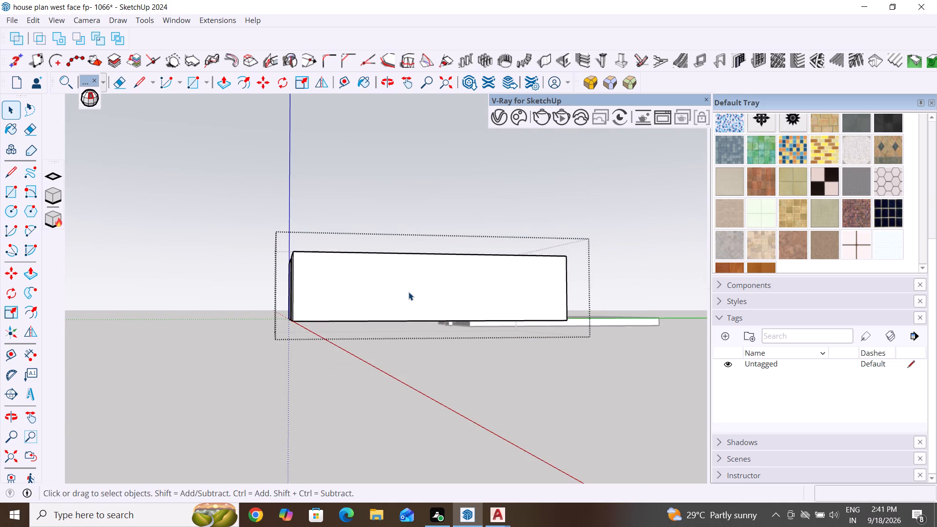
pyautogui.scroll(-5, 405, 293)
pyautogui.moveTo(390, 313); pyautogui.dragTo(417, 468, button='middle')
pyautogui.moveTo(448, 325); pyautogui.dragTo(142, 438, button='middle')
pyautogui.moveTo(301, 428); pyautogui.dragTo(190, 322, button='middle')
pyautogui.doubleClick(269, 401)
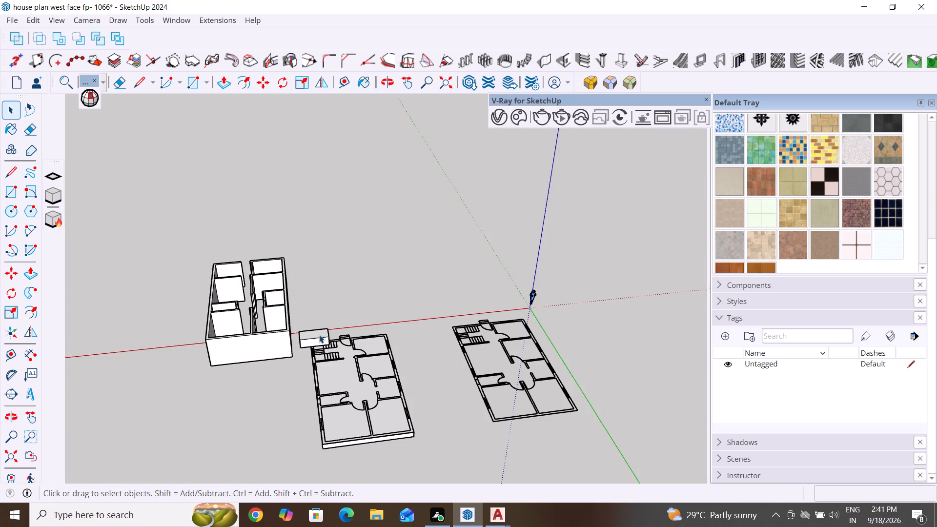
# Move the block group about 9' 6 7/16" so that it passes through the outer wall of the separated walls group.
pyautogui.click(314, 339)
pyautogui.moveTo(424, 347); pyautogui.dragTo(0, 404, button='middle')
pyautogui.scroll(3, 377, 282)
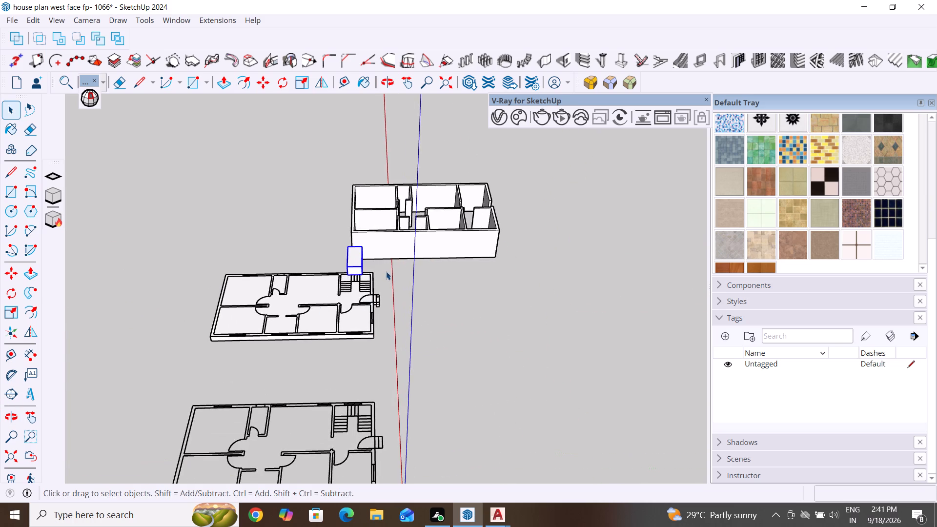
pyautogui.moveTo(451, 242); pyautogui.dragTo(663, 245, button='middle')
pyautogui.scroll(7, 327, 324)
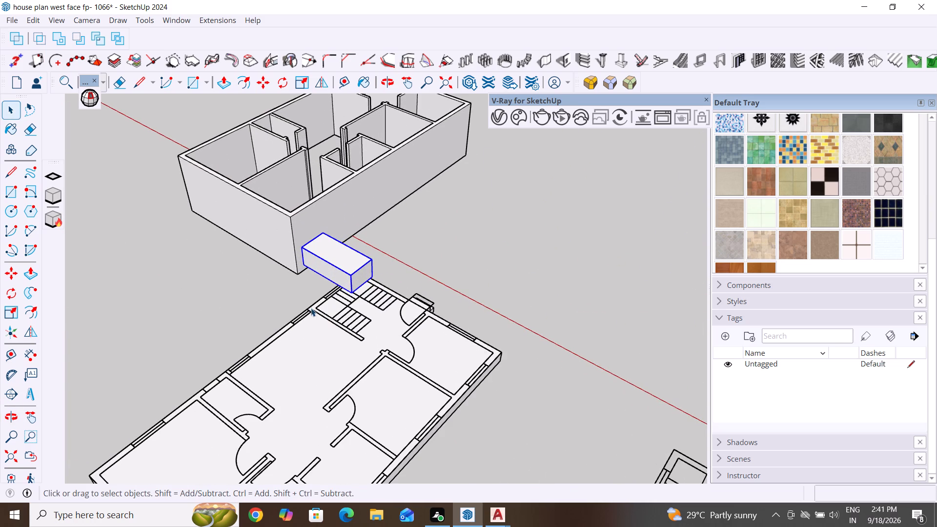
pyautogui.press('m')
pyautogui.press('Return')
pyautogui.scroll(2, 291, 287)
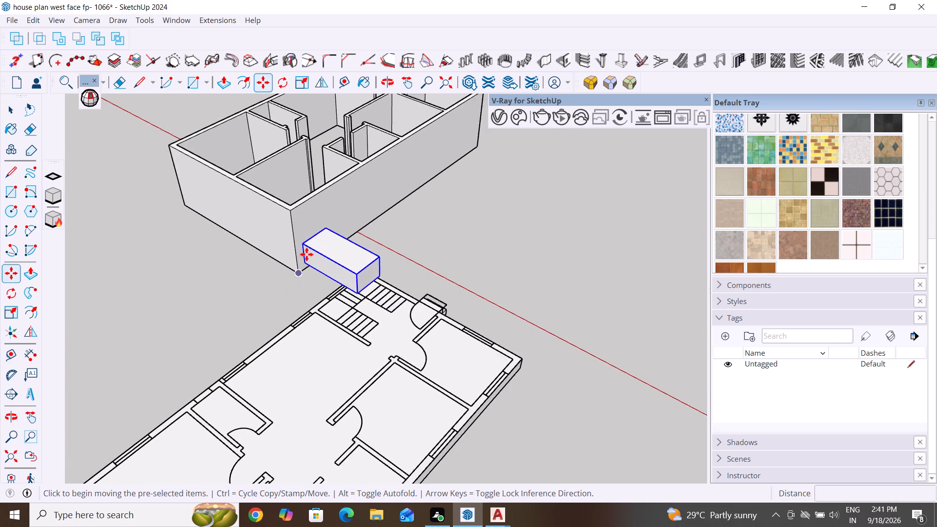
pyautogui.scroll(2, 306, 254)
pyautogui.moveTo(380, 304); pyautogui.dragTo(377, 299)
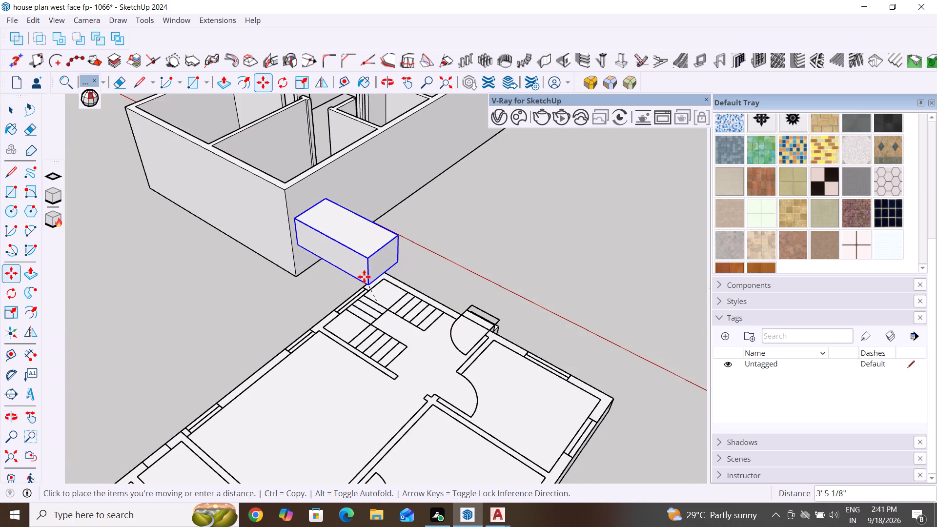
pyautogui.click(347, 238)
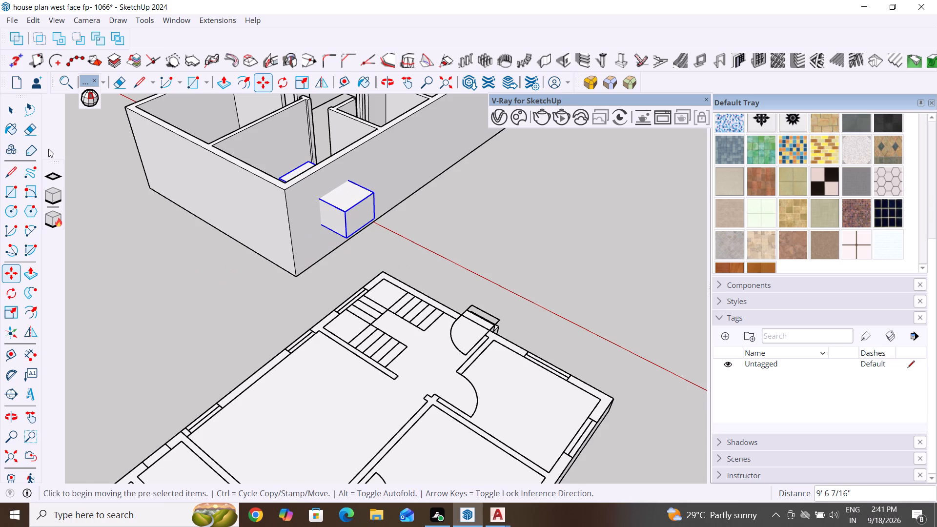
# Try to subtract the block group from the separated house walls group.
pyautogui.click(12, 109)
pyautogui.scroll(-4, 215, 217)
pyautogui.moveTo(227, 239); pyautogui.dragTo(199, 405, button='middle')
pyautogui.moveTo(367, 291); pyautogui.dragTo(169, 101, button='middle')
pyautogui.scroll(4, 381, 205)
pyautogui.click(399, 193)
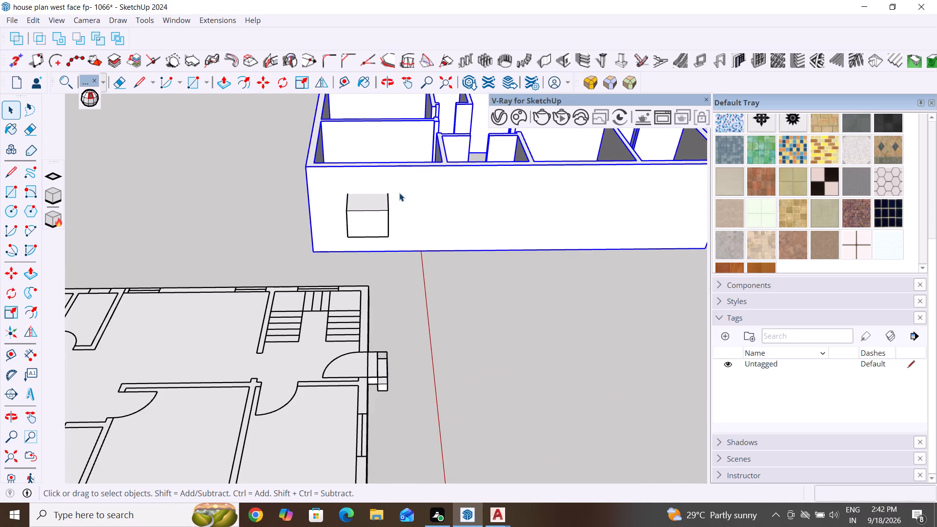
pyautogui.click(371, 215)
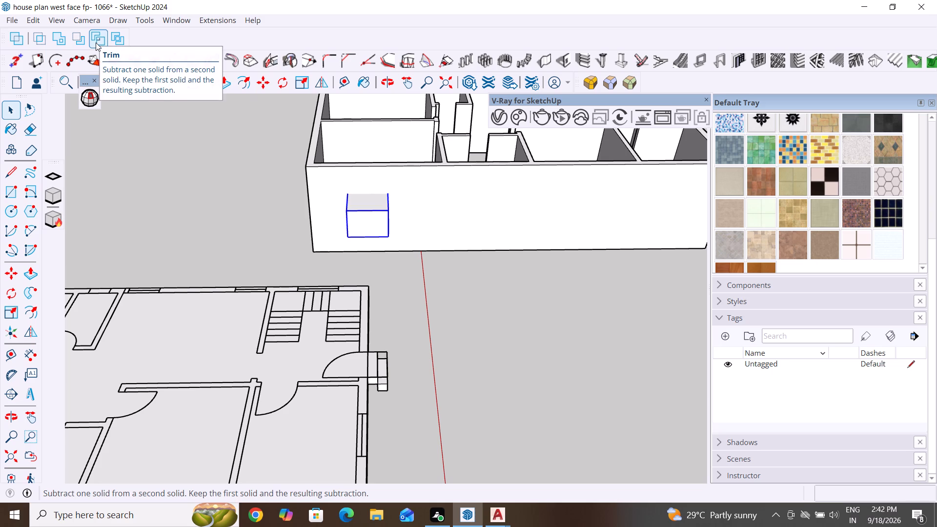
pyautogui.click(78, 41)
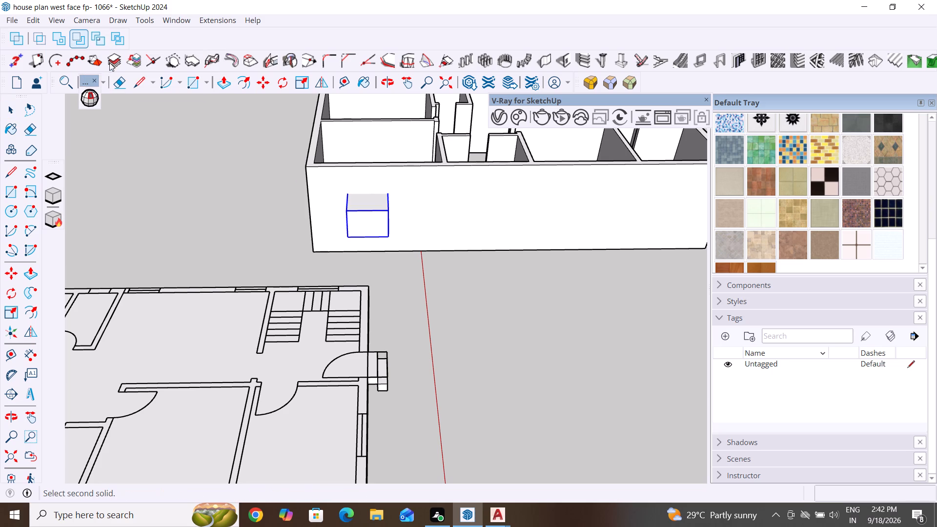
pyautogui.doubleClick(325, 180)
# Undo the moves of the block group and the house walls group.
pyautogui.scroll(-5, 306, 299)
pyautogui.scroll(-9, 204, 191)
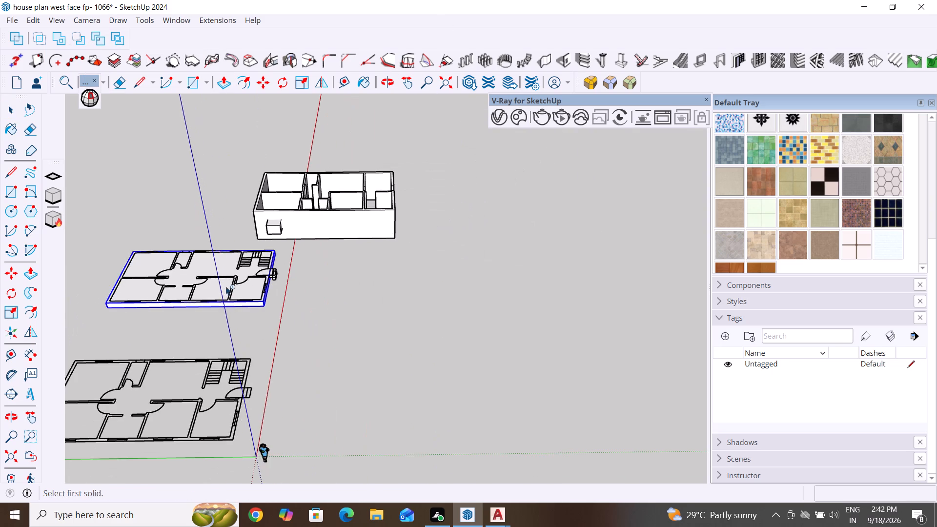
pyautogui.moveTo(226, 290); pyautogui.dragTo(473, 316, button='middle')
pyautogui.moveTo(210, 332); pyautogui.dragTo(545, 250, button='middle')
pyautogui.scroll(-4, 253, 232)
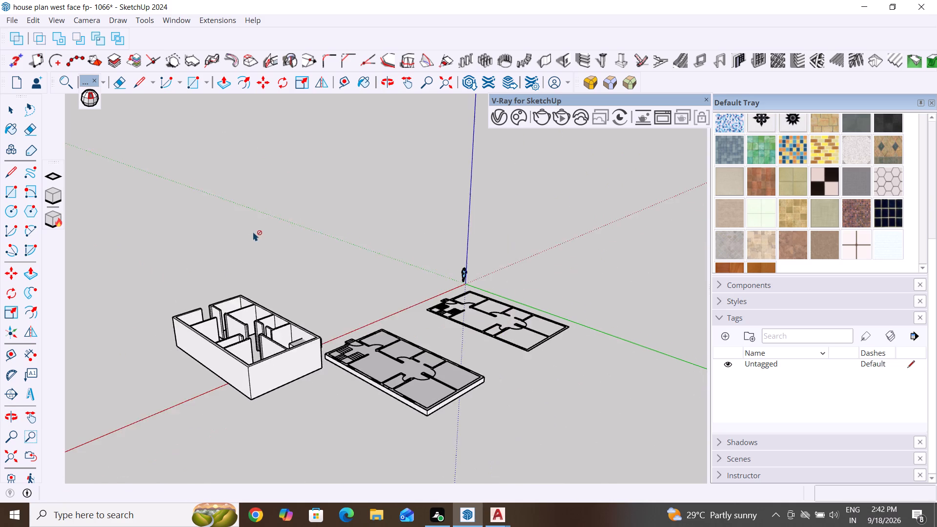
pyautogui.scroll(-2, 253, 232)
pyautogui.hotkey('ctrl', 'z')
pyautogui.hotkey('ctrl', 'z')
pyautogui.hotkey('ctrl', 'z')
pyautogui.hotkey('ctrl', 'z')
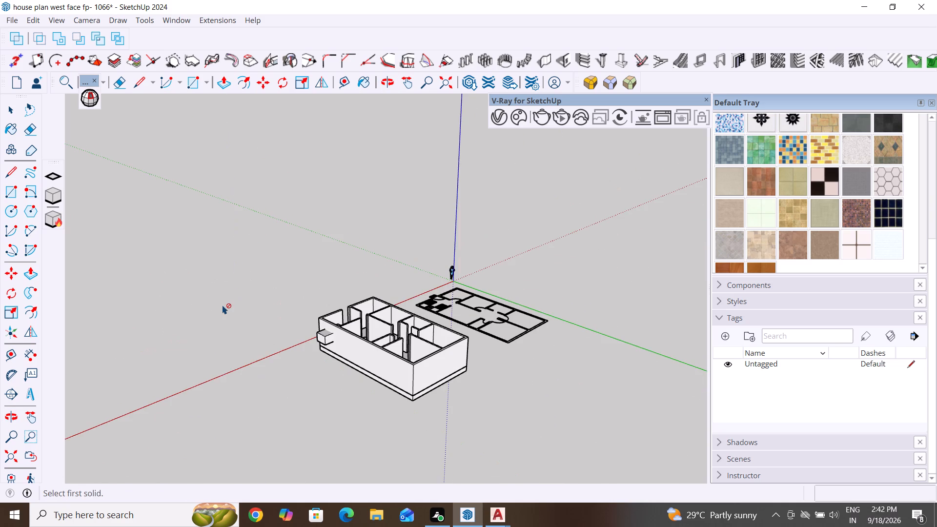
# Delete the house walls group and the block group, keeping the base slab and the floor plan on it.
pyautogui.moveTo(134, 388); pyautogui.dragTo(419, 379, button='middle')
pyautogui.moveTo(242, 407); pyautogui.dragTo(460, 409, button='middle')
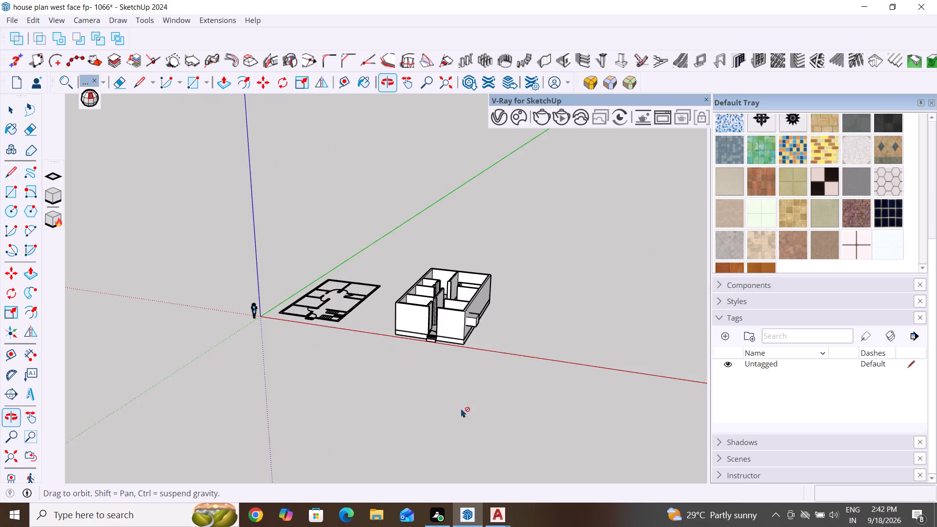
pyautogui.scroll(4, 463, 326)
pyautogui.moveTo(445, 357); pyautogui.dragTo(558, 378, button='middle')
pyautogui.scroll(5, 534, 332)
pyautogui.moveTo(527, 346); pyautogui.dragTo(247, 334, button='middle')
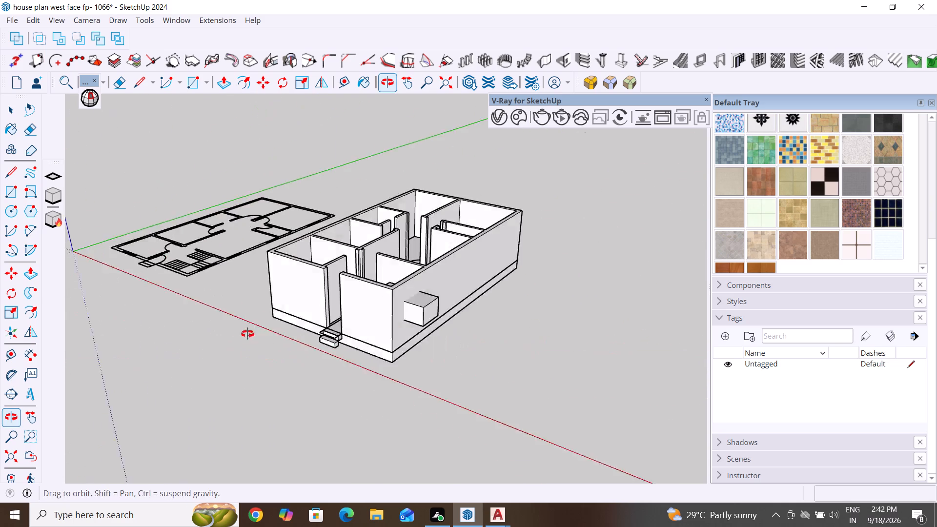
pyautogui.moveTo(247, 334); pyautogui.dragTo(239, 332, button='middle')
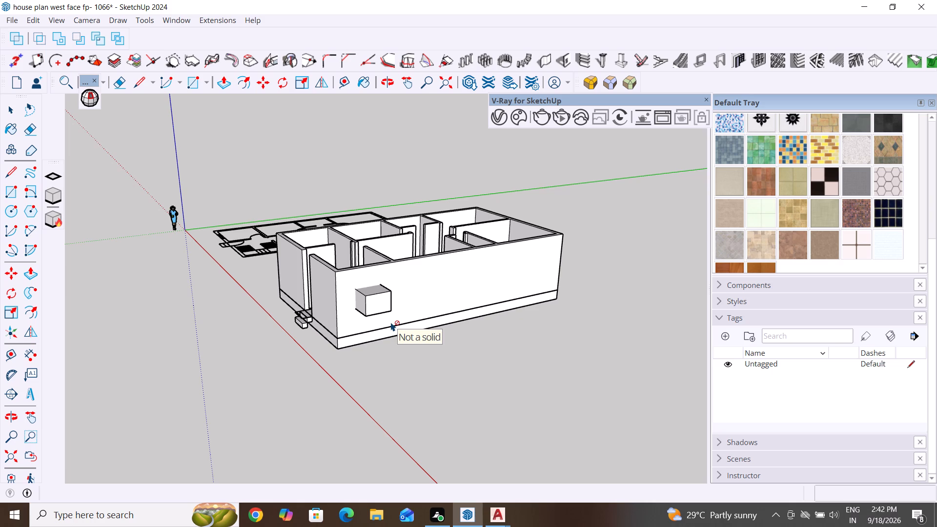
pyautogui.scroll(-2, 283, 356)
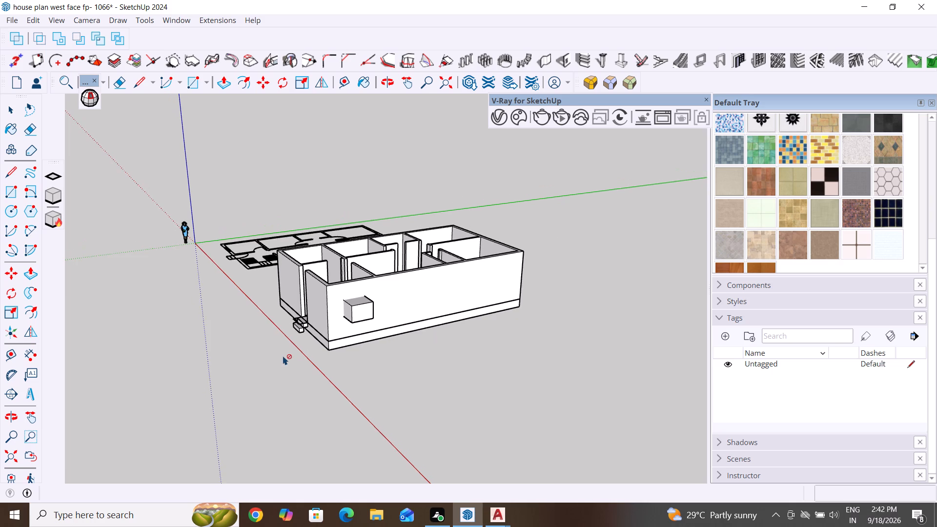
pyautogui.moveTo(349, 429); pyautogui.dragTo(371, 465, button='middle')
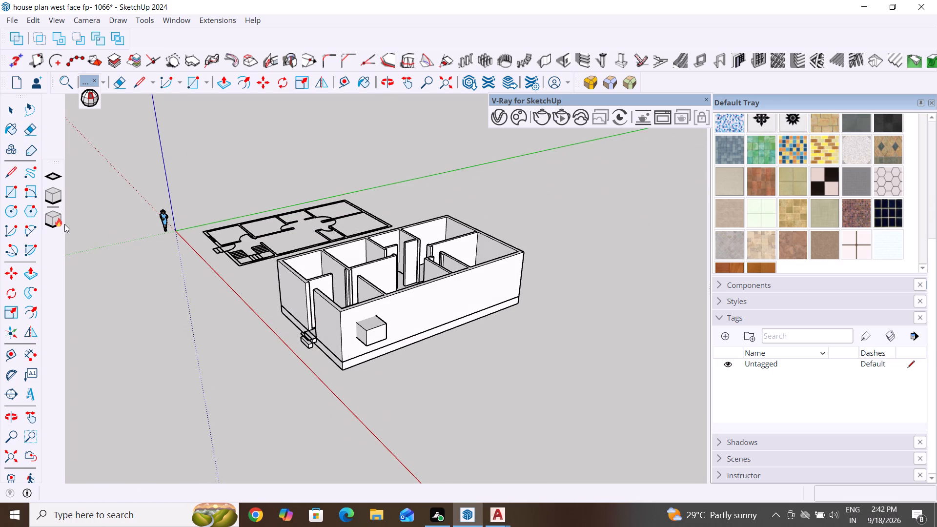
pyautogui.click(15, 113)
pyautogui.click(407, 295)
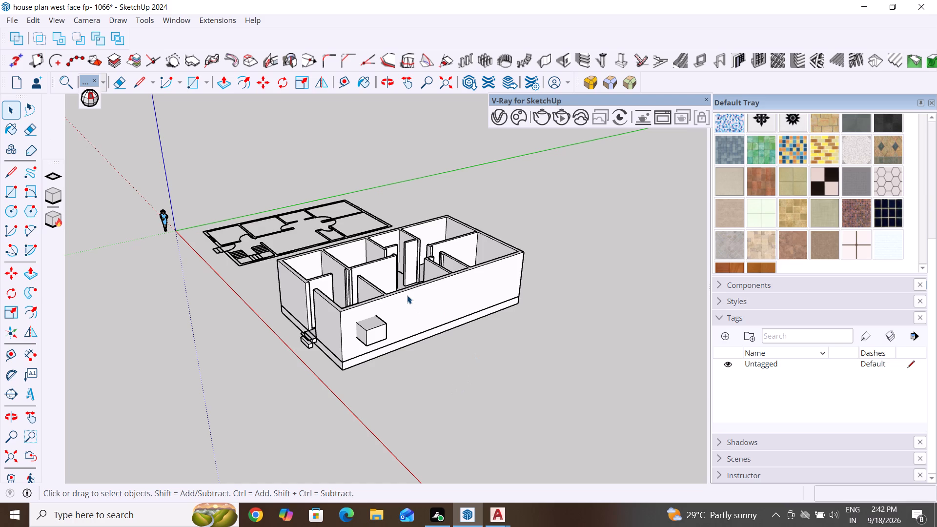
pyautogui.press('Delete')
pyautogui.click(378, 324)
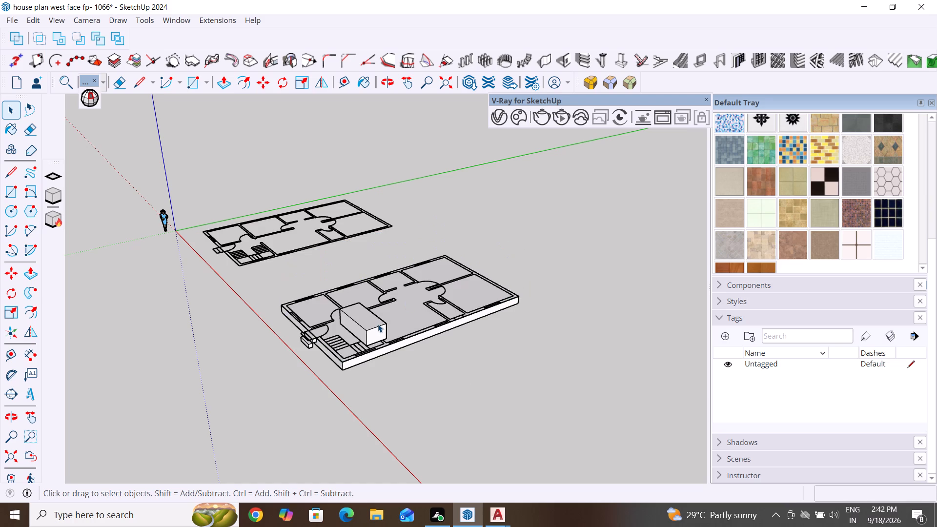
pyautogui.press('Delete')
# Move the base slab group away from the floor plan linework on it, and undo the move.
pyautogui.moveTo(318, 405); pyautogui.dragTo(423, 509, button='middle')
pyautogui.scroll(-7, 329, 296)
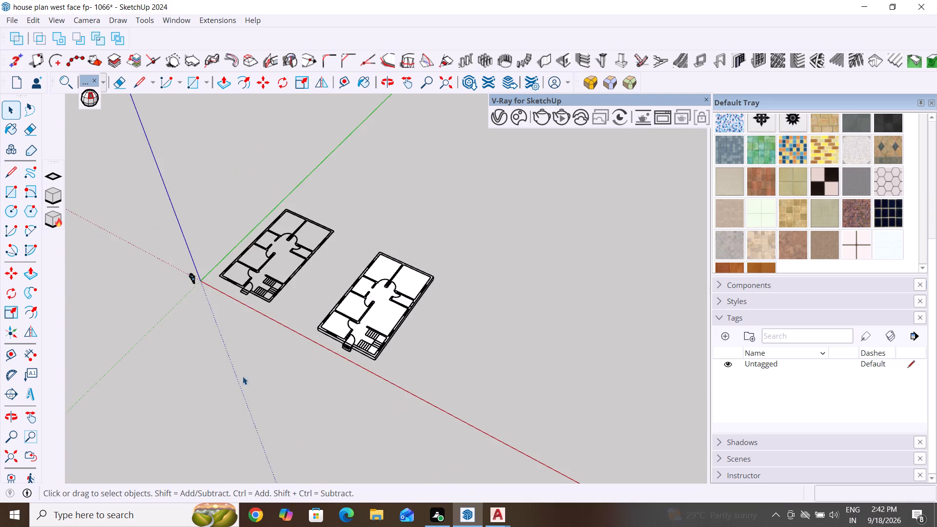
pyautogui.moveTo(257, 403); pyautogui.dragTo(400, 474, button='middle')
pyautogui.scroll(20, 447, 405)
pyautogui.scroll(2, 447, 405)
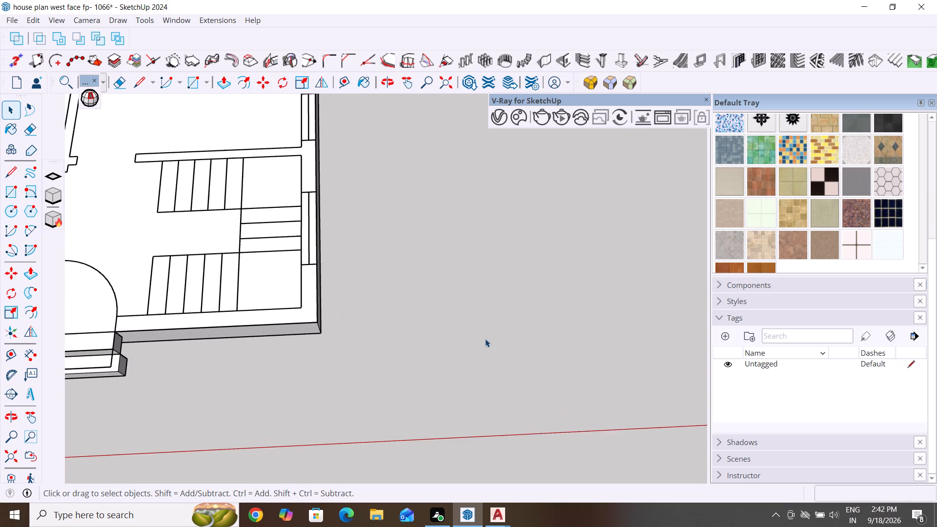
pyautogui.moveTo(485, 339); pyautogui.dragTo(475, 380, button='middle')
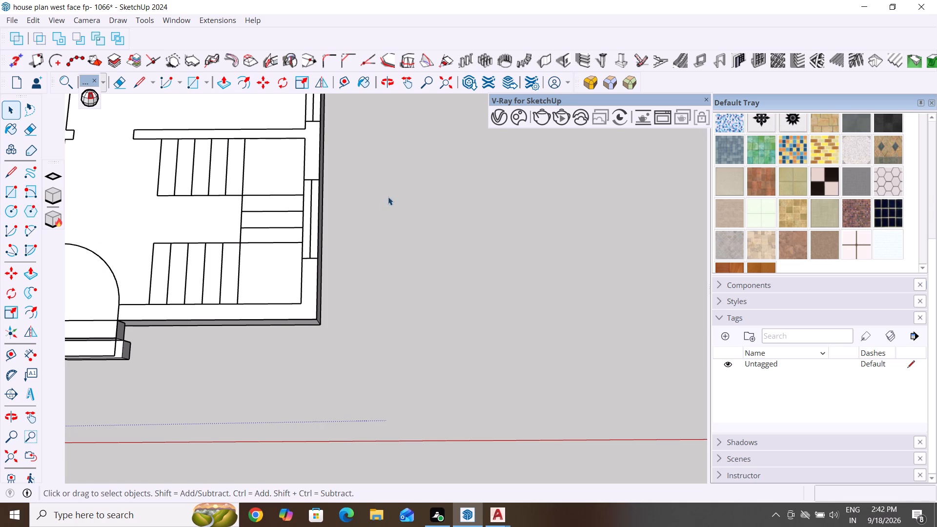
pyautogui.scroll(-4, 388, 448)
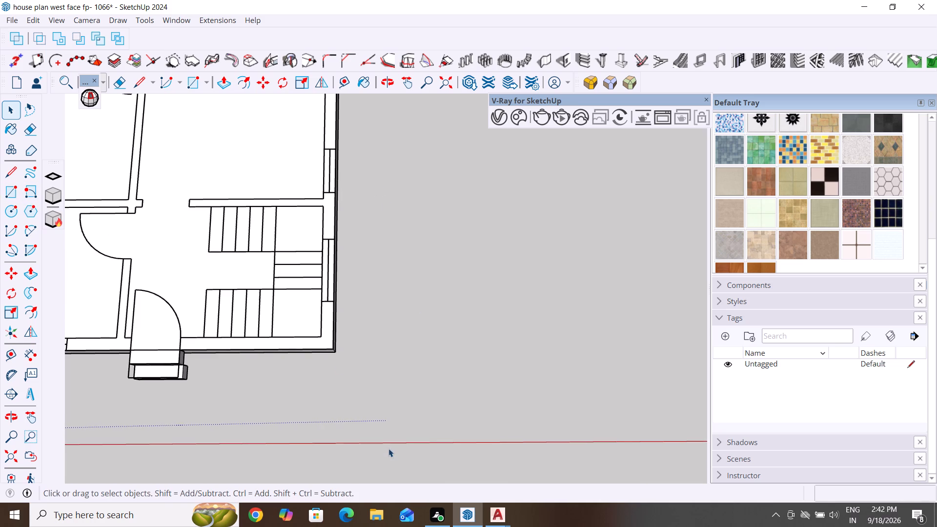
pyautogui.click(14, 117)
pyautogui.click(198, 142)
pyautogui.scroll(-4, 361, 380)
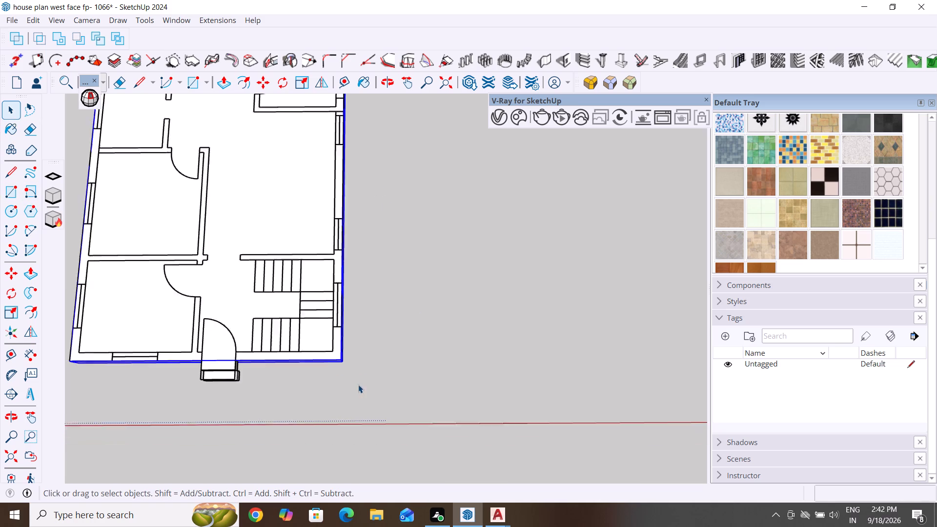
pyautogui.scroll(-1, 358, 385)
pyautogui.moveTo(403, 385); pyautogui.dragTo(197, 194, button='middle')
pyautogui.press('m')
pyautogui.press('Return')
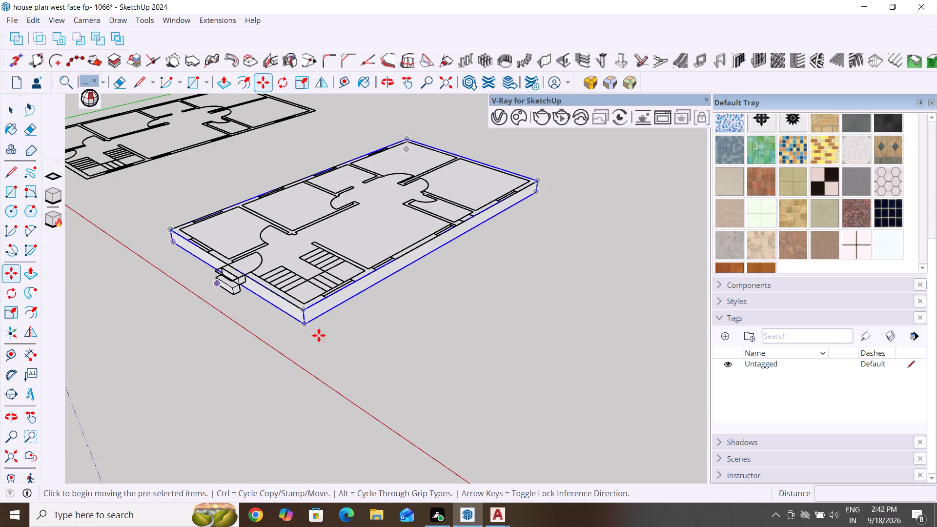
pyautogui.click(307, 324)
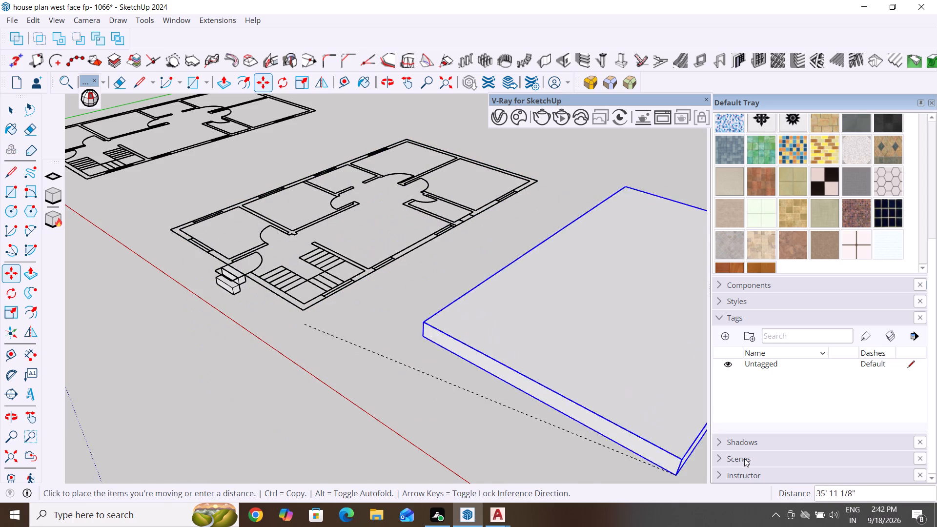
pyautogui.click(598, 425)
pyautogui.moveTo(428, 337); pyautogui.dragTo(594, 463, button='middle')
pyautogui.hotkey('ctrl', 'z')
# Draw an 8' 7" by 9" rectangle over the front wall outline between the entrance door and the stair corner.
pyautogui.moveTo(595, 448); pyautogui.dragTo(305, 389, button='middle')
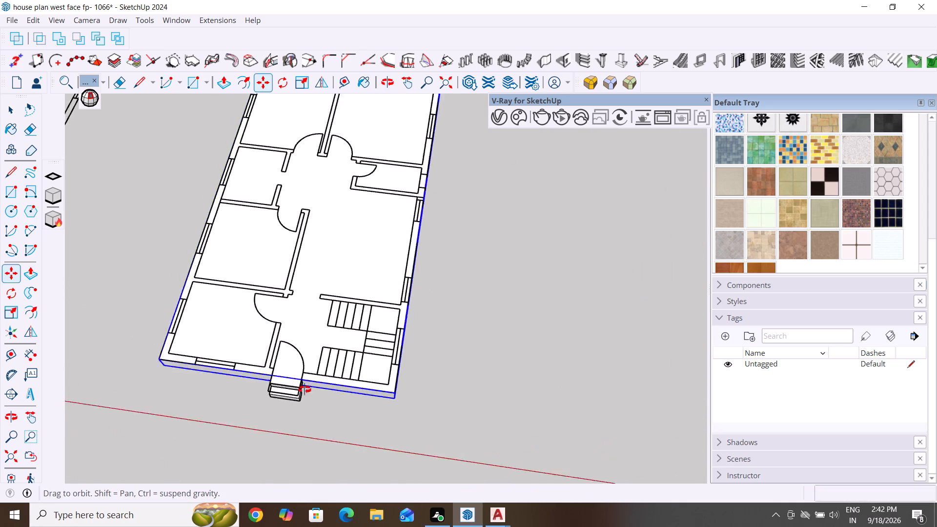
pyautogui.moveTo(305, 389); pyautogui.dragTo(316, 221, button='middle')
pyautogui.moveTo(350, 362); pyautogui.dragTo(355, 391, button='middle')
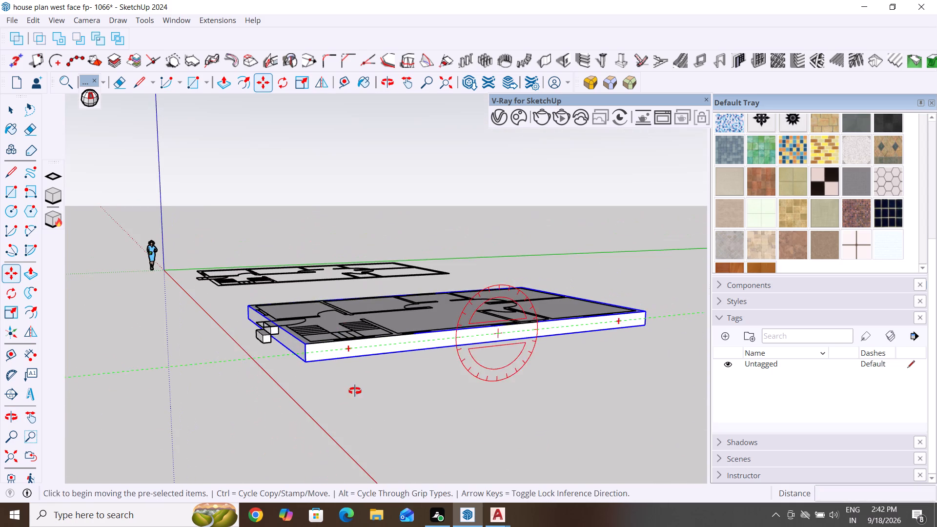
pyautogui.moveTo(355, 391); pyautogui.dragTo(392, 463, button='middle')
pyautogui.scroll(-5, 294, 311)
pyautogui.moveTo(298, 428); pyautogui.dragTo(357, 469, button='middle')
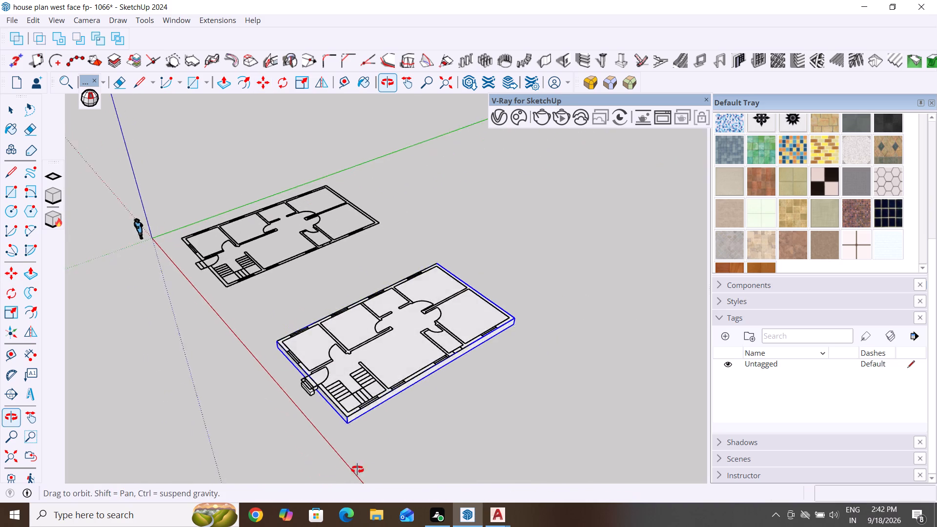
pyautogui.moveTo(357, 469); pyautogui.dragTo(415, 448, button='middle')
pyautogui.scroll(4, 450, 409)
pyautogui.moveTo(473, 385); pyautogui.dragTo(474, 421, button='middle')
pyautogui.scroll(4, 473, 405)
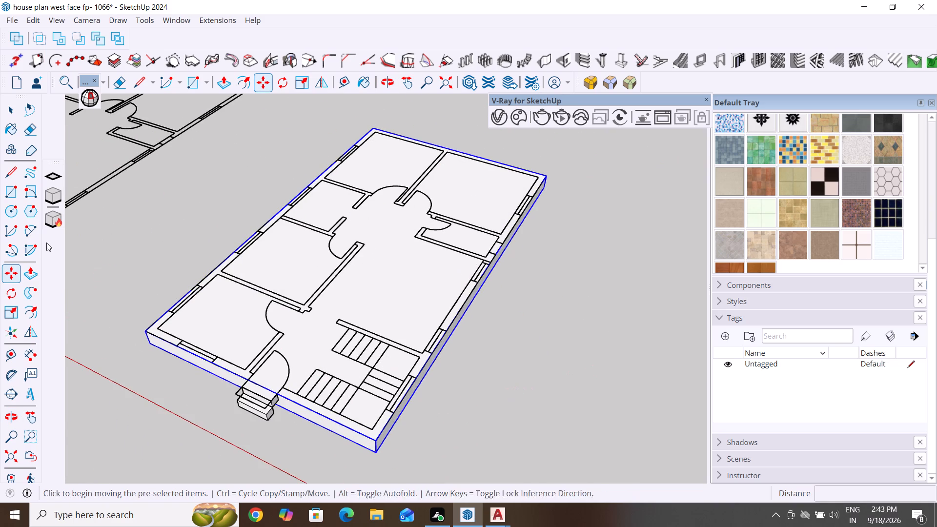
pyautogui.click(9, 191)
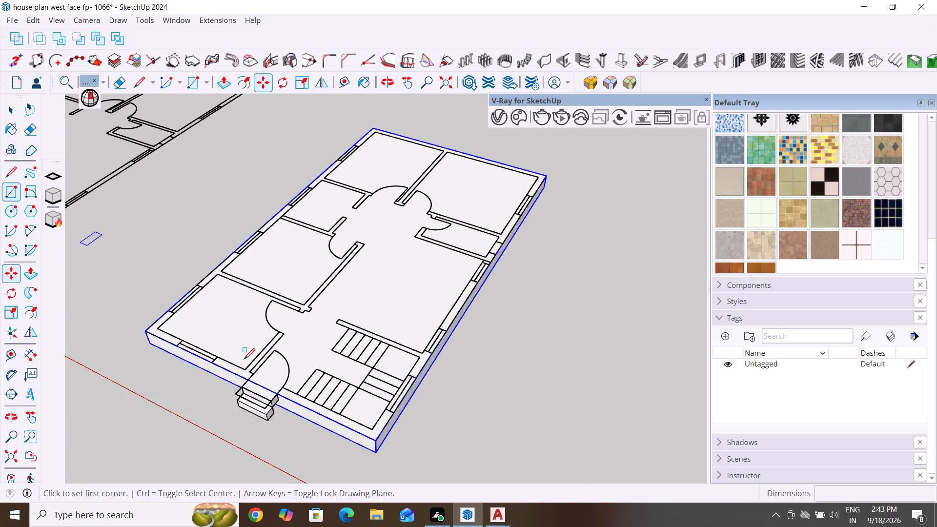
pyautogui.scroll(4, 331, 469)
pyautogui.scroll(-6, 300, 327)
pyautogui.moveTo(363, 384); pyautogui.dragTo(378, 443, button='middle')
pyautogui.scroll(6, 382, 430)
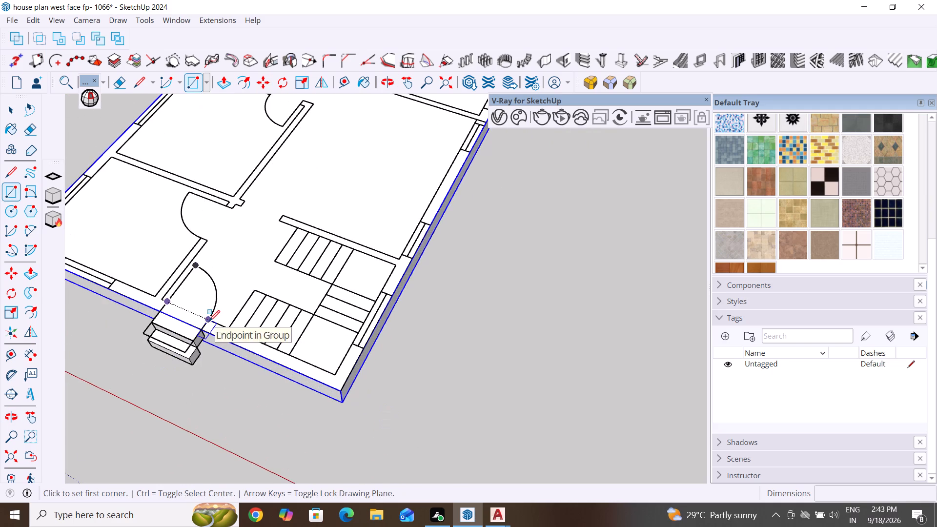
pyautogui.click(209, 321)
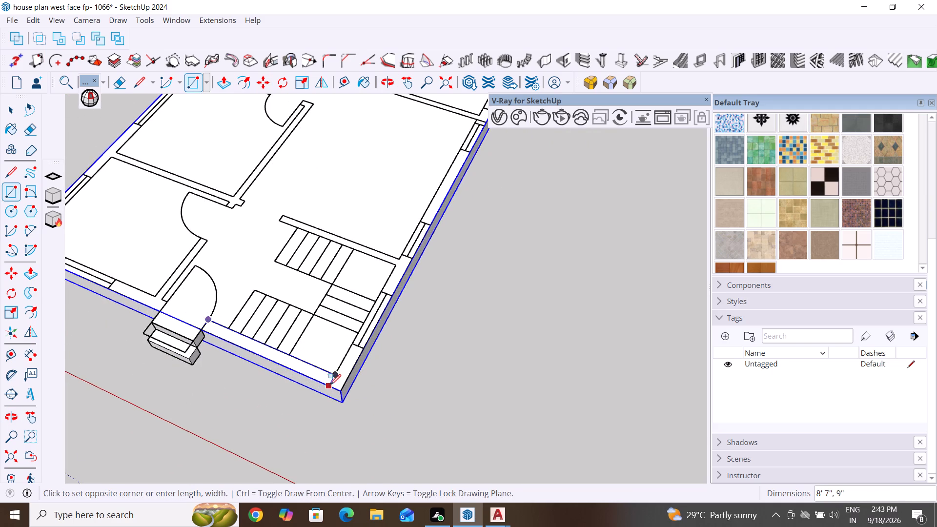
pyautogui.click(328, 385)
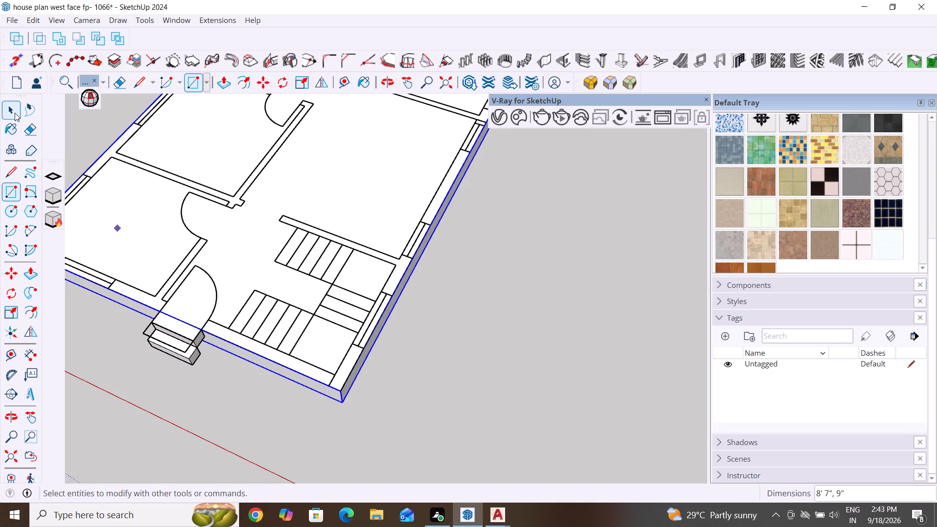
# Push/Pull the front wall rectangle up to a height of 10'.
pyautogui.click(14, 112)
pyautogui.click(225, 86)
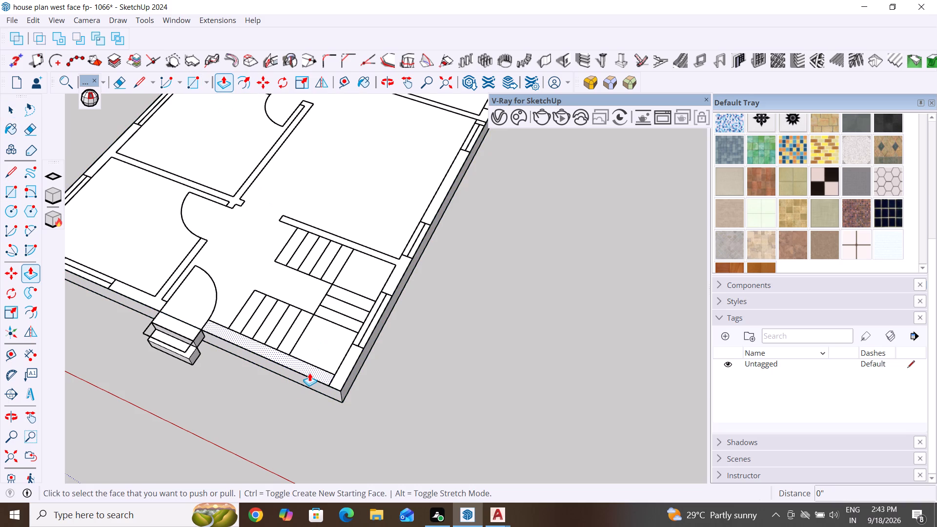
pyautogui.click(309, 373)
pyautogui.moveTo(297, 294); pyautogui.dragTo(172, 235, button='middle')
pyautogui.write("10'")
pyautogui.press('Return')
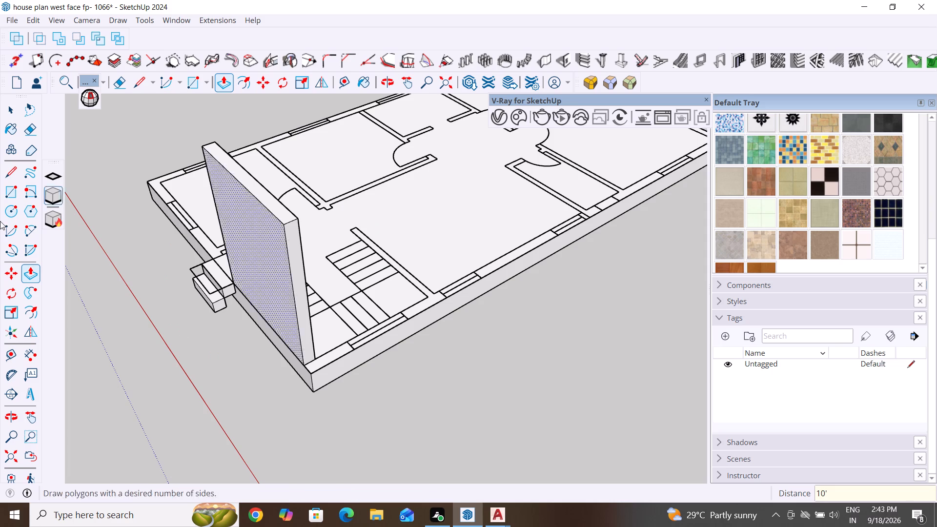
# Select all connected geometry of the new front wall and make it a group.
pyautogui.click(11, 108)
pyautogui.tripleClick(278, 220)
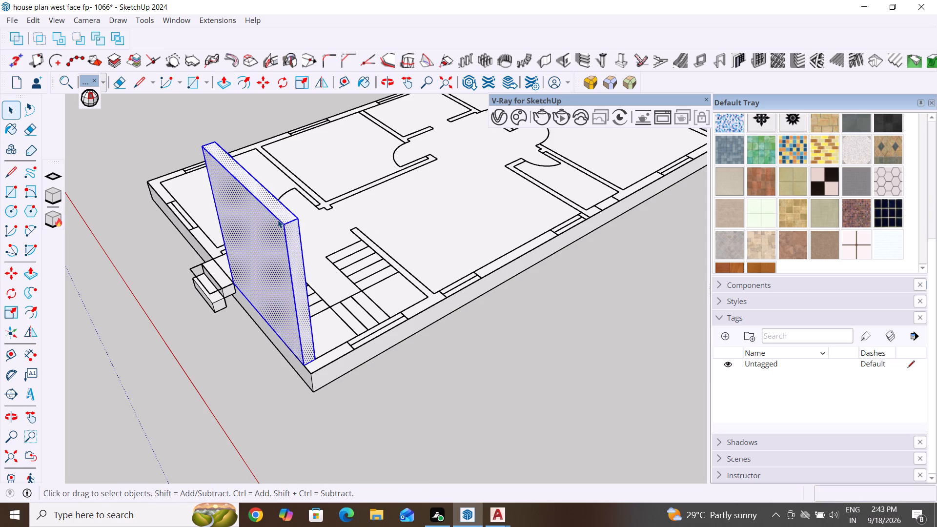
pyautogui.click(278, 220)
pyautogui.rightClick(278, 220)
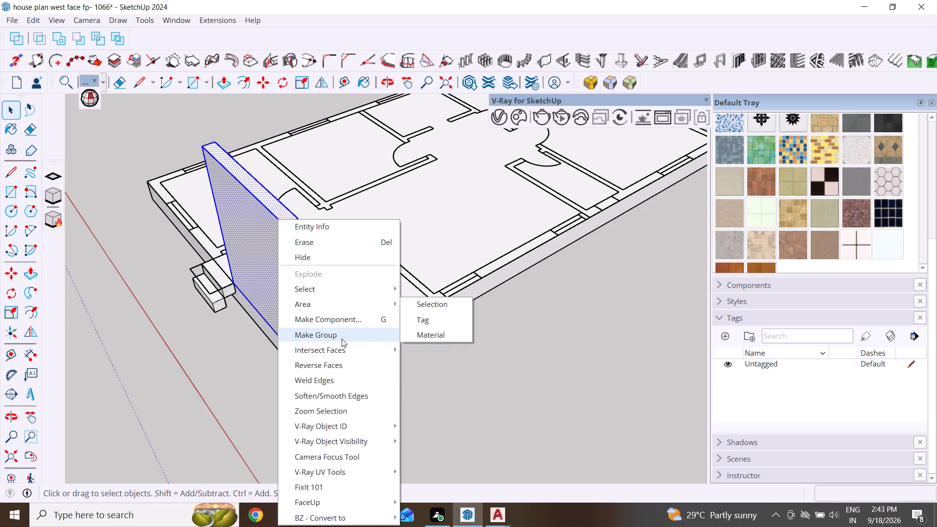
pyautogui.click(342, 339)
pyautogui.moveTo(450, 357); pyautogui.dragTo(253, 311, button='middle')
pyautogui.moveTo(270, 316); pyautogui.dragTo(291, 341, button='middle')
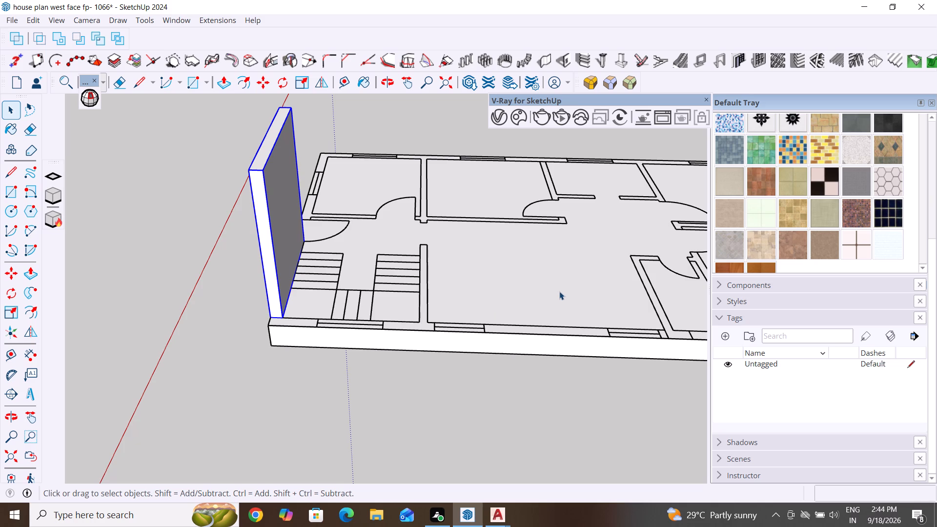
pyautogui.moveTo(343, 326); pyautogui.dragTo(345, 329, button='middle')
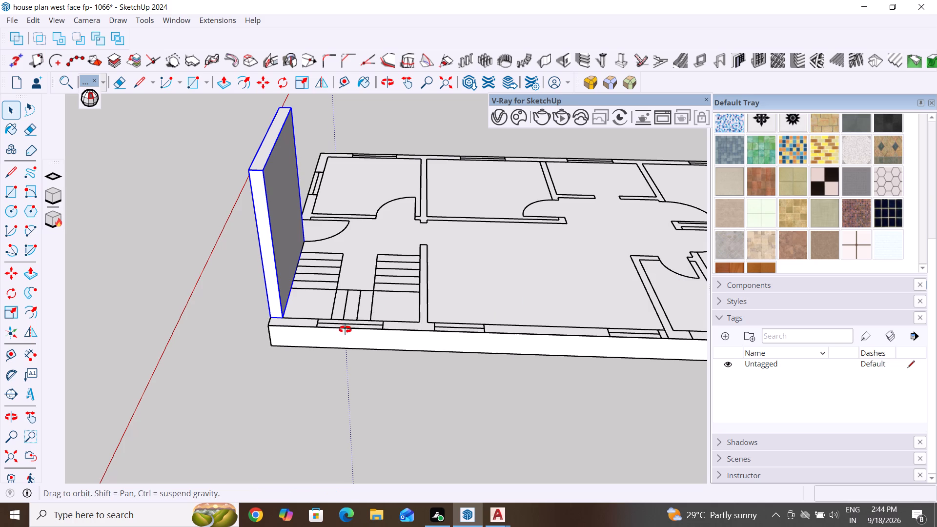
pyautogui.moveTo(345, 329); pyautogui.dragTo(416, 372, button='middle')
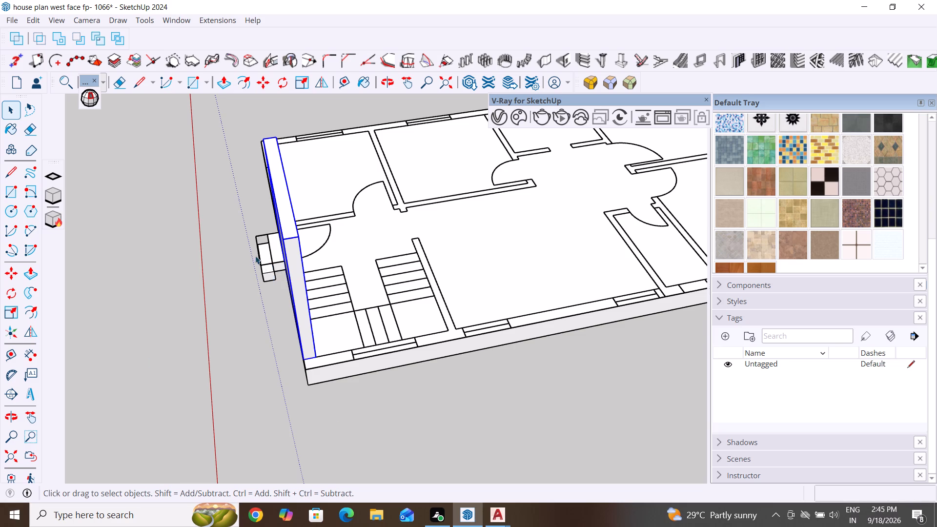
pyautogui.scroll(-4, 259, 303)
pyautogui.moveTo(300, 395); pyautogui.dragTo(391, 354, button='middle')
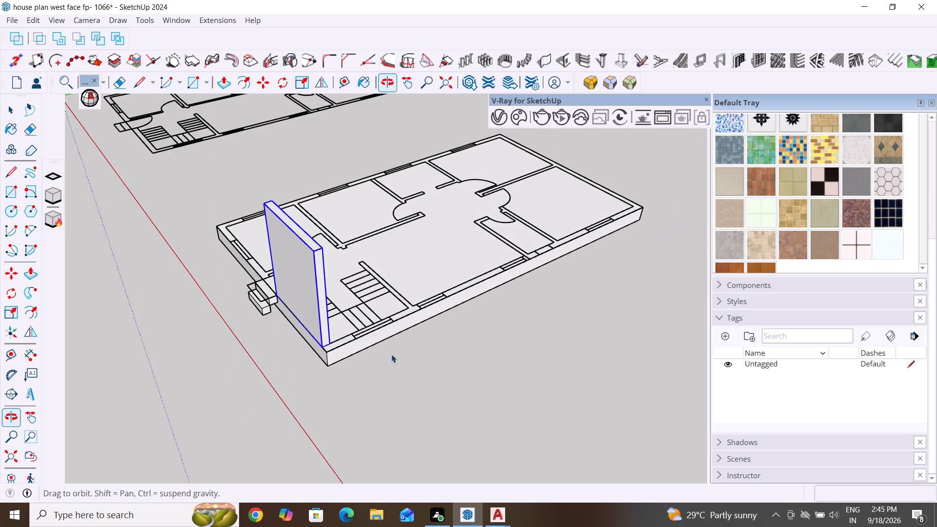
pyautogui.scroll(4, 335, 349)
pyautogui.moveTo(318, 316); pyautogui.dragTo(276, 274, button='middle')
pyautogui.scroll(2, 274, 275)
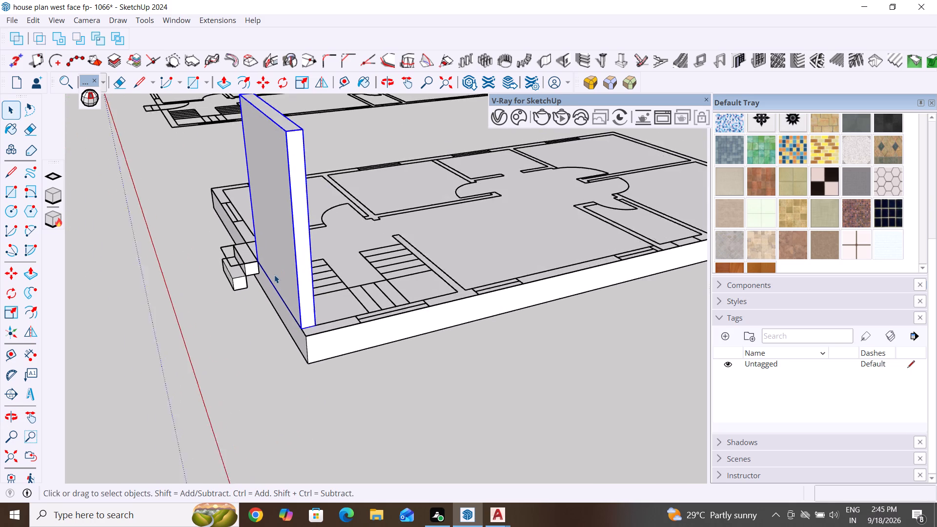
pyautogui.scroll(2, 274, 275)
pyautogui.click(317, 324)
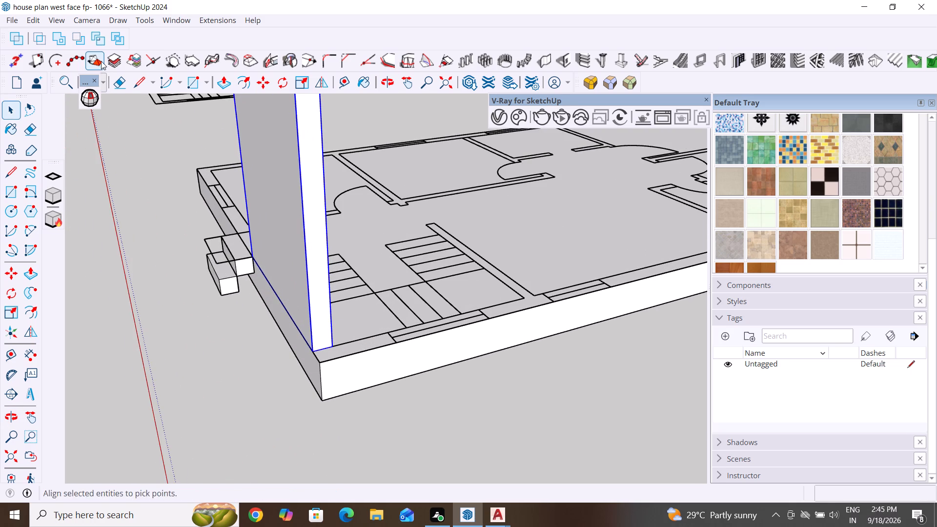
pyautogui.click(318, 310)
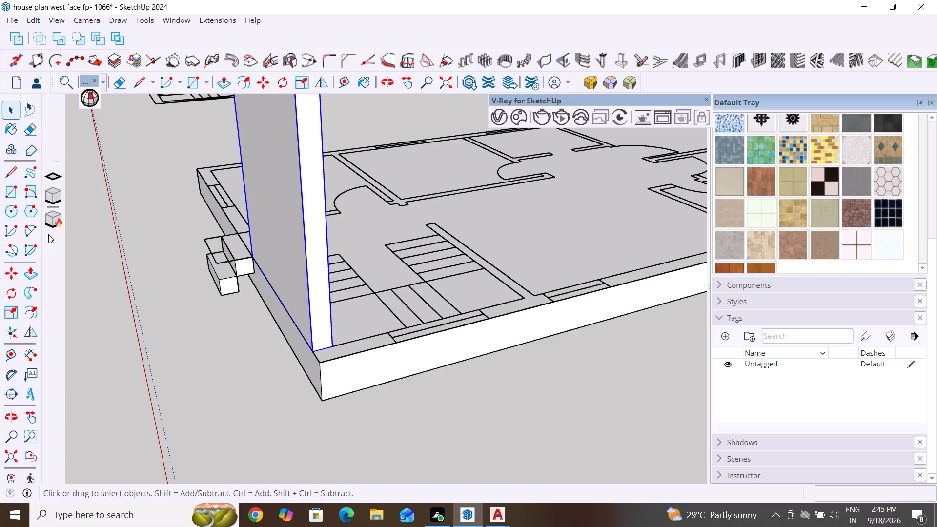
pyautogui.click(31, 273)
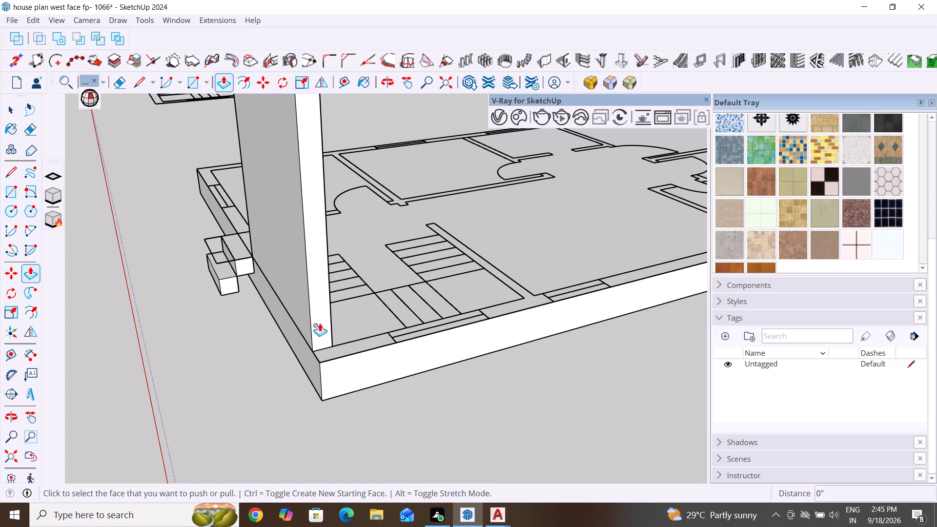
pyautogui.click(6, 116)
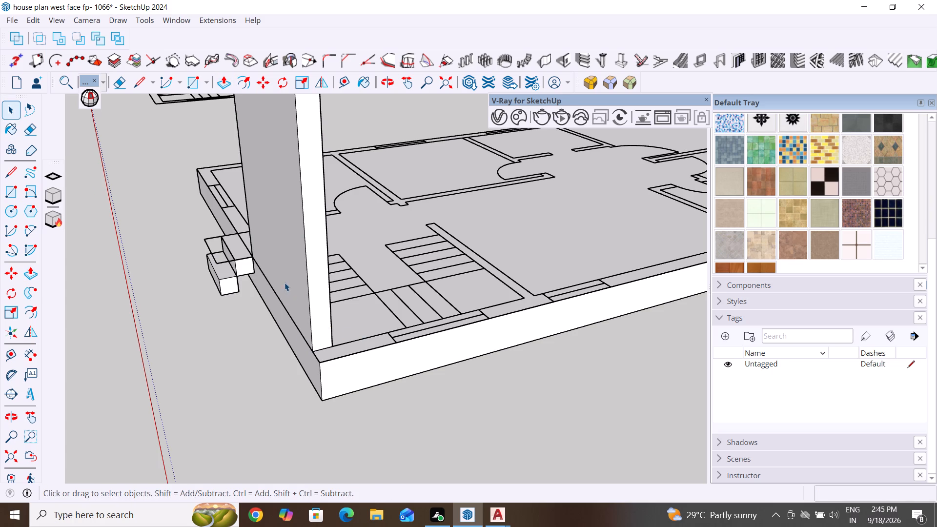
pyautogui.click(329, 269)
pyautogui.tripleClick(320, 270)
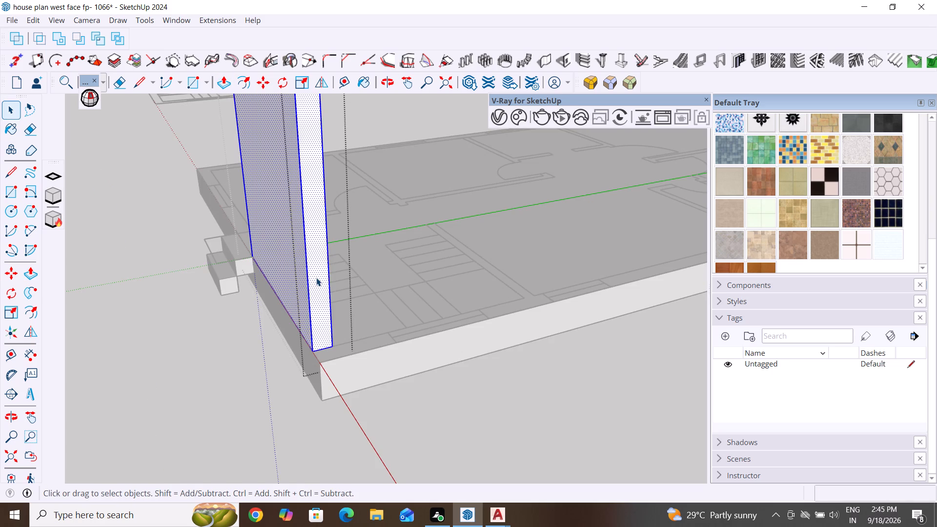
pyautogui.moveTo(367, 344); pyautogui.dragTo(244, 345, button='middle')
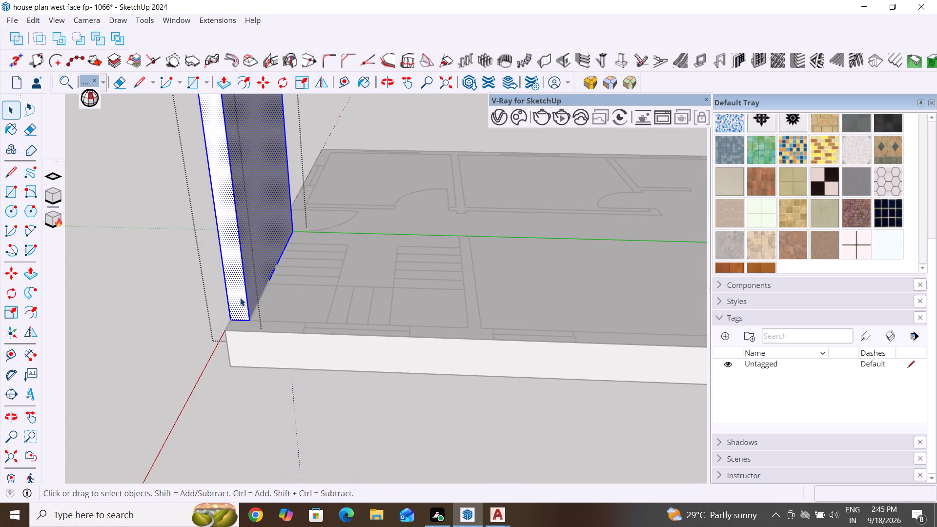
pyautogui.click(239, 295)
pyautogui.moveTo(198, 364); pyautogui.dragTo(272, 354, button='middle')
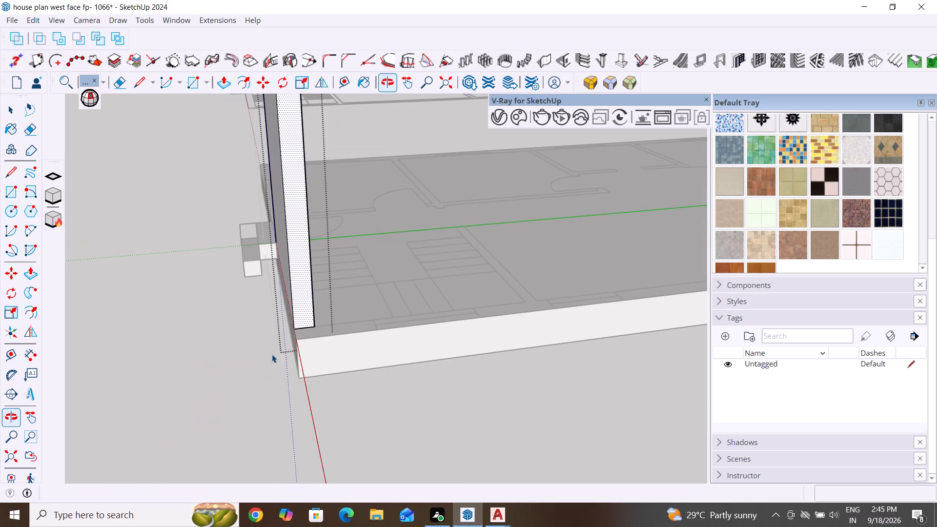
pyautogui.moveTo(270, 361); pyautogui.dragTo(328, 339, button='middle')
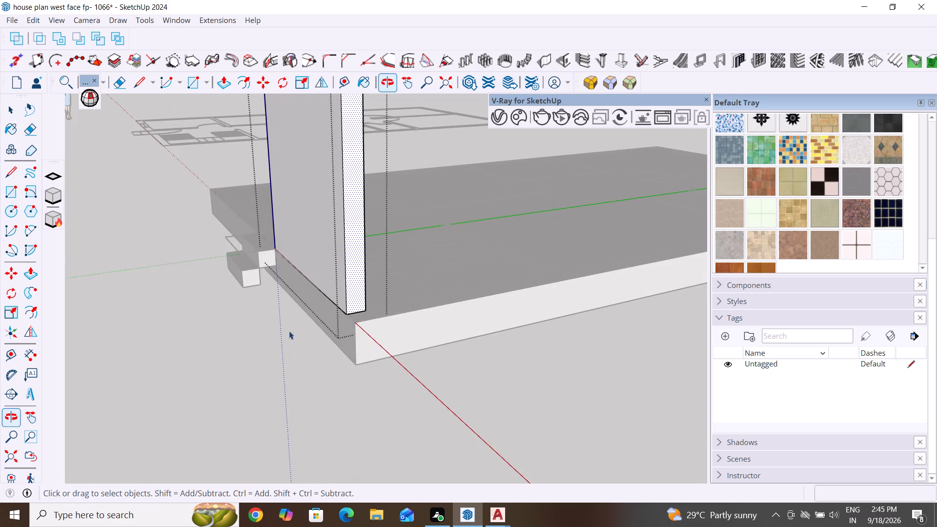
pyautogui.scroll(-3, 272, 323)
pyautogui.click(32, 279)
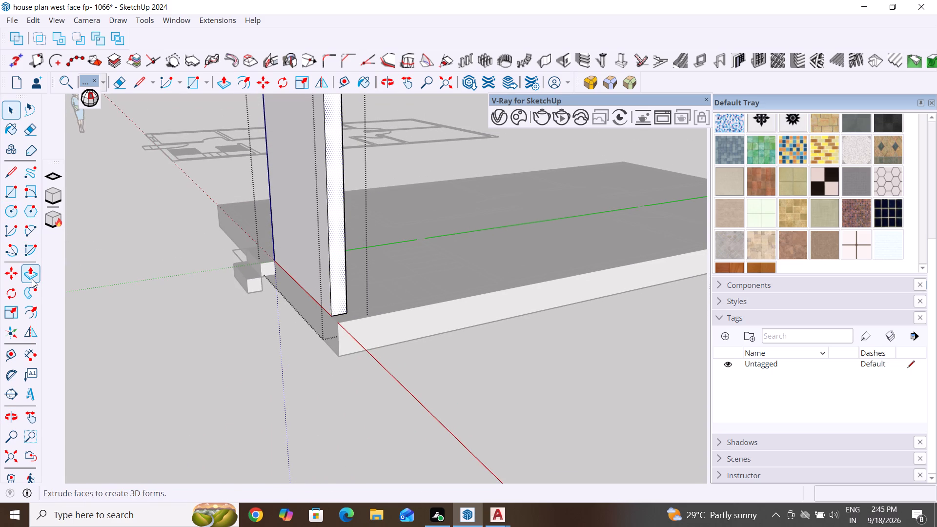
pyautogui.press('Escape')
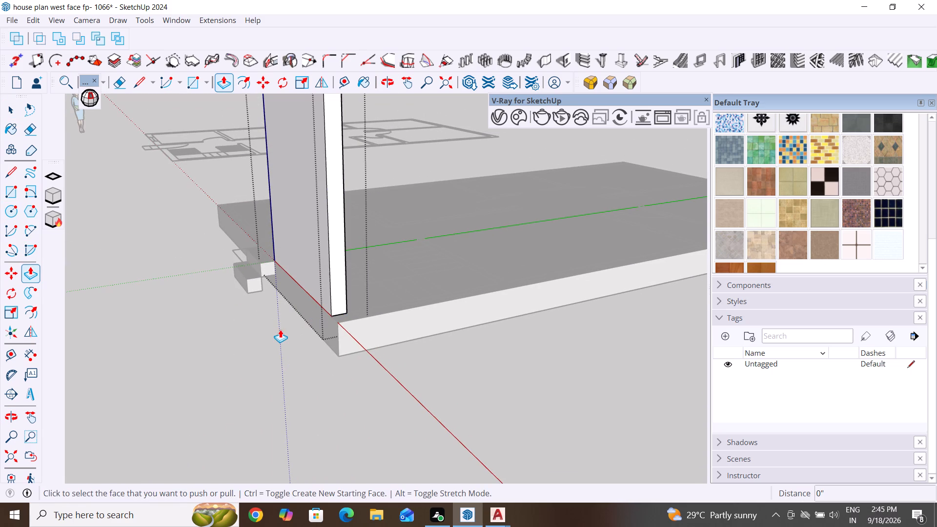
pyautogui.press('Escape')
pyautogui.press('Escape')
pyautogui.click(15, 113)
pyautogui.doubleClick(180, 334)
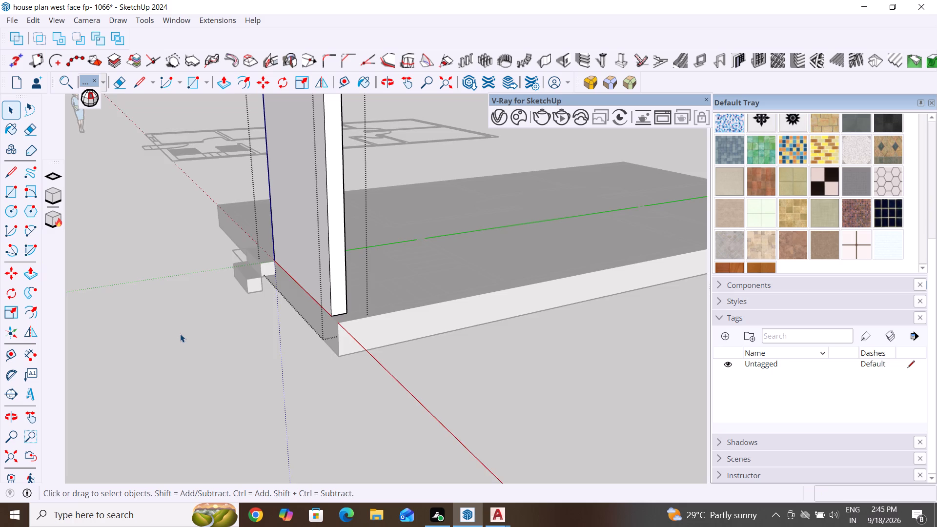
# Explode the 10' high front wall group beside the staircase.
pyautogui.moveTo(374, 378); pyautogui.dragTo(354, 437, button='middle')
pyautogui.click(326, 331)
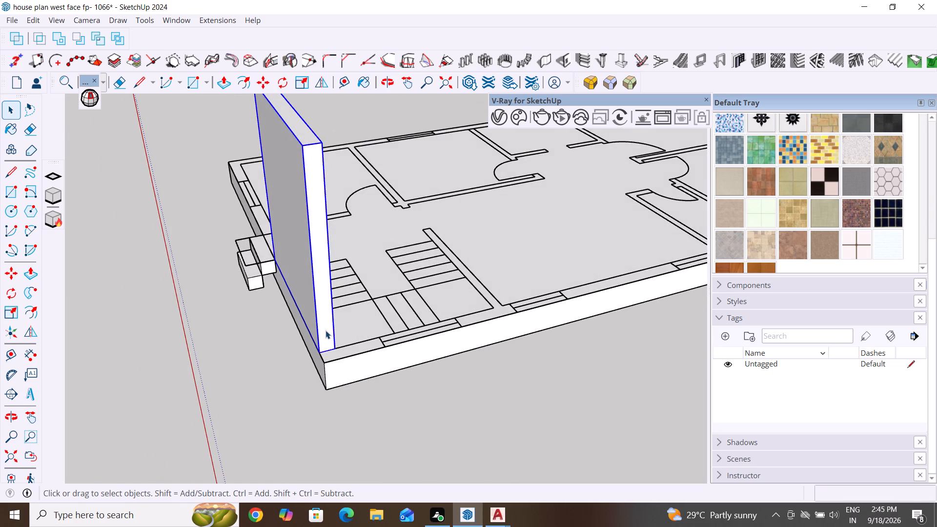
pyautogui.rightClick(326, 330)
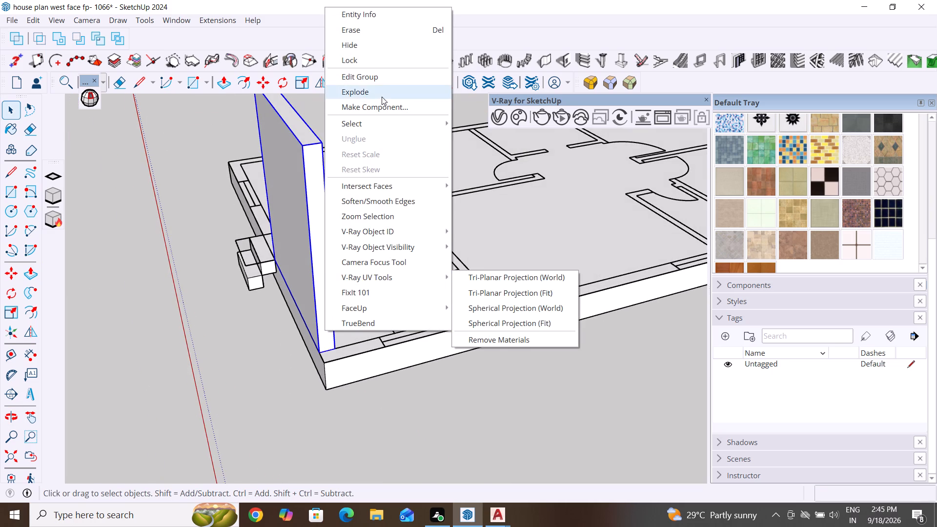
pyautogui.click(382, 95)
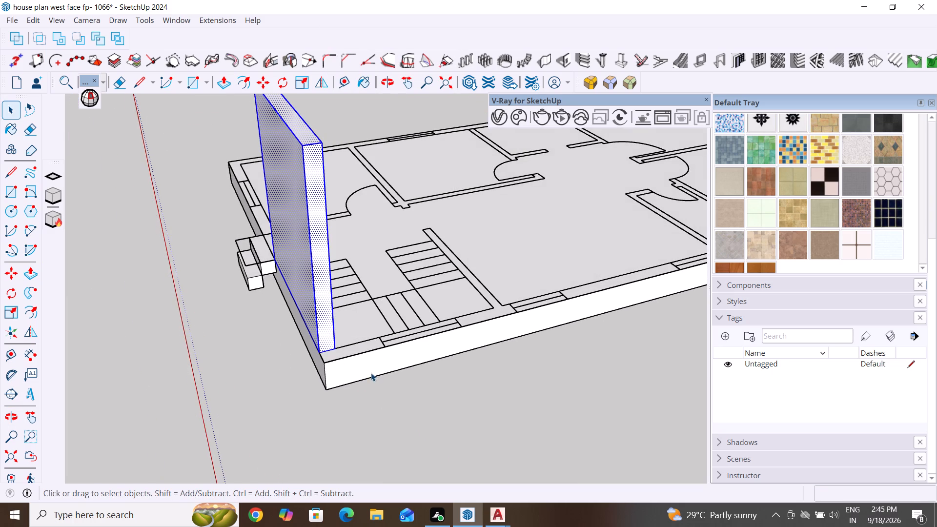
# Push/Pull the end face of the front wall 9" outward to the slab corner by the stairs.
pyautogui.click(327, 334)
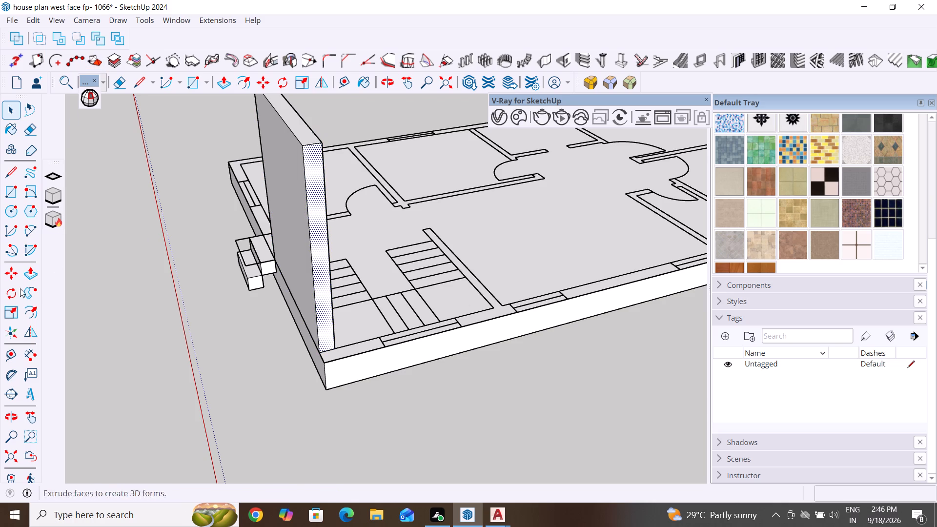
pyautogui.click(30, 274)
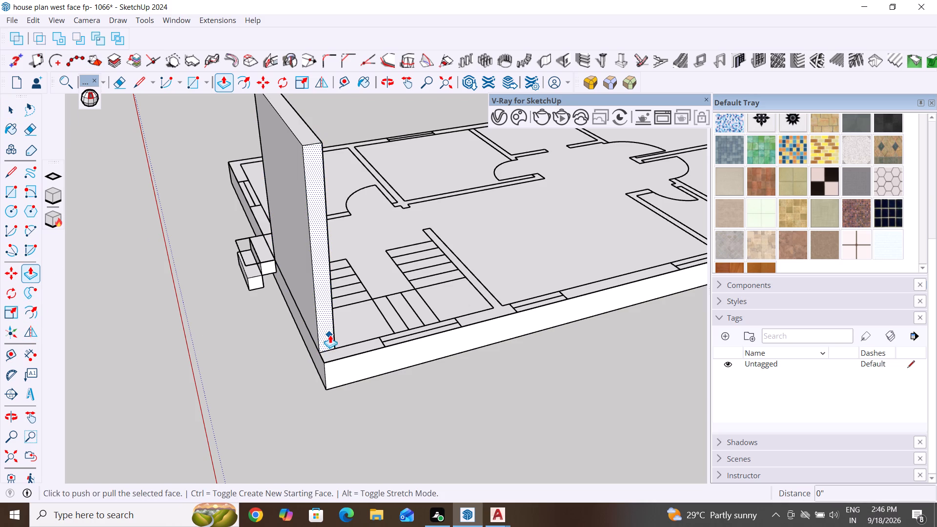
pyautogui.click(330, 335)
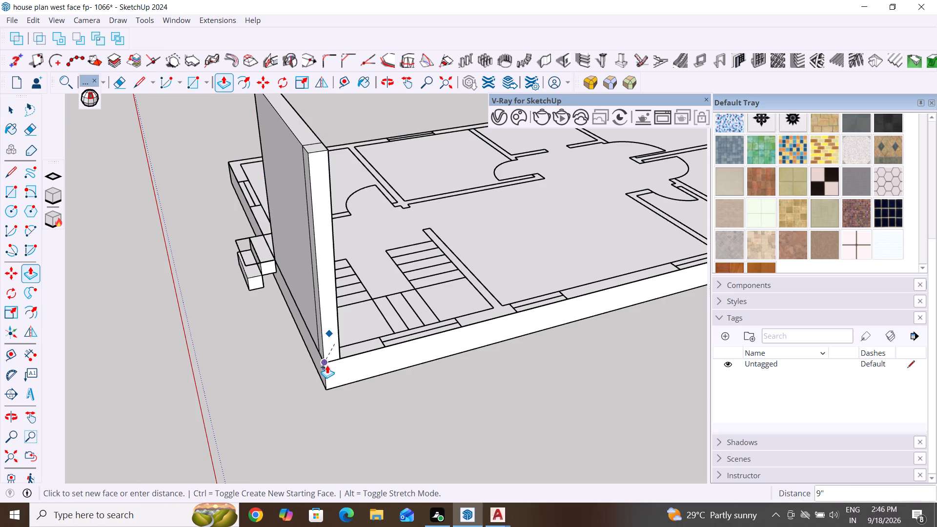
pyautogui.click(327, 365)
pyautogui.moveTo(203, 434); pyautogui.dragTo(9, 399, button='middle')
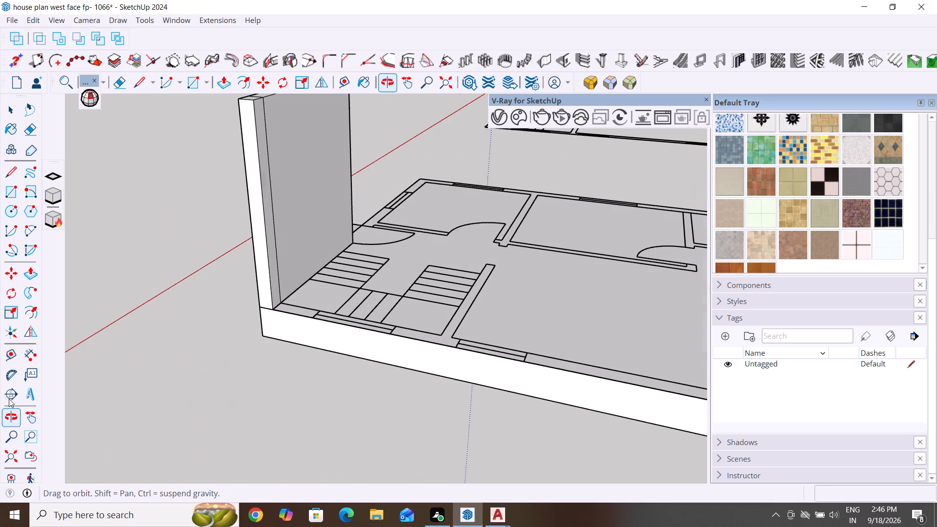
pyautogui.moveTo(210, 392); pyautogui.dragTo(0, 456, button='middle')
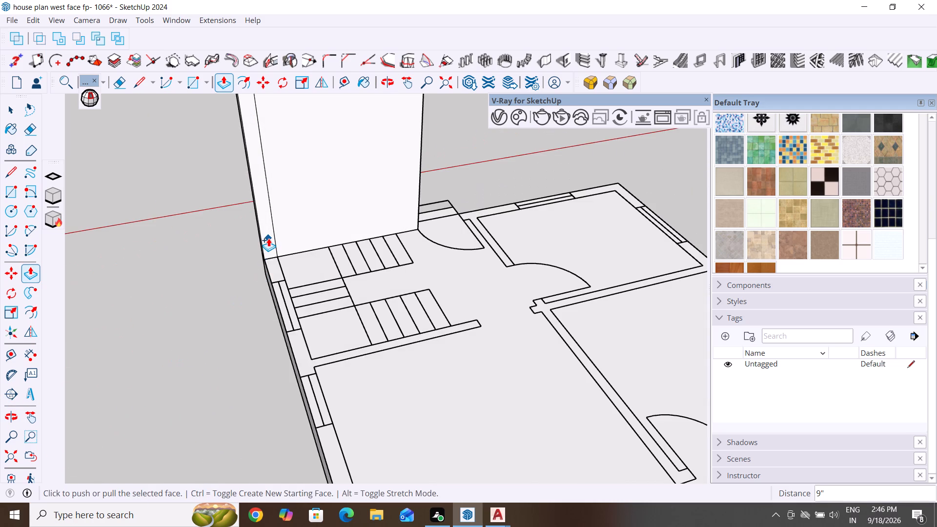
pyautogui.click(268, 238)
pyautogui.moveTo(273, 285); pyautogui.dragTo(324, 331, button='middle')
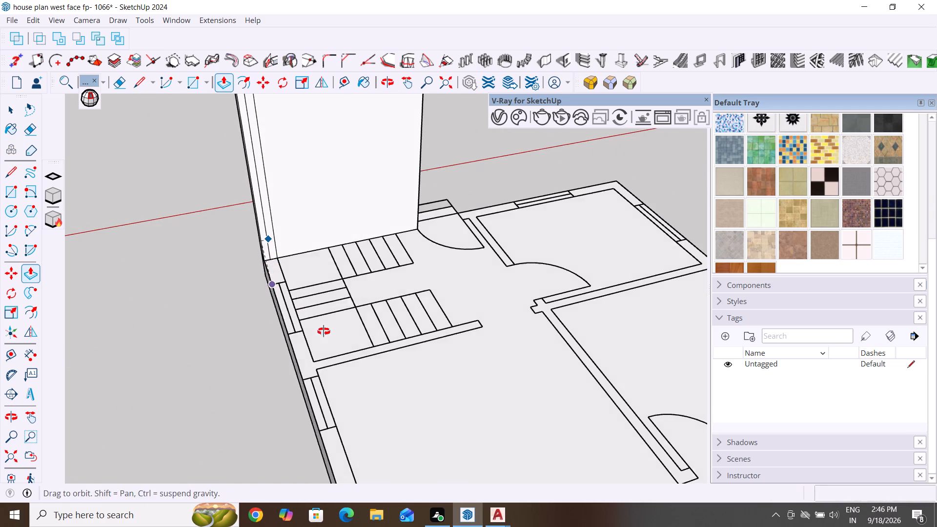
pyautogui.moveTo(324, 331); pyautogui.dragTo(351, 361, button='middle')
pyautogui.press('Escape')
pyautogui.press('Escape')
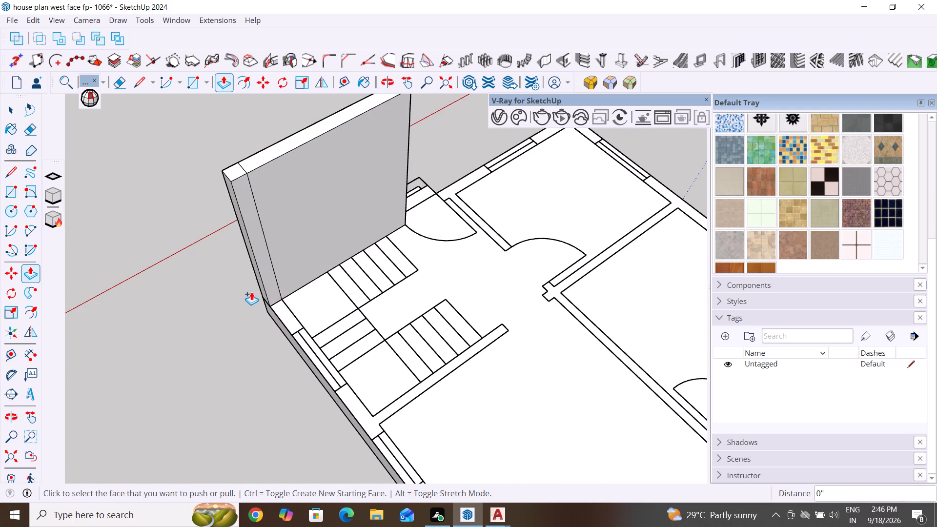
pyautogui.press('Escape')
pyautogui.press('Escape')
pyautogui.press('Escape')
# Push/Pull the corner's inner face 2' 2 1/2" along the staircase side wall to the window, and extend it across the window's length.
pyautogui.click(274, 282)
pyautogui.moveTo(285, 332); pyautogui.dragTo(416, 174, button='middle')
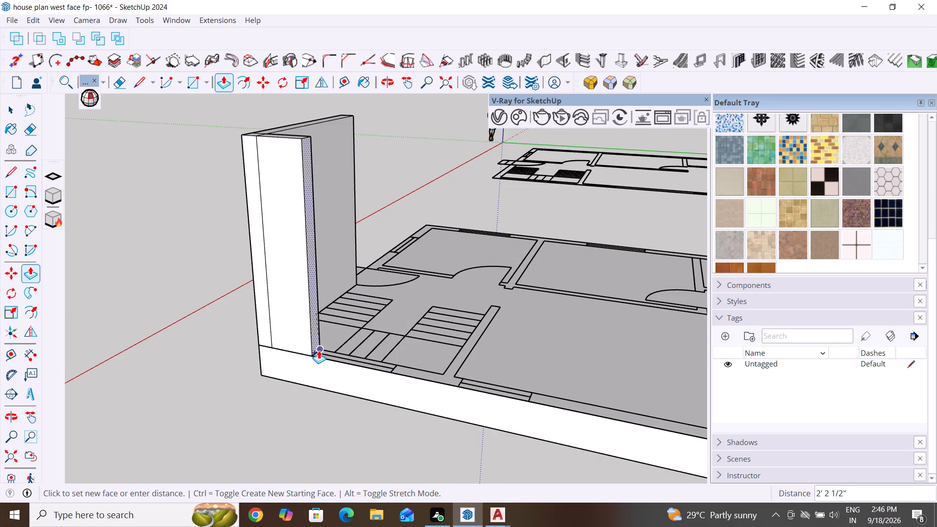
pyautogui.click(307, 356)
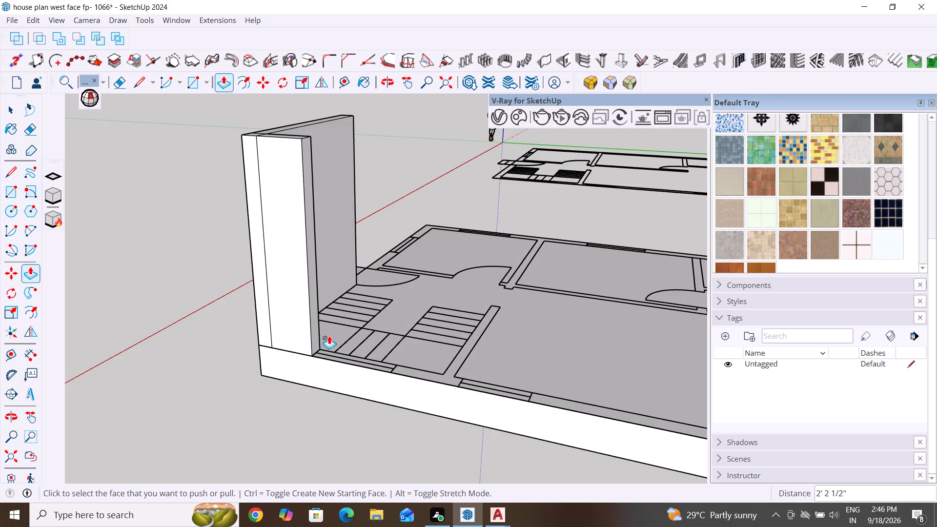
pyautogui.click(316, 337)
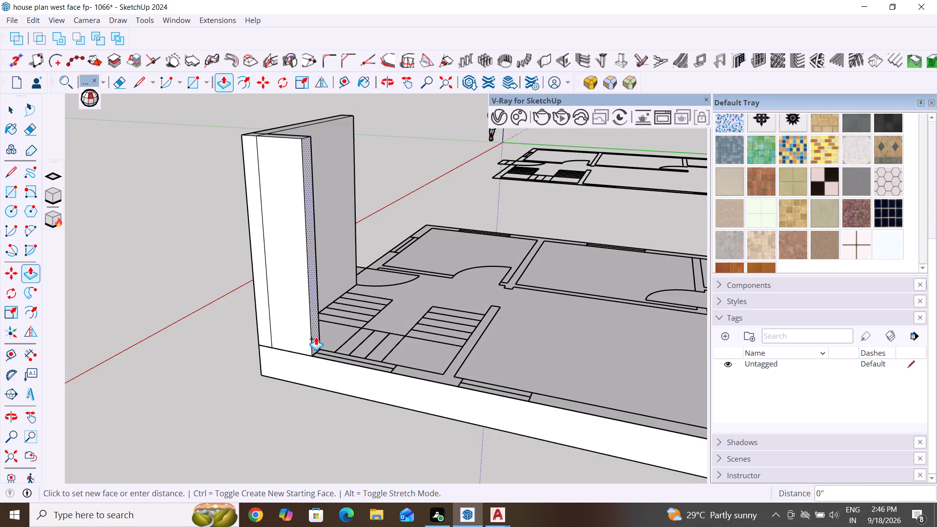
pyautogui.click(389, 373)
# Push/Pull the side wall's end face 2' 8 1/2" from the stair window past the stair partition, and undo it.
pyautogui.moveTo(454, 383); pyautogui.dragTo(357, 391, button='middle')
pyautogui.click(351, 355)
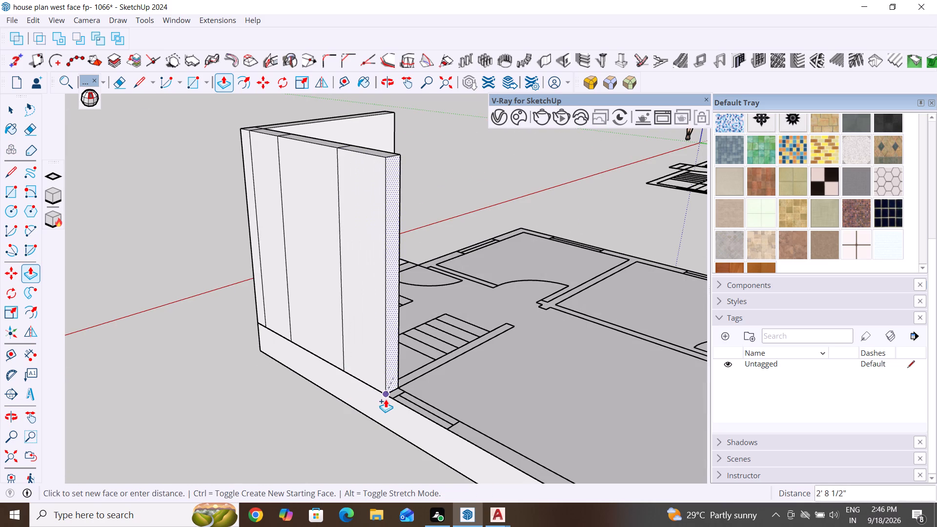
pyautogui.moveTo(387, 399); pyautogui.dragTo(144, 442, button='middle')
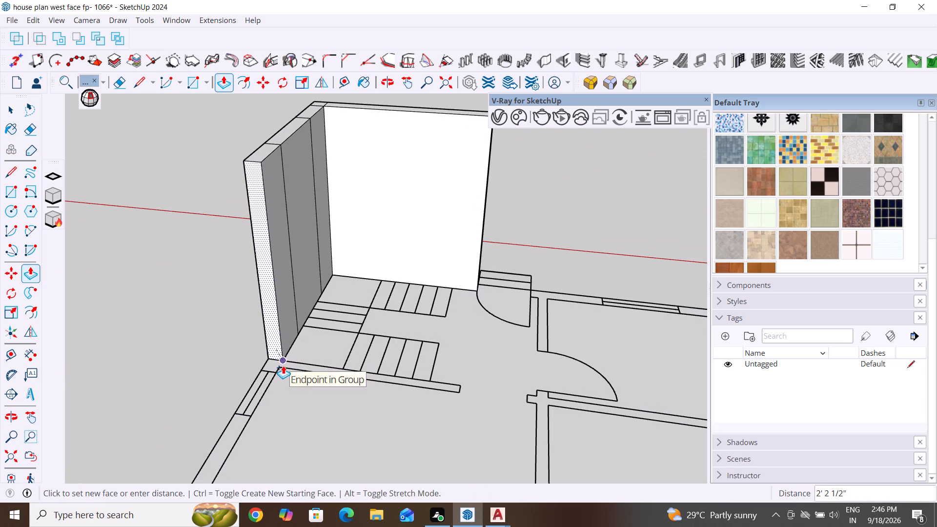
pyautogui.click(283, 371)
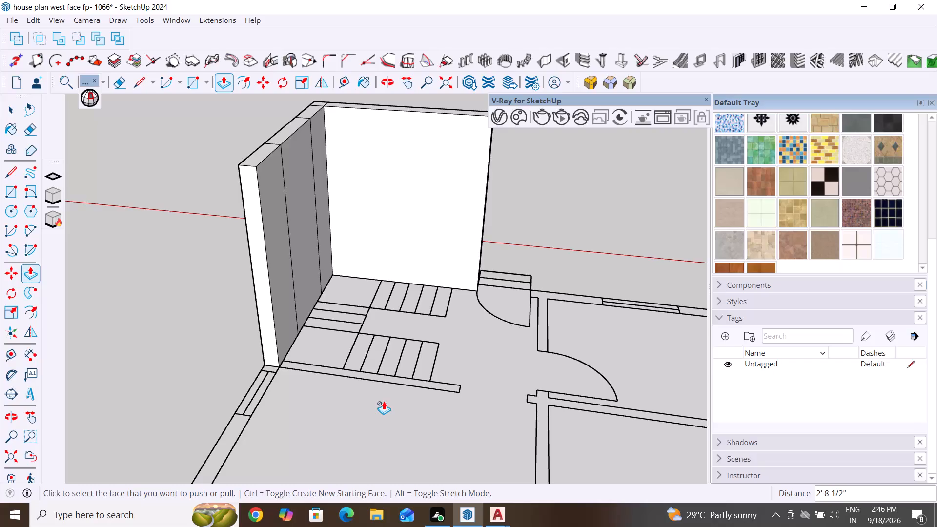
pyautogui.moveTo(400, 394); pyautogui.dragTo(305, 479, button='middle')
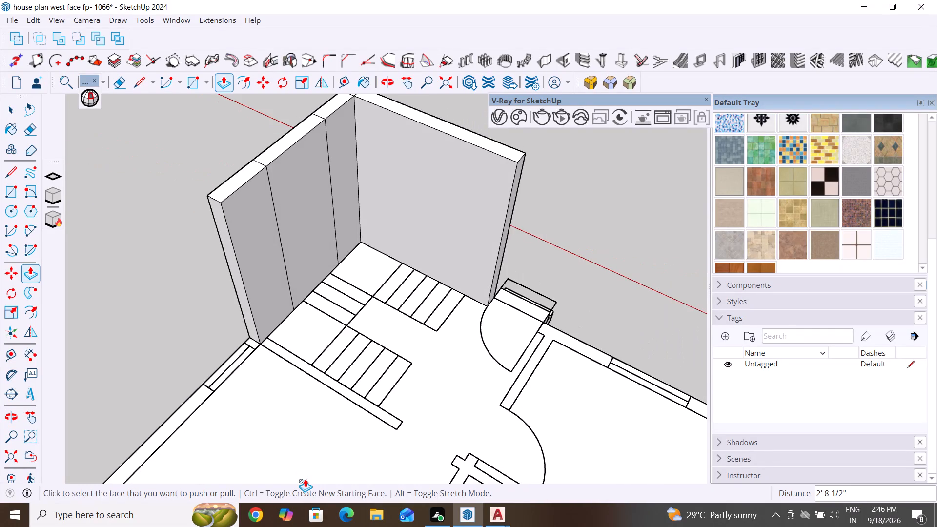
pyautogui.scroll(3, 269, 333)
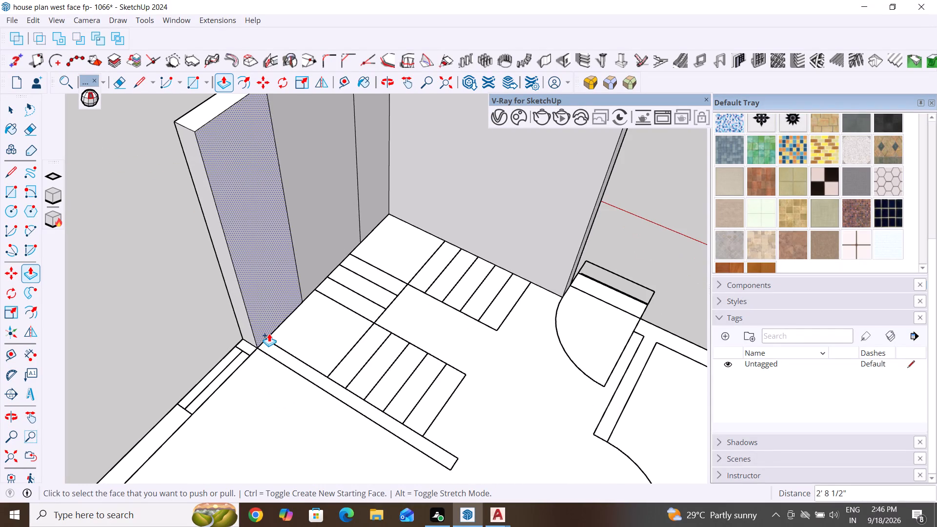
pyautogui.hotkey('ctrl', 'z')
# Push/Pull the side wall's end face 2' 2 1/2" from the stair window to the stair partition, and another 6" across its thickness.
pyautogui.scroll(2, 303, 292)
pyautogui.click(294, 288)
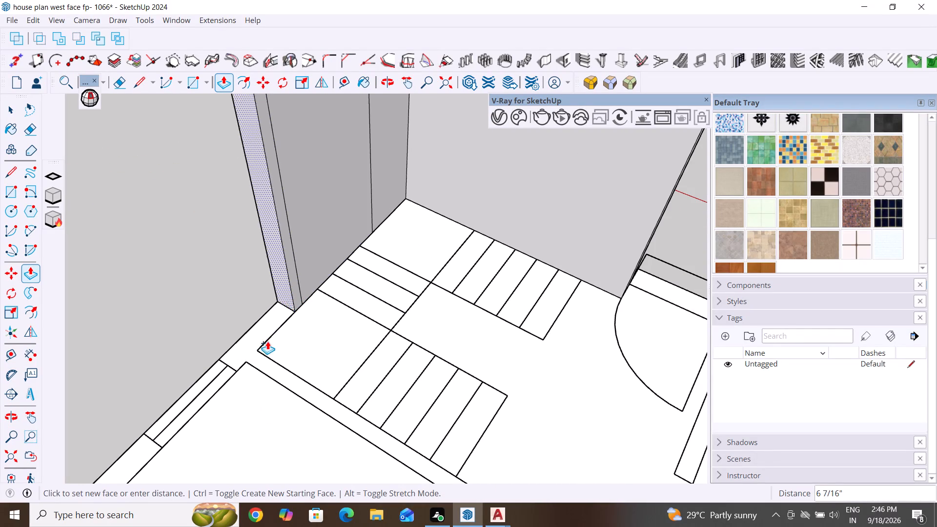
pyautogui.click(259, 353)
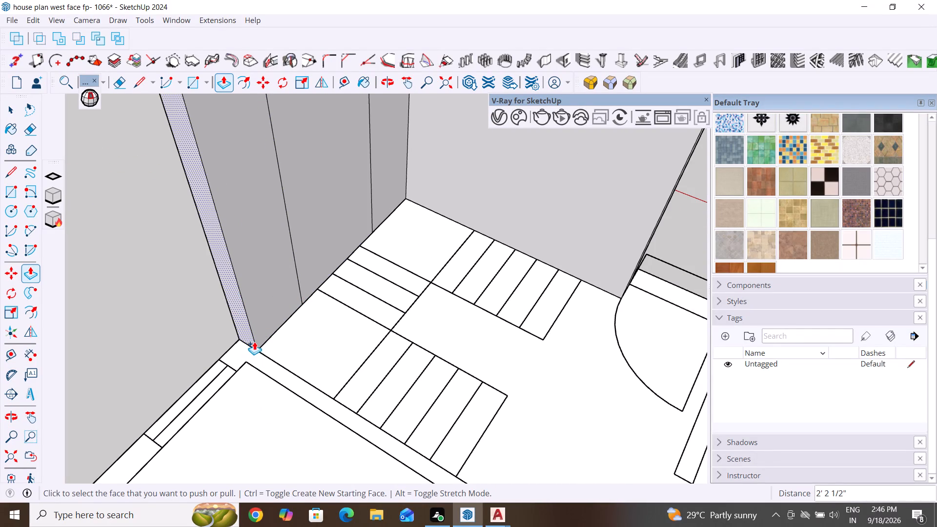
pyautogui.click(254, 342)
pyautogui.click(249, 362)
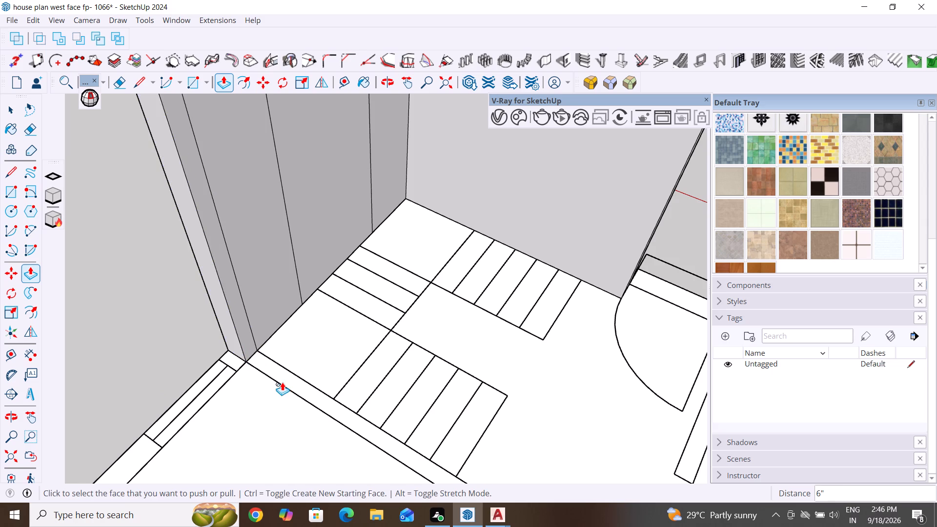
# Push/Pull the 6" partition strip's face 8' 7" from the side wall to the end of the stair partition.
pyautogui.scroll(-5, 240, 330)
pyautogui.click(247, 342)
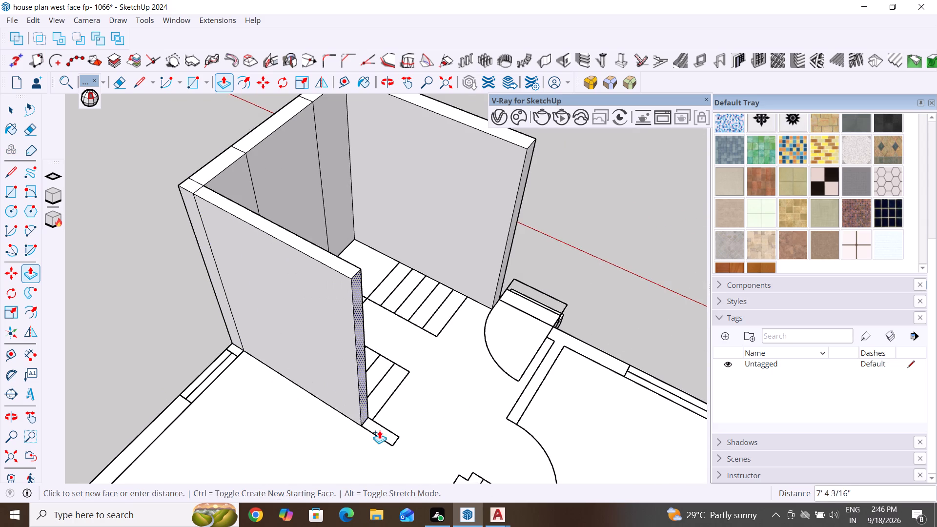
pyautogui.click(394, 445)
# Push/Pull the side wall's end face 14' 3" from the stair partition to the small side room's partition.
pyautogui.scroll(-5, 236, 338)
pyautogui.moveTo(171, 371); pyautogui.dragTo(551, 334, button='middle')
pyautogui.scroll(-10, 227, 249)
pyautogui.scroll(8, 393, 399)
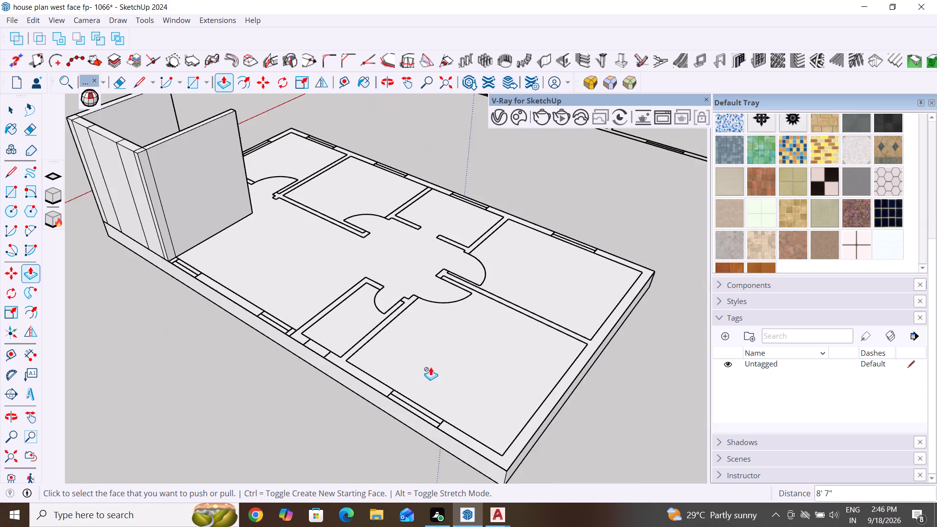
pyautogui.moveTo(191, 330); pyautogui.dragTo(214, 348, button='middle')
pyautogui.scroll(8, 183, 286)
pyautogui.click(153, 265)
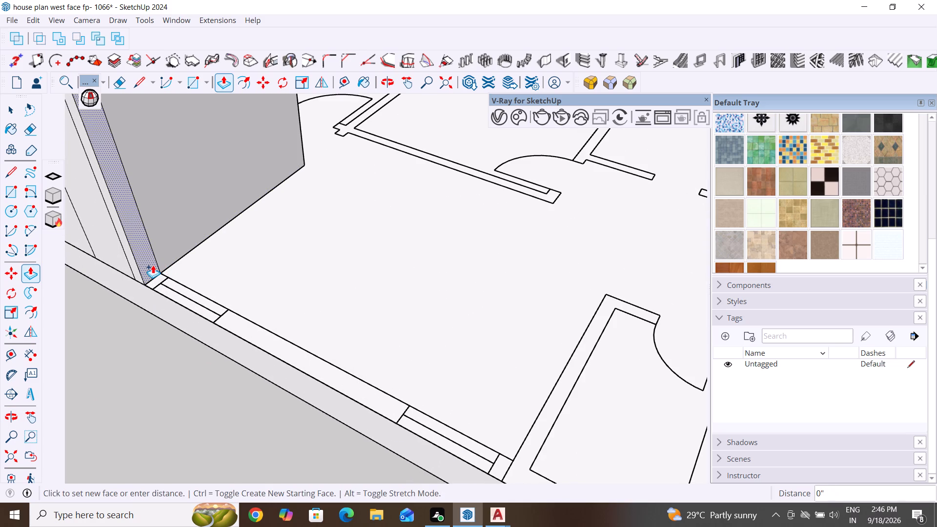
pyautogui.scroll(2, 136, 245)
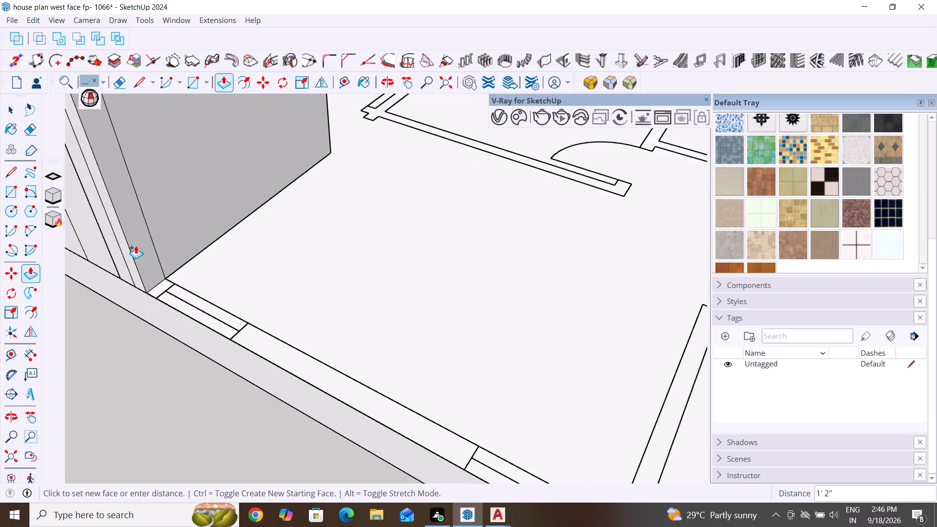
pyautogui.scroll(1, 136, 245)
pyautogui.scroll(-3, 140, 250)
pyautogui.moveTo(305, 339); pyautogui.dragTo(223, 261, button='middle')
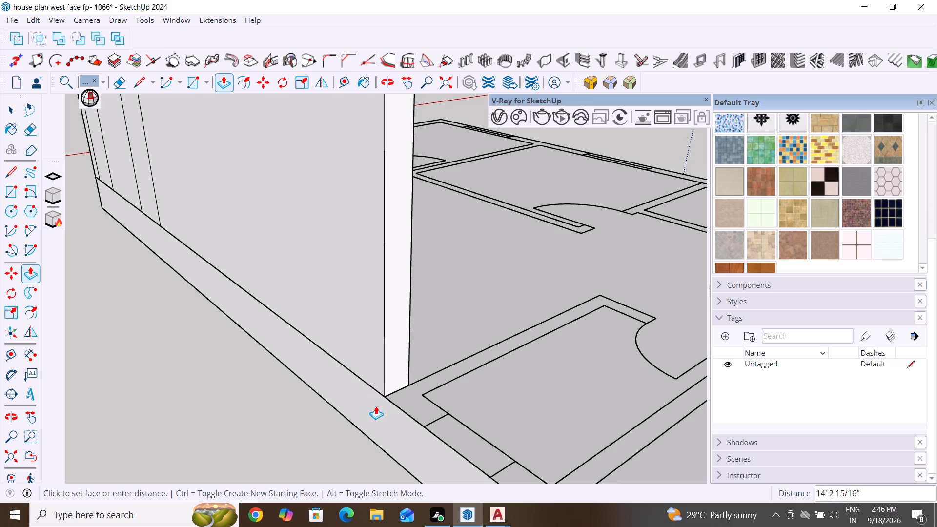
pyautogui.click(386, 394)
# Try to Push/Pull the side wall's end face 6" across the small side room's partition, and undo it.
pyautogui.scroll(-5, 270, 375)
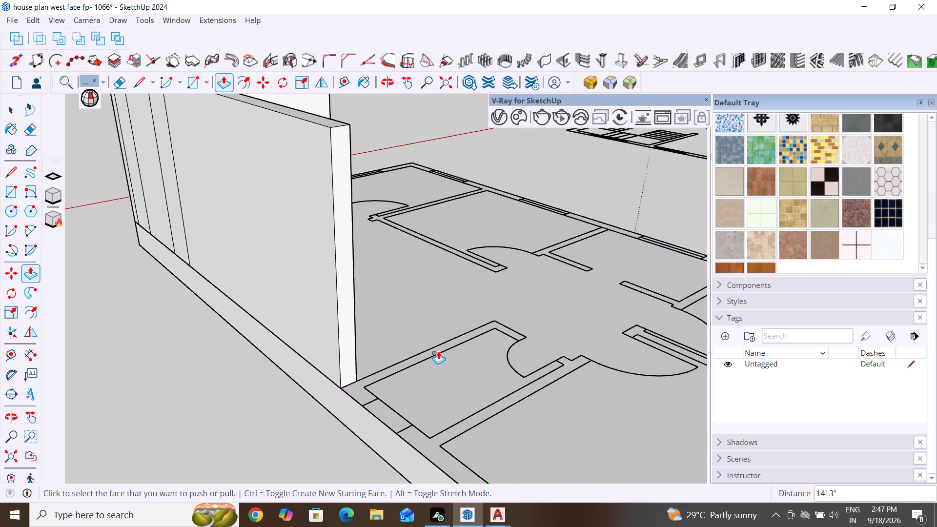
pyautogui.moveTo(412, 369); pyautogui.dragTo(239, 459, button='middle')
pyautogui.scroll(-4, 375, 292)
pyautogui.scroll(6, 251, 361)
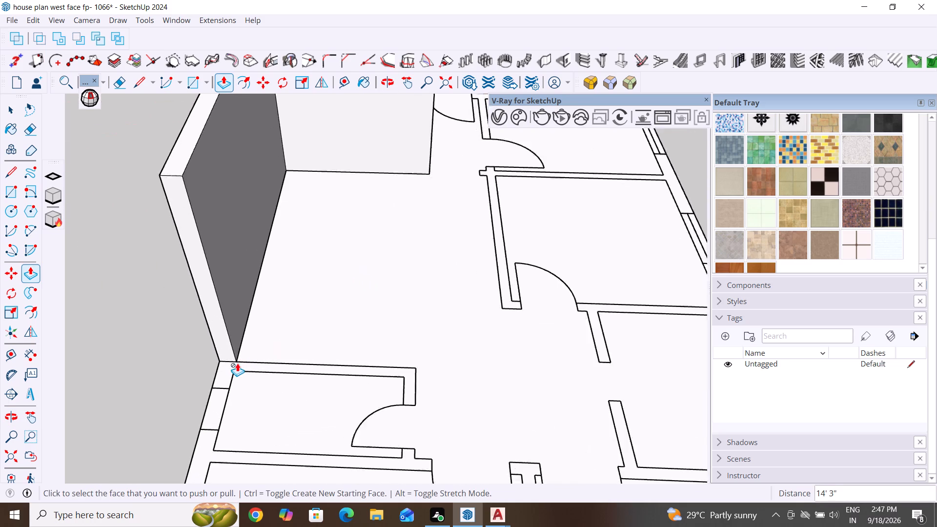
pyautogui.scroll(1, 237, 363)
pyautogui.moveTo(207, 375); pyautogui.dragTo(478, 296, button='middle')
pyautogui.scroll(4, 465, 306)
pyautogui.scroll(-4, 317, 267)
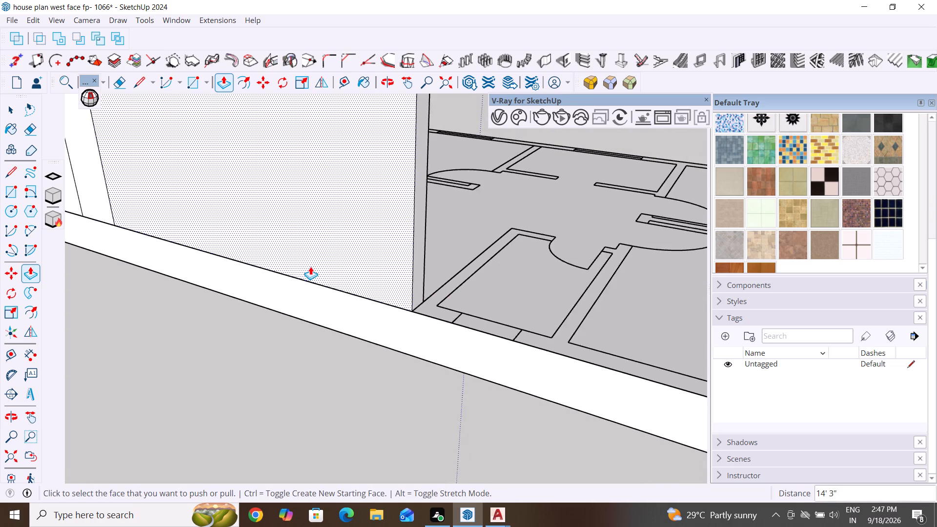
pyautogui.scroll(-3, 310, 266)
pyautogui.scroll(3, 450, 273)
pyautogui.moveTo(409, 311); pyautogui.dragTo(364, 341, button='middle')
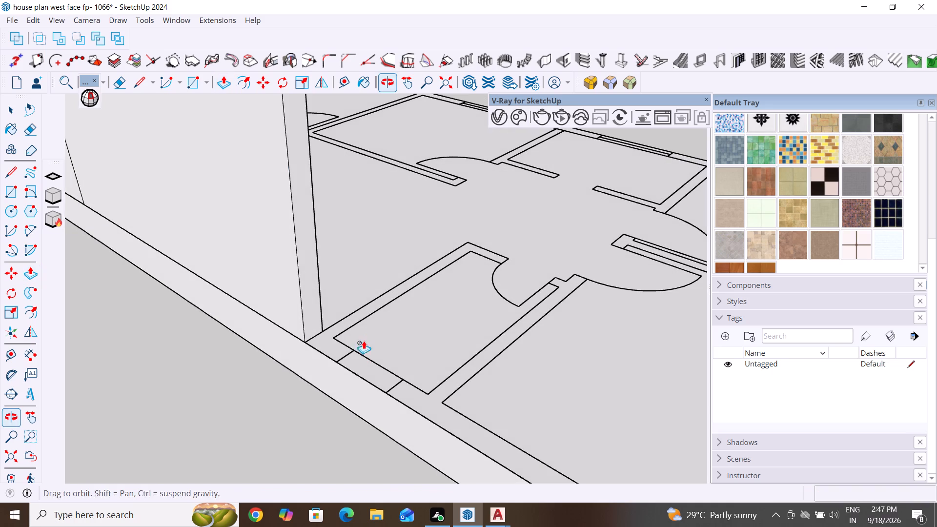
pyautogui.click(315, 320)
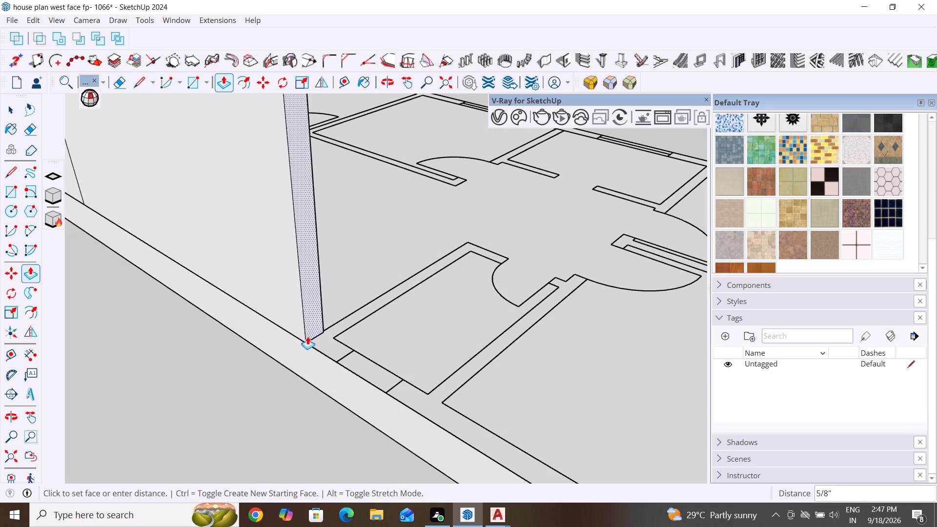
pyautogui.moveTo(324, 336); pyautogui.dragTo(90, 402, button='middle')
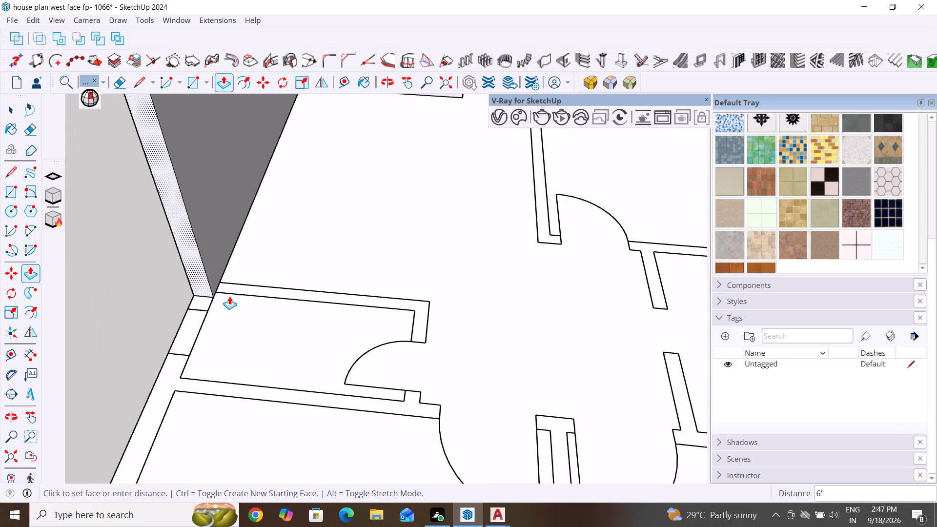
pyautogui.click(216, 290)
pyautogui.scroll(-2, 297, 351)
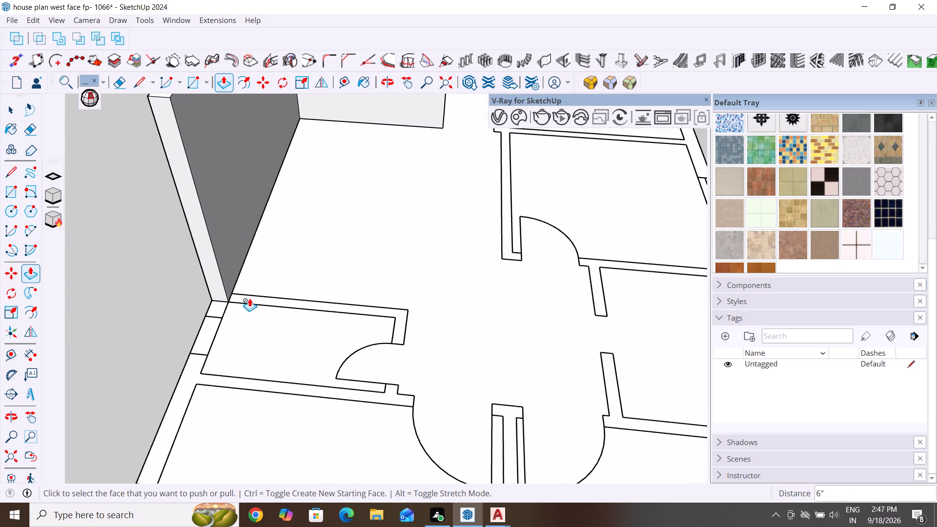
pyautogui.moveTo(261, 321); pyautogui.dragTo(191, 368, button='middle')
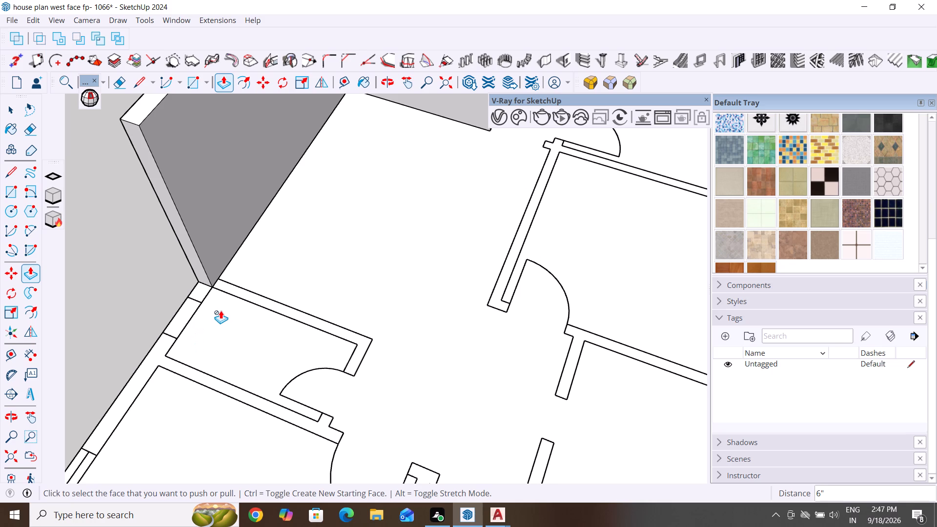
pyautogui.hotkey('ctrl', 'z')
# Push/Pull the side wall's end face 6" across the thickness of the small side room's partition.
pyautogui.click(210, 266)
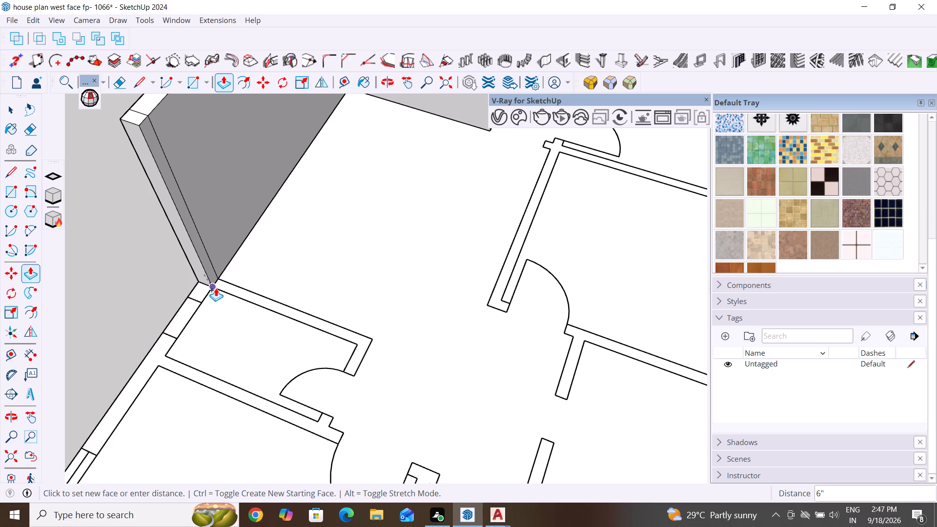
pyautogui.scroll(-2, 255, 229)
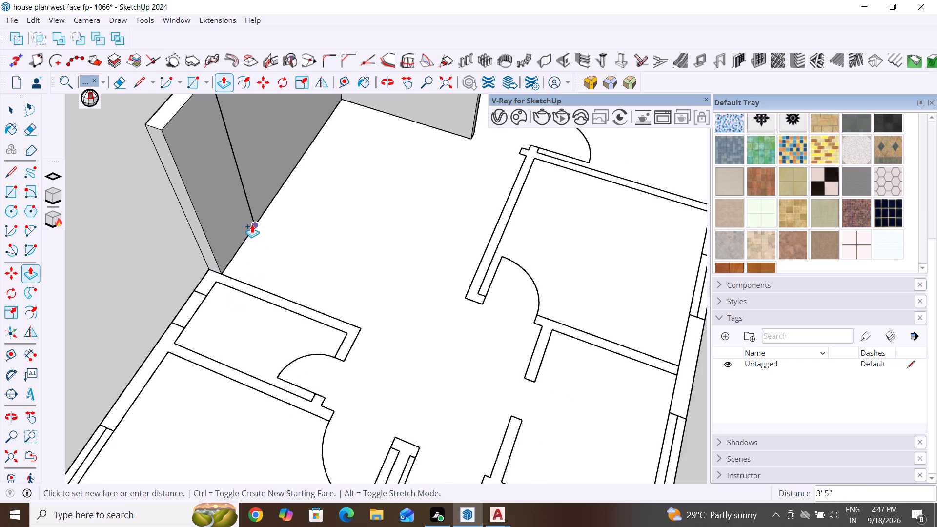
pyautogui.scroll(-2, 252, 224)
pyautogui.scroll(2, 218, 263)
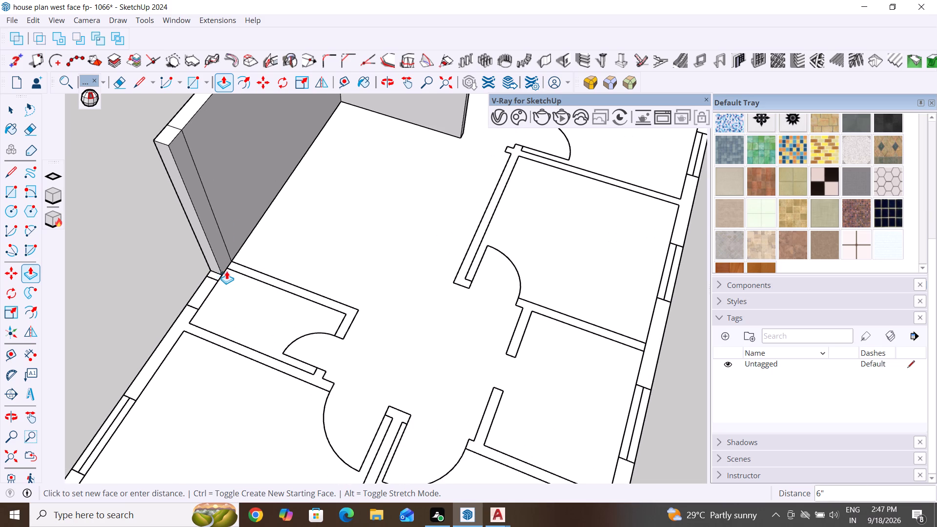
pyautogui.click(228, 271)
# Push/Pull the 6" strip's inner face 7' 5" along the small side room's partition to its far corner.
pyautogui.scroll(-3, 227, 272)
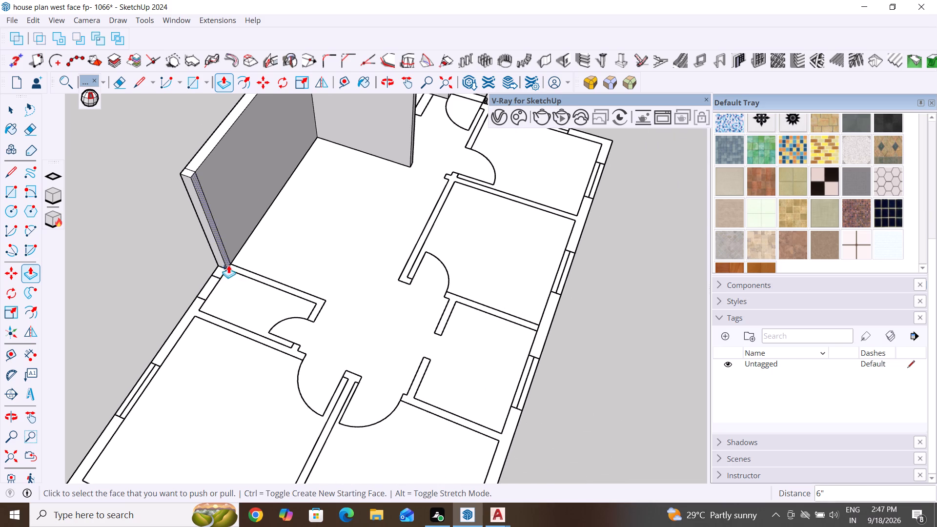
pyautogui.scroll(3, 229, 263)
pyautogui.click(229, 262)
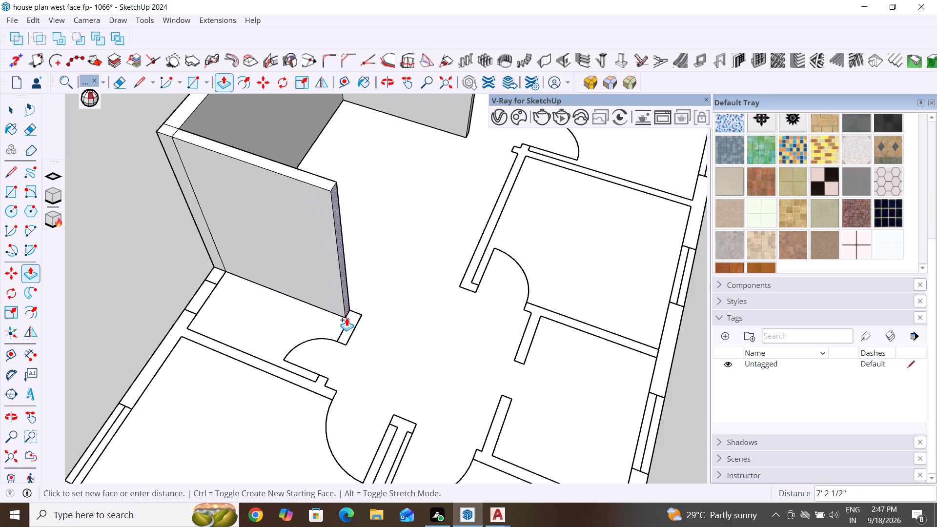
pyautogui.scroll(4, 347, 318)
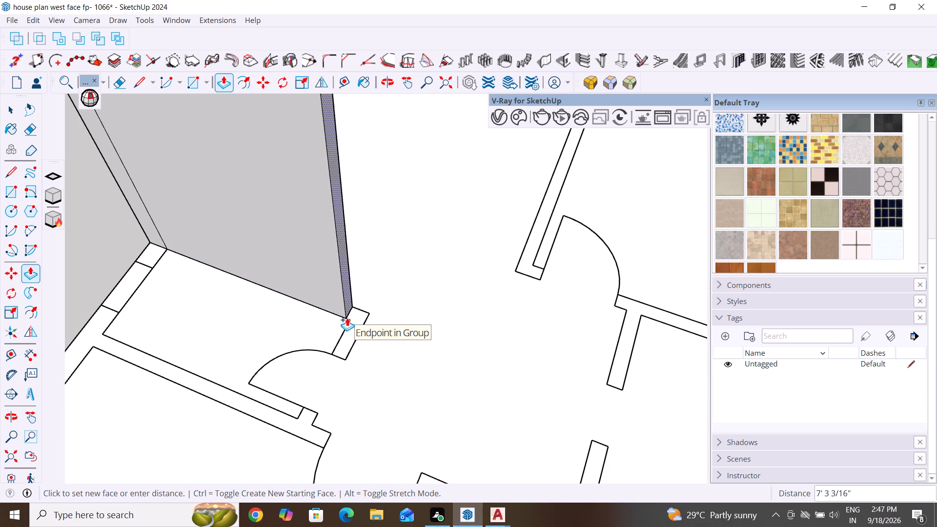
pyautogui.click(351, 322)
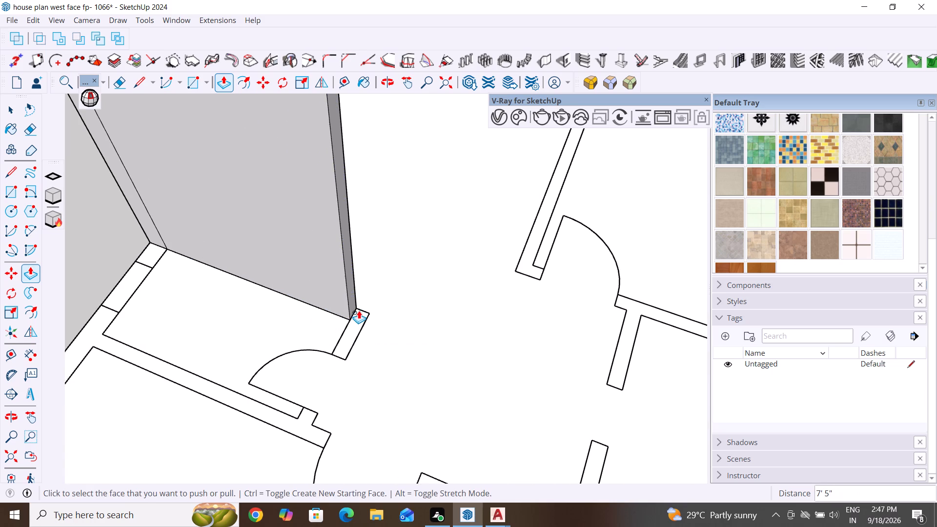
# Push/Pull the partition's end face 6" to the room corner, and its side strip 1' 5" to the door opening.
pyautogui.click(355, 308)
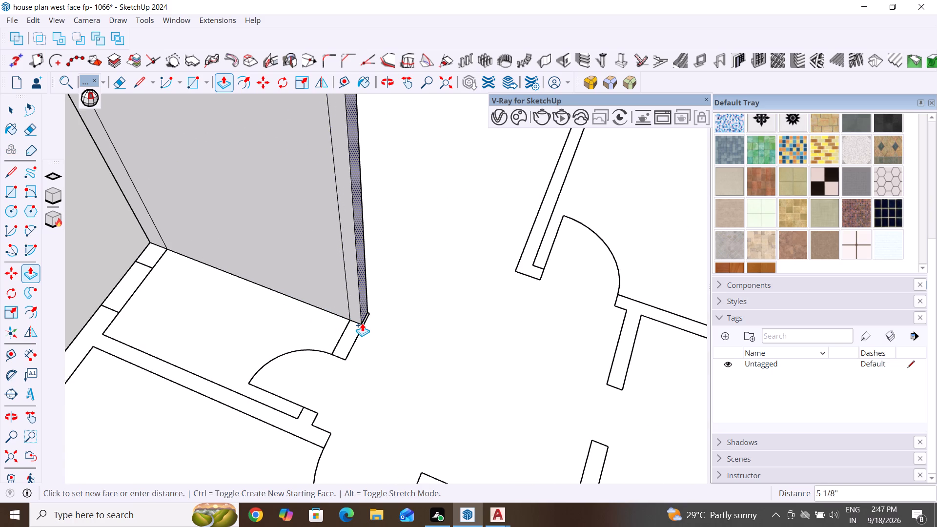
pyautogui.click(364, 326)
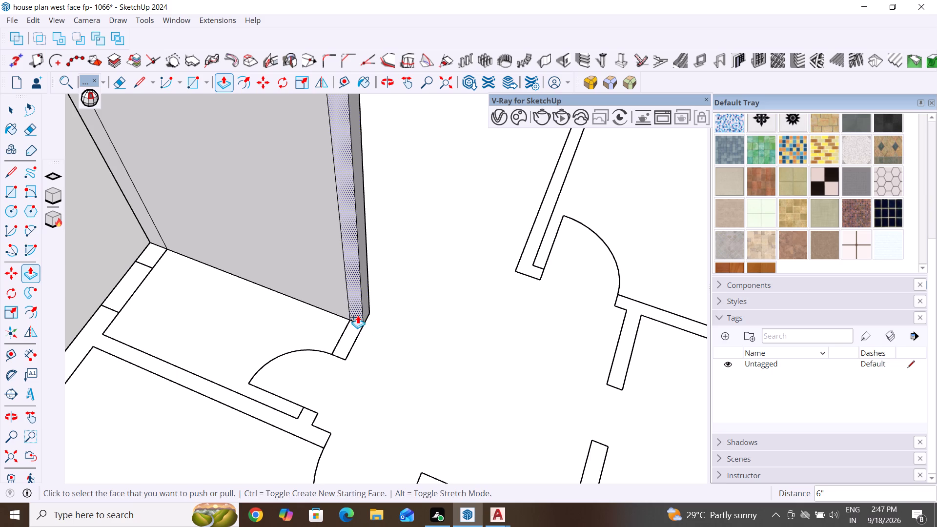
pyautogui.click(358, 315)
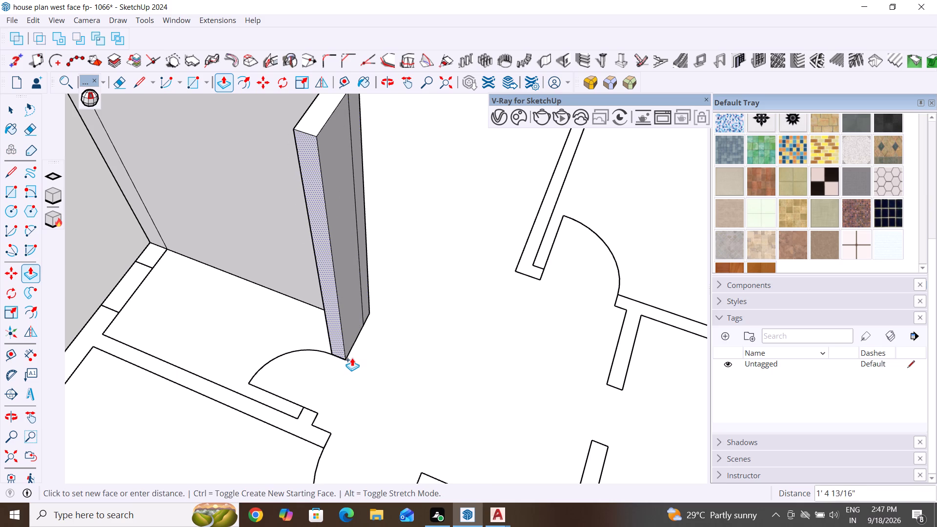
pyautogui.click(349, 357)
# Push/Pull the side wall's end face 3' 10" past the small side room's window to the next partition.
pyautogui.scroll(-4, 380, 321)
pyautogui.moveTo(265, 344); pyautogui.dragTo(324, 321, button='middle')
pyautogui.scroll(-3, 323, 321)
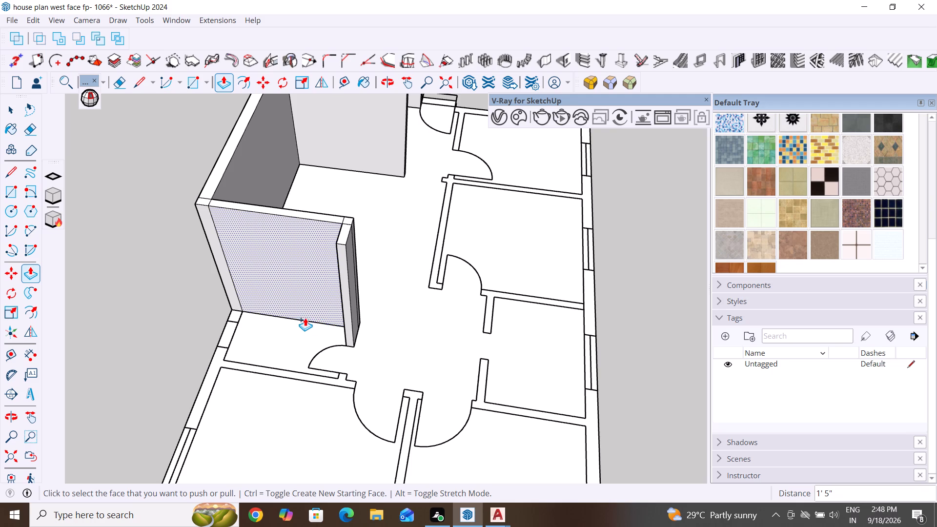
pyautogui.scroll(-4, 301, 317)
pyautogui.scroll(-5, 274, 283)
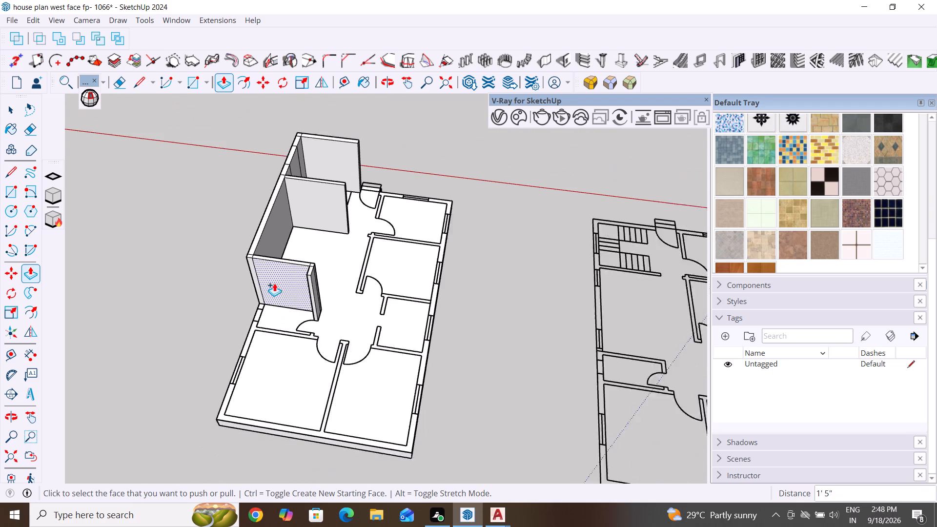
pyautogui.moveTo(237, 352); pyautogui.dragTo(378, 270, button='middle')
pyautogui.scroll(3, 244, 338)
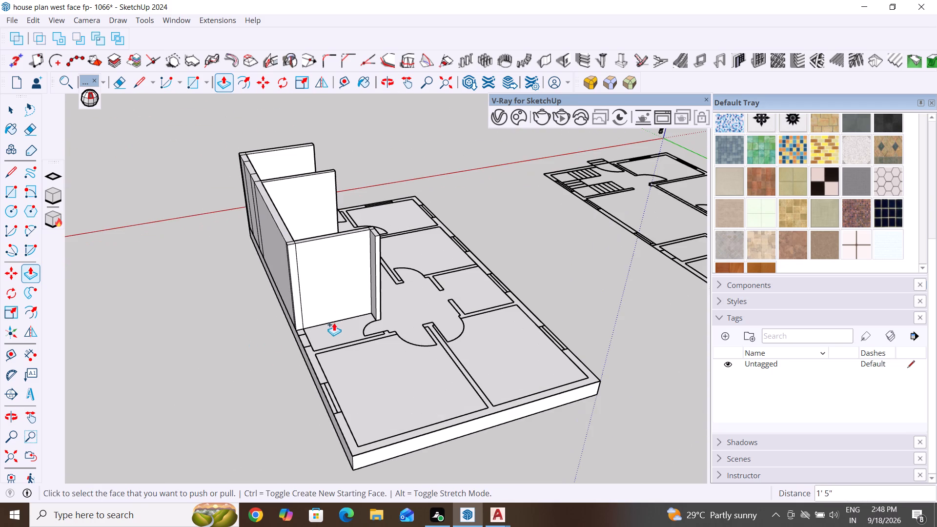
pyautogui.click(299, 320)
pyautogui.scroll(4, 291, 340)
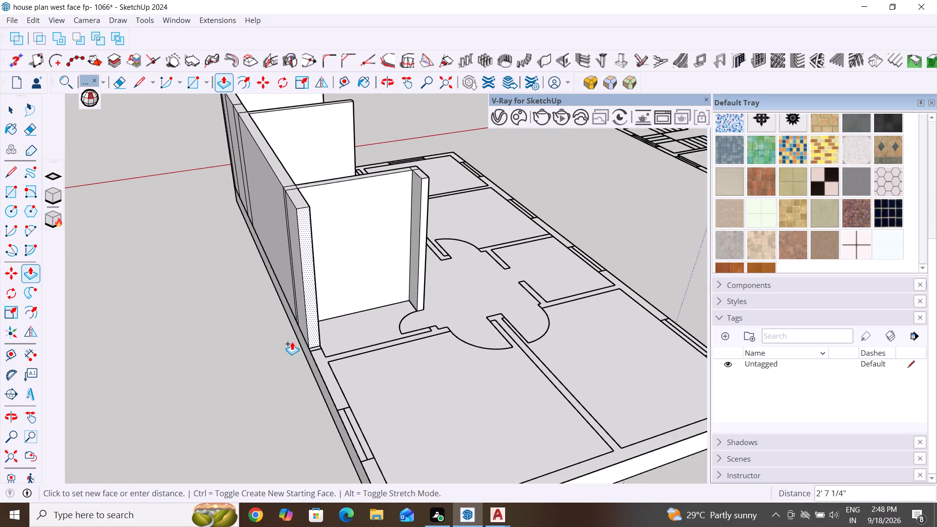
pyautogui.moveTo(339, 356); pyautogui.dragTo(61, 413, button='middle')
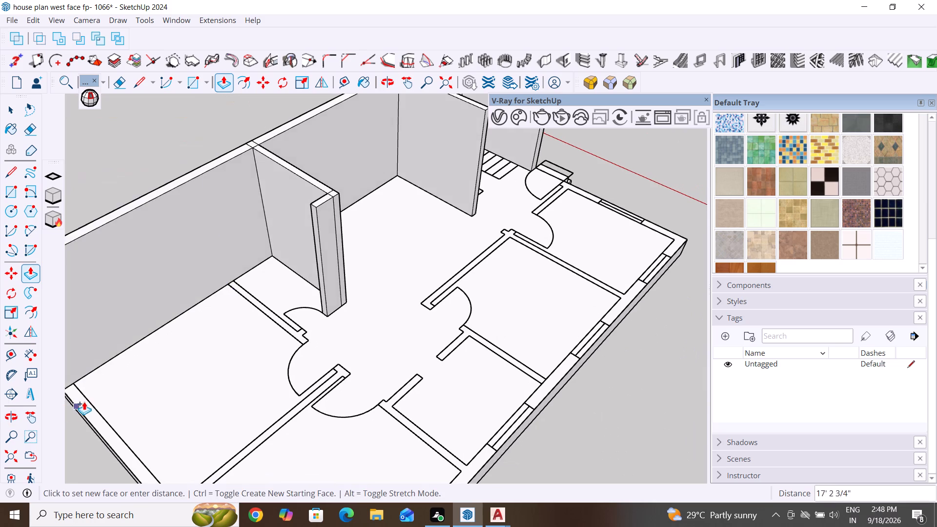
pyautogui.scroll(4, 107, 365)
pyautogui.scroll(3, 265, 283)
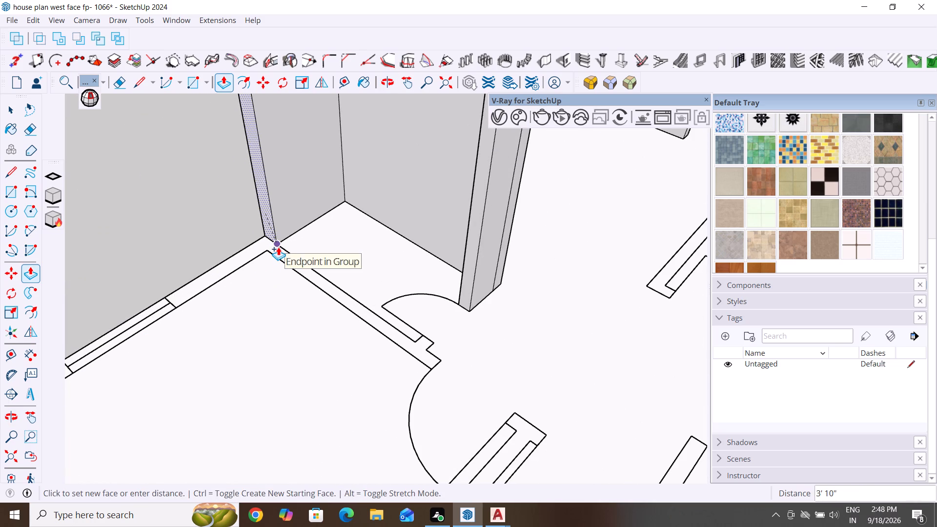
pyautogui.click(278, 247)
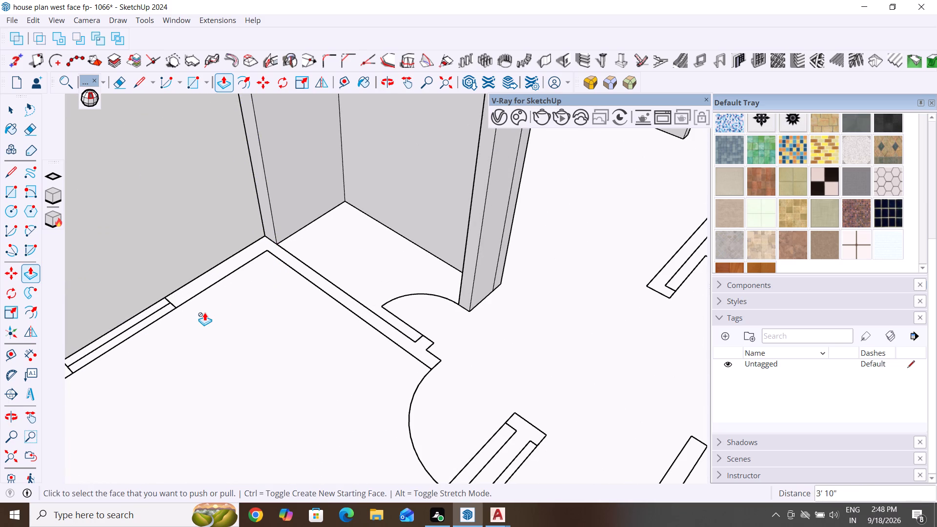
# Push/Pull the side wall's end face across the thickness of the partition between the small side room and the corner room.
pyautogui.scroll(3, 214, 296)
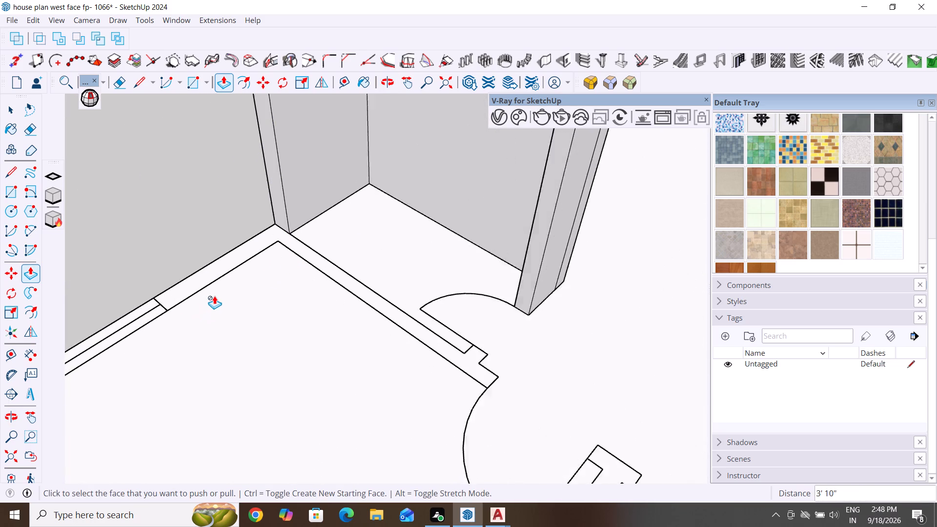
pyautogui.click(293, 210)
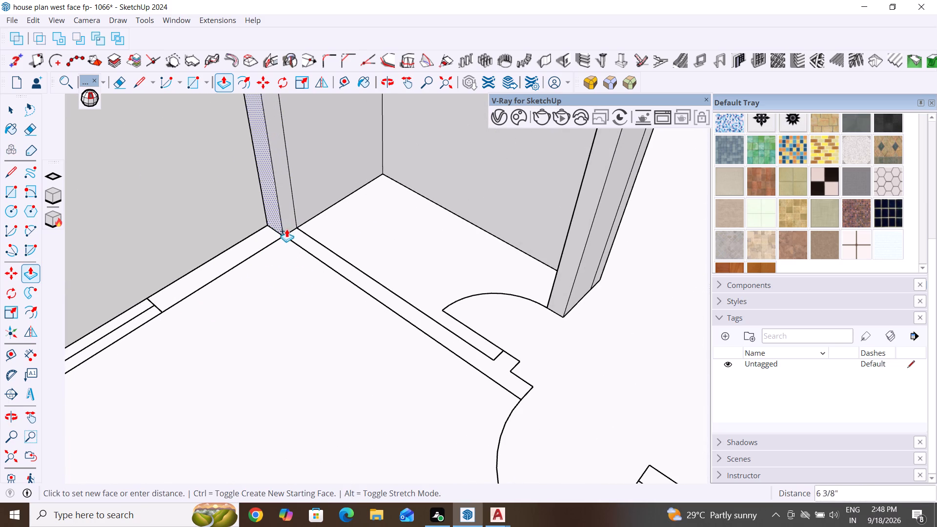
pyautogui.click(291, 238)
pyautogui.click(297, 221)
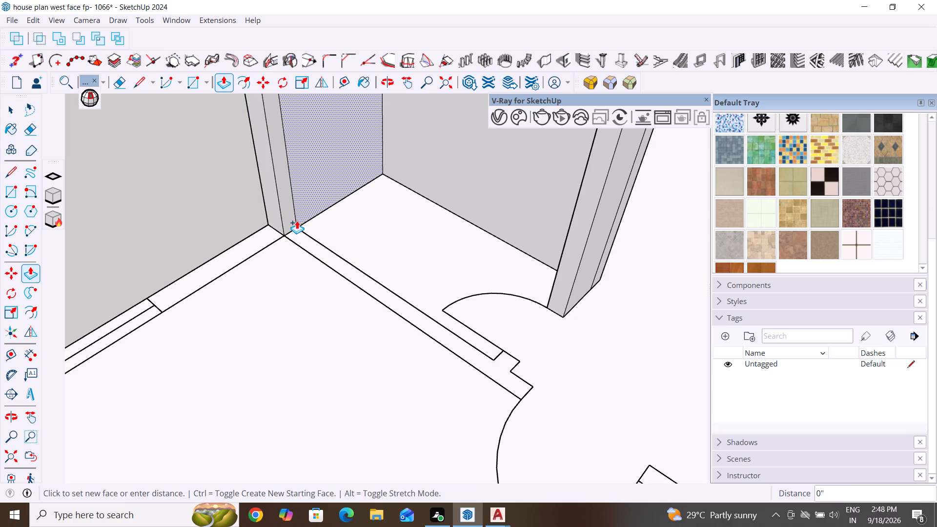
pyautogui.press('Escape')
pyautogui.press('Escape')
# Push/Pull the new strip's inner face along the partition outline to the first line of its door jamb.
pyautogui.click(292, 218)
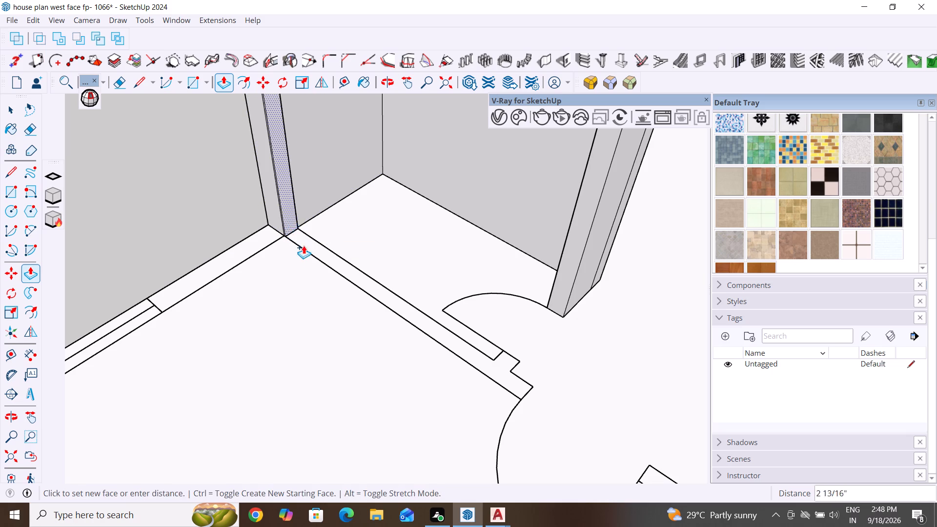
pyautogui.moveTo(486, 350); pyautogui.dragTo(180, 376, button='middle')
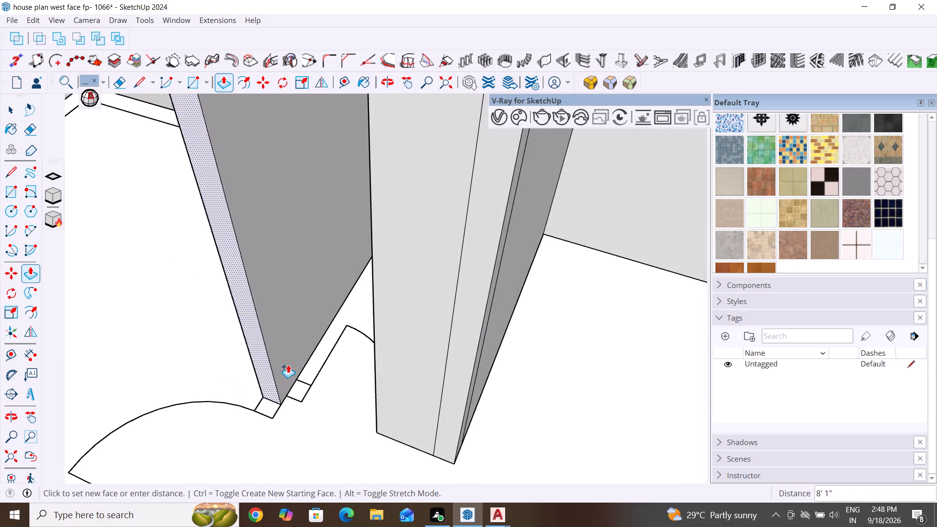
pyautogui.click(299, 382)
# Push/Pull the partition's end face 6" across the door jamb, and a further 8" to the partition's tip.
pyautogui.click(290, 371)
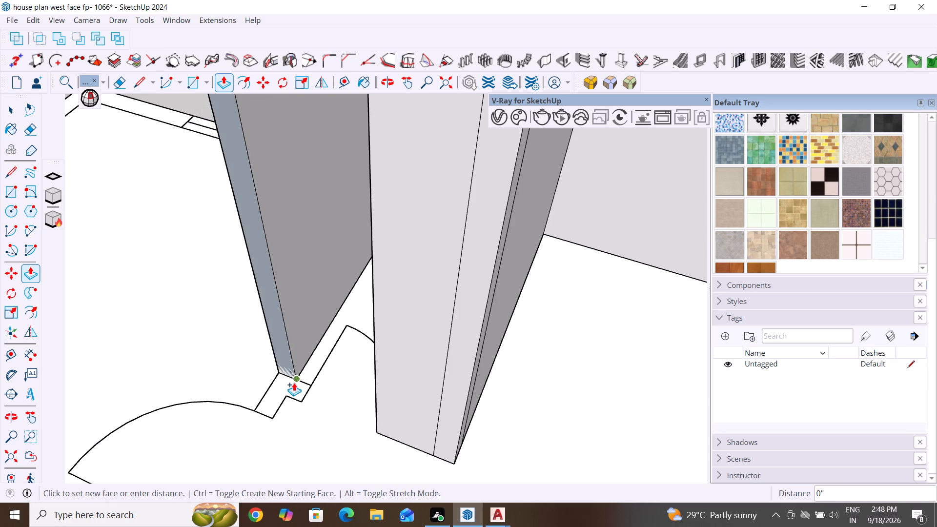
pyautogui.scroll(7, 291, 402)
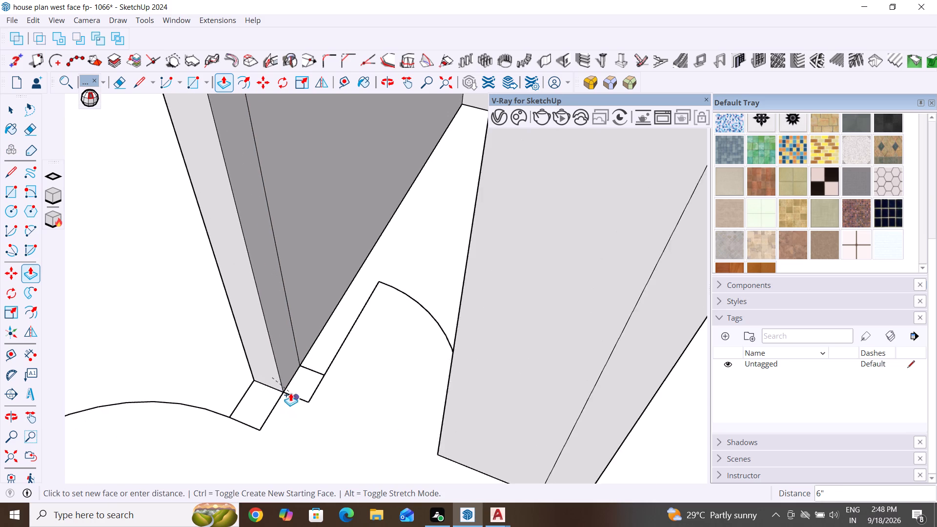
pyautogui.scroll(2, 290, 393)
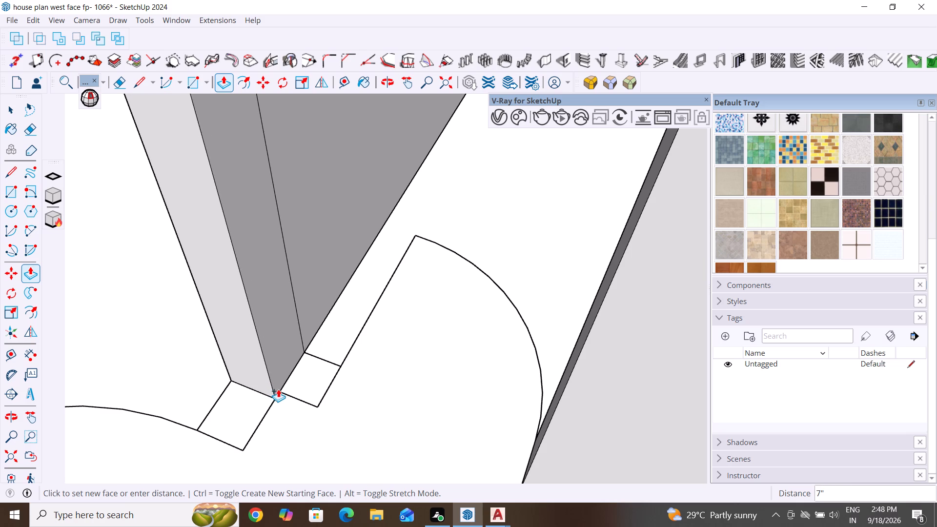
pyautogui.click(286, 394)
pyautogui.click(273, 372)
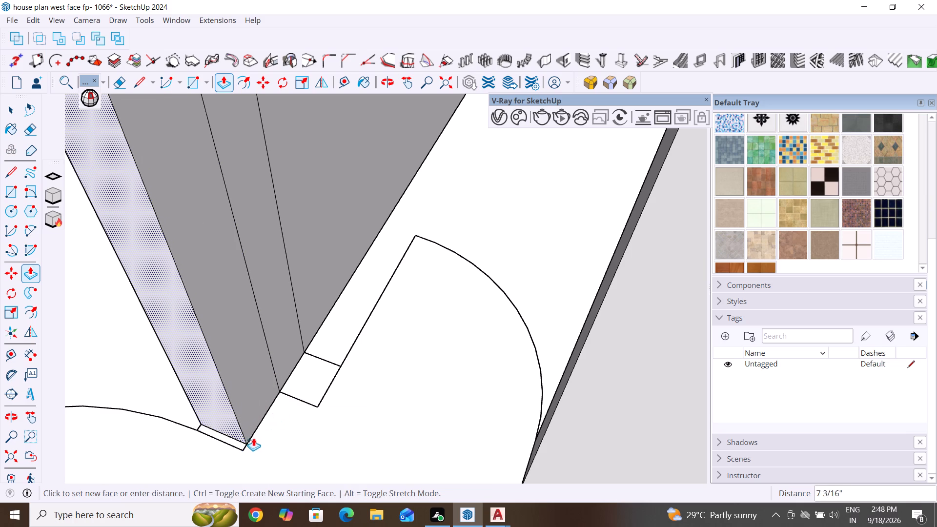
pyautogui.click(249, 447)
# Push/Pull the 6" strip on the partition's side 5" out to the small side room's door jamb outline.
pyautogui.scroll(-5, 386, 283)
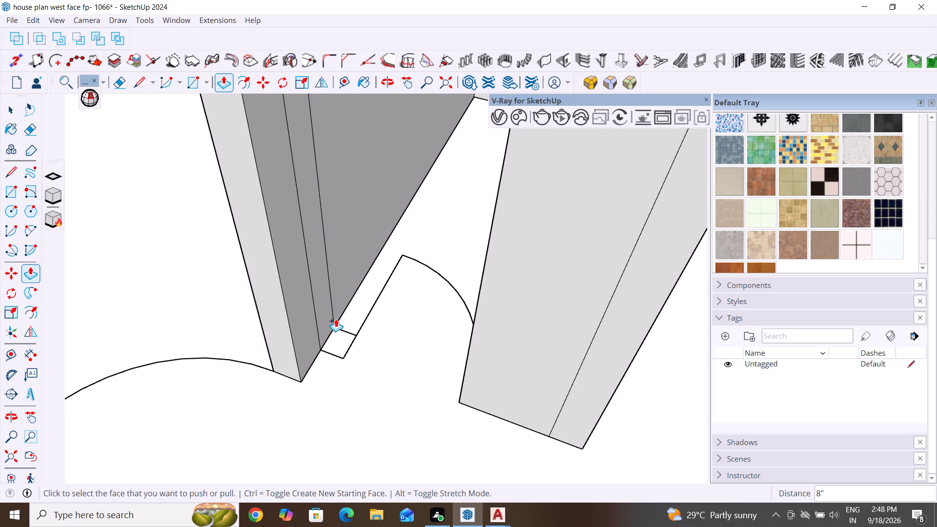
pyautogui.click(329, 318)
pyautogui.click(344, 357)
# Push/Pull the side wall's end face 12' 6" along the corner room, past its window, to the end wall's inner line.
pyautogui.scroll(-3, 408, 303)
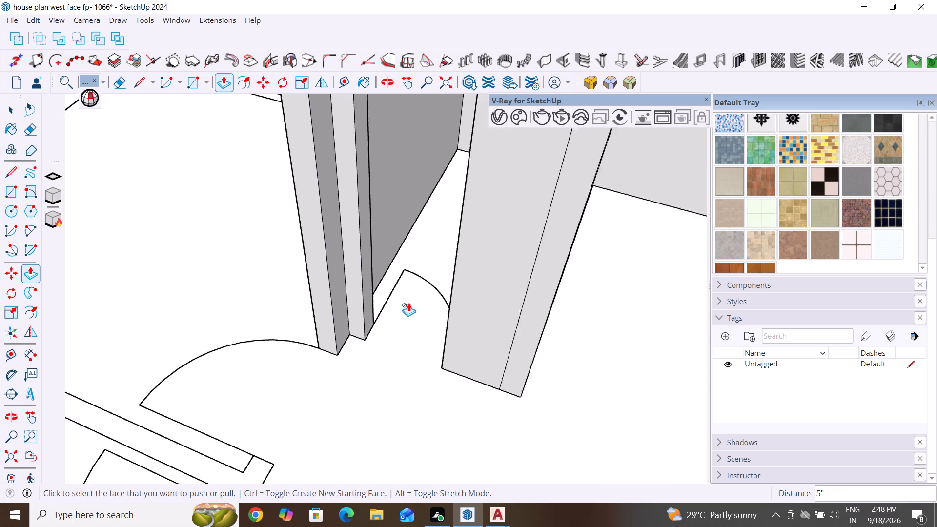
pyautogui.scroll(-8, 408, 303)
pyautogui.moveTo(275, 392); pyautogui.dragTo(361, 432, button='middle')
pyautogui.scroll(-5, 361, 432)
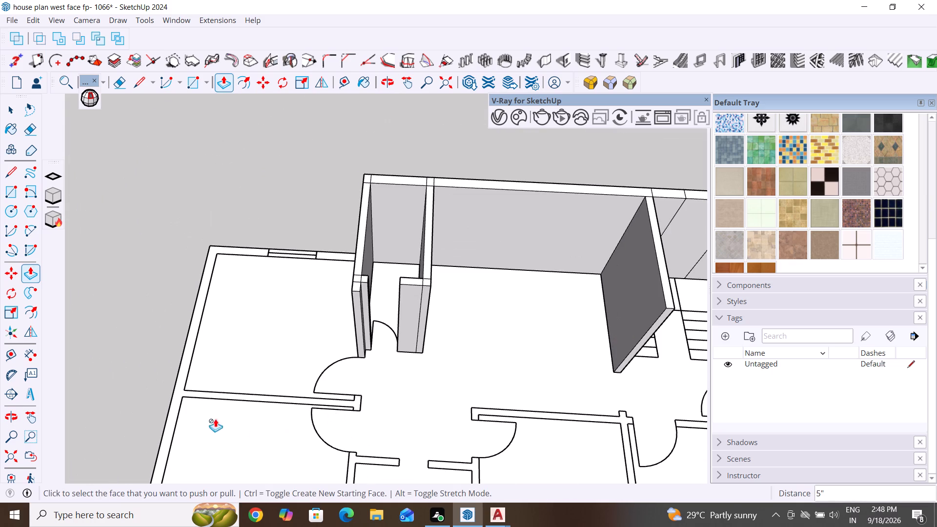
pyautogui.moveTo(224, 379); pyautogui.dragTo(542, 404, button='middle')
pyautogui.moveTo(334, 363); pyautogui.dragTo(384, 289, button='middle')
pyautogui.scroll(-4, 339, 286)
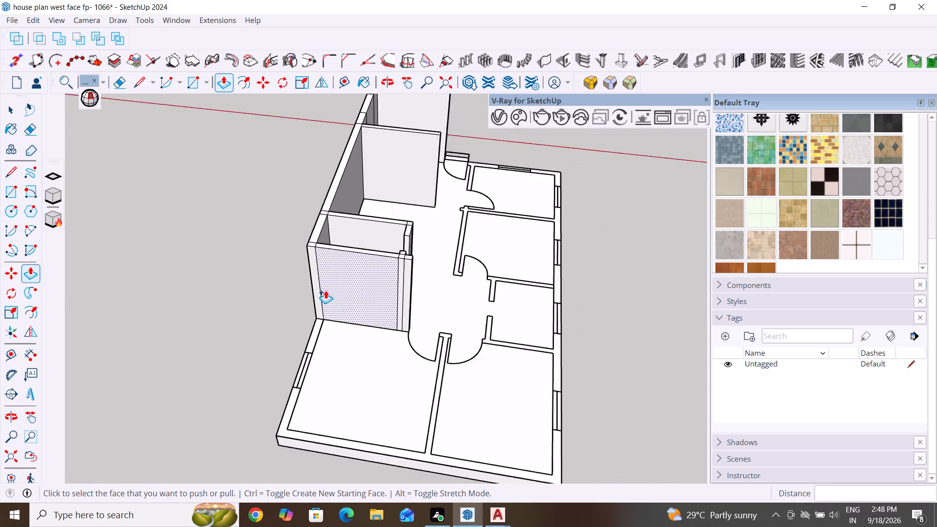
pyautogui.scroll(-2, 326, 290)
pyautogui.moveTo(326, 379); pyautogui.dragTo(260, 406, button='middle')
pyautogui.scroll(4, 318, 343)
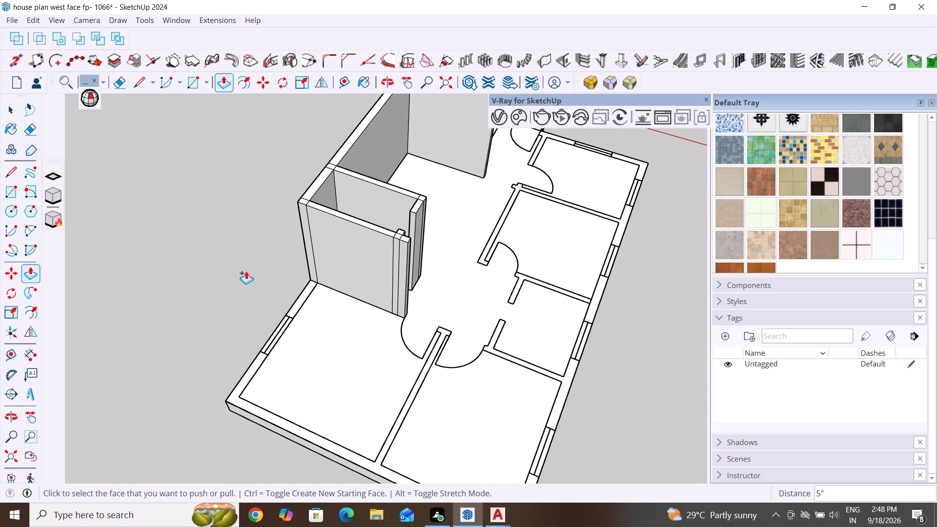
pyautogui.click(311, 274)
pyautogui.moveTo(251, 346); pyautogui.dragTo(424, 237, button='middle')
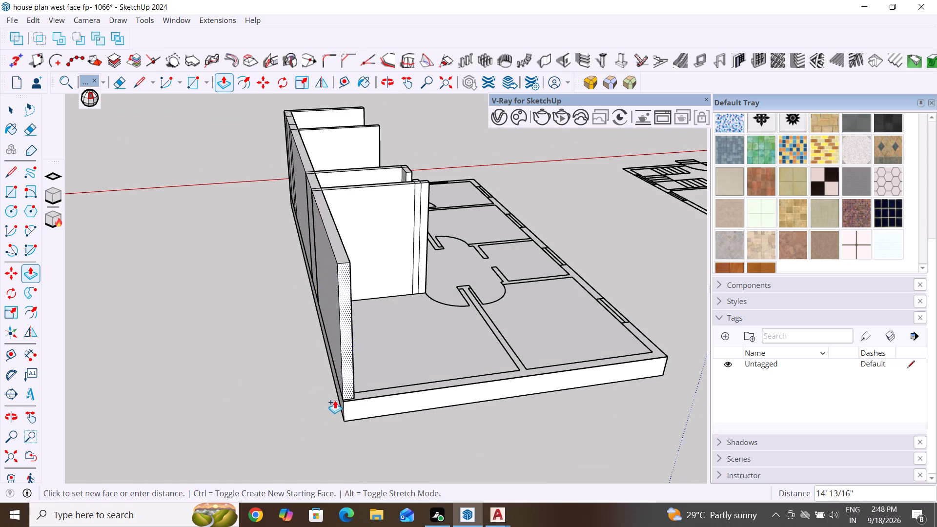
pyautogui.moveTo(358, 384); pyautogui.dragTo(131, 415, button='middle')
pyautogui.scroll(7, 186, 360)
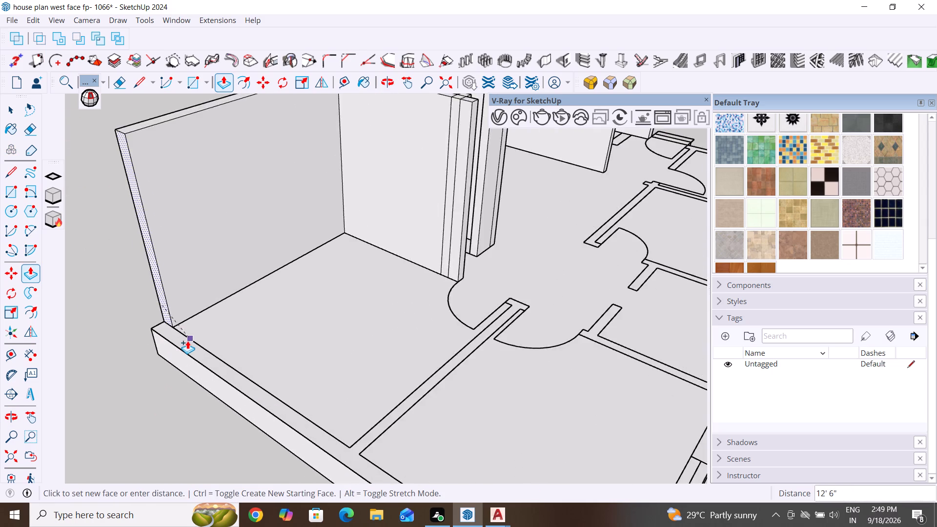
pyautogui.scroll(2, 187, 341)
pyautogui.click(172, 321)
# Push/Pull the side wall's end face 9" across the end wall's thickness to the slab corner.
pyautogui.moveTo(194, 388); pyautogui.dragTo(268, 375, button='middle')
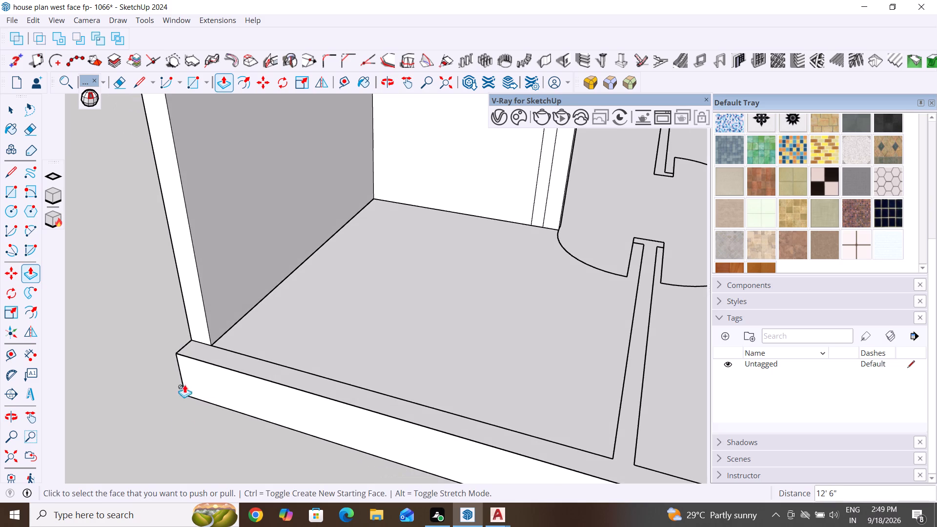
pyautogui.click(199, 331)
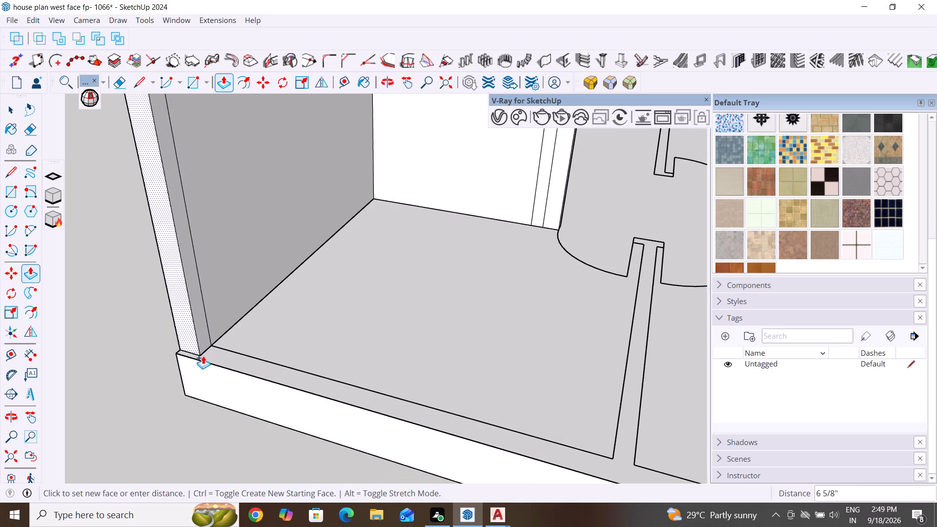
pyautogui.click(207, 365)
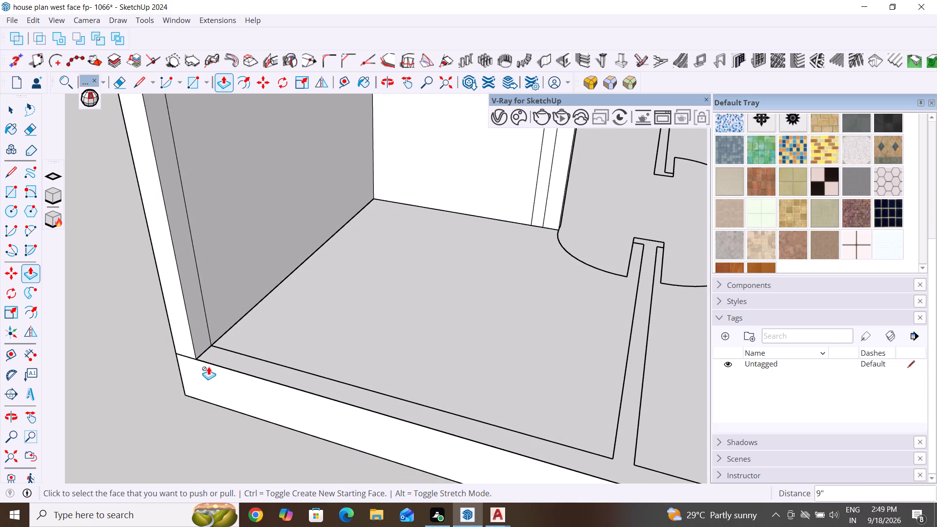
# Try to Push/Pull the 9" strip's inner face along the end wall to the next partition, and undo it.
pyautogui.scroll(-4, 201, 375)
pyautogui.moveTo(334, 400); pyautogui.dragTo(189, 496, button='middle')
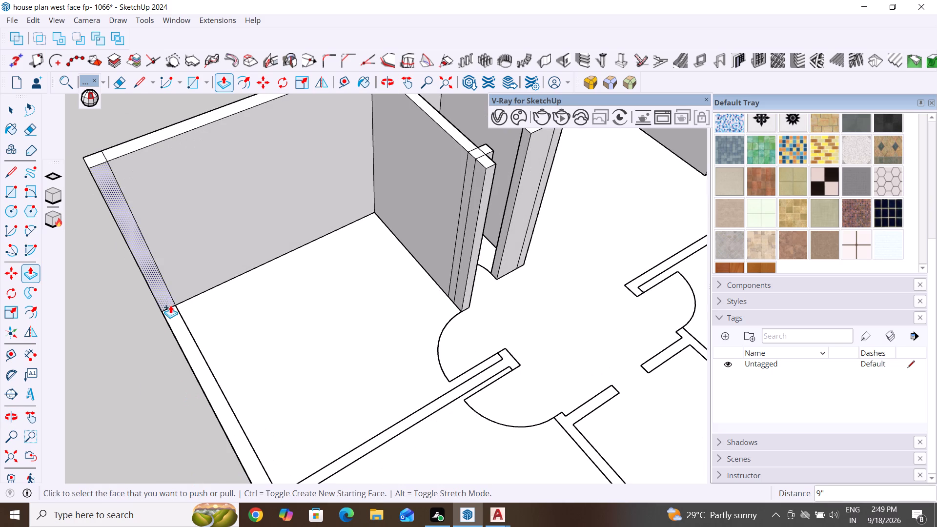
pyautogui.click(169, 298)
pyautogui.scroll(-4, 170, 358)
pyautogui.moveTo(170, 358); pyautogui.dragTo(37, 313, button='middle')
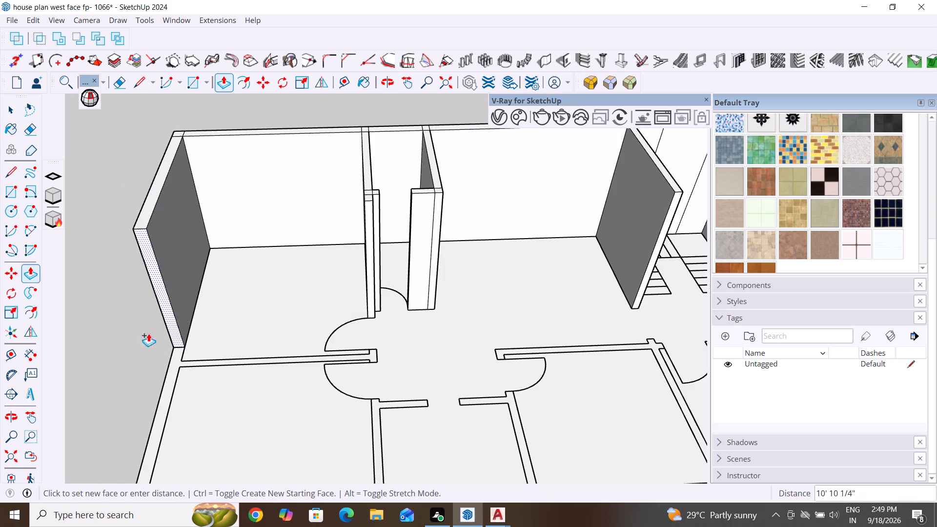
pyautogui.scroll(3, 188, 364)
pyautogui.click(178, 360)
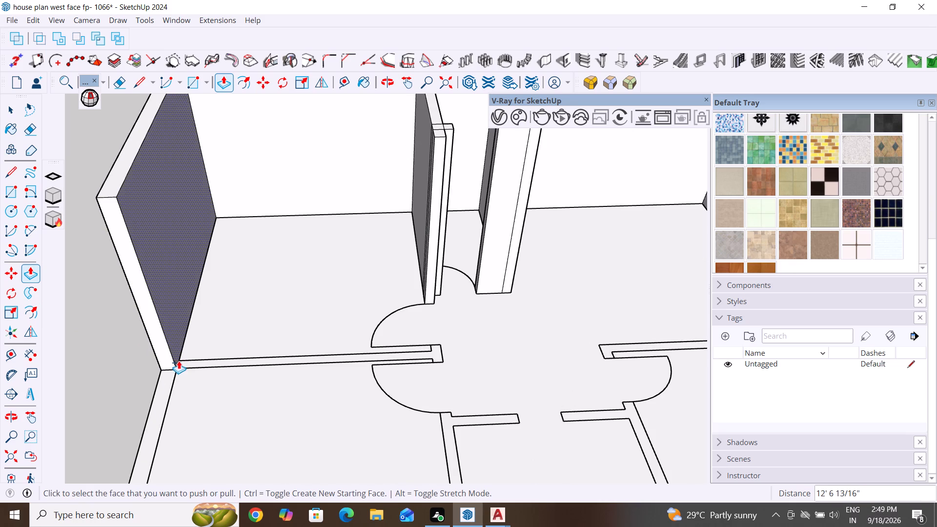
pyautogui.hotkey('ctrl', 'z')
# Push/Pull the 9" strip's inner face 12' along the end wall to the near line of the corner room's other partition.
pyautogui.scroll(1, 181, 356)
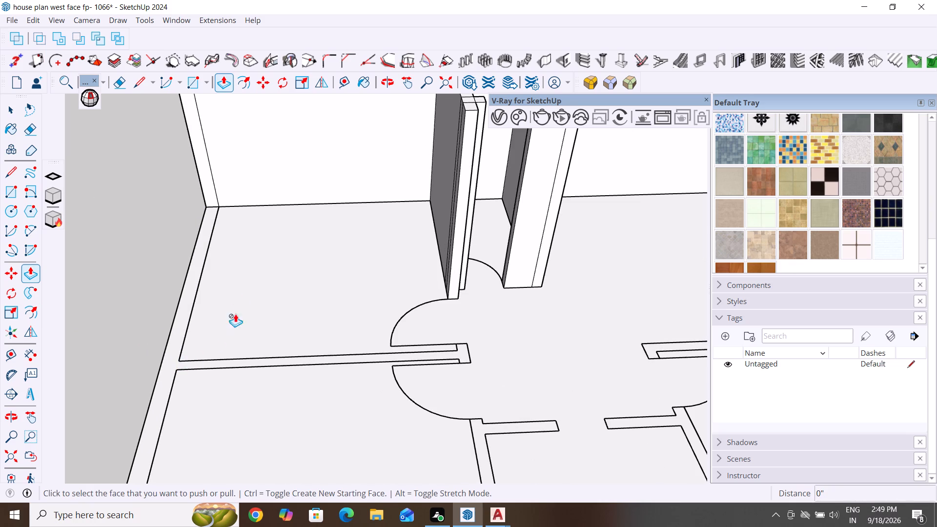
pyautogui.scroll(3, 230, 231)
pyautogui.click(204, 180)
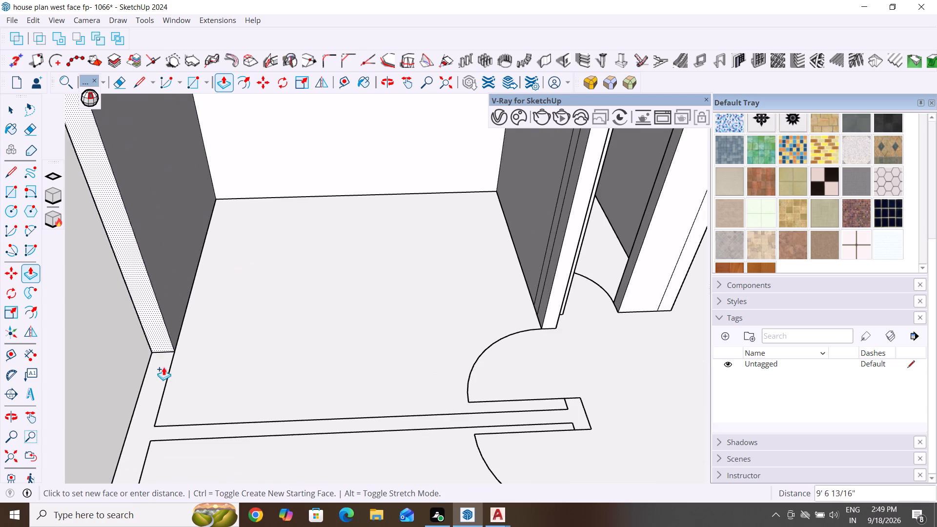
pyautogui.click(163, 429)
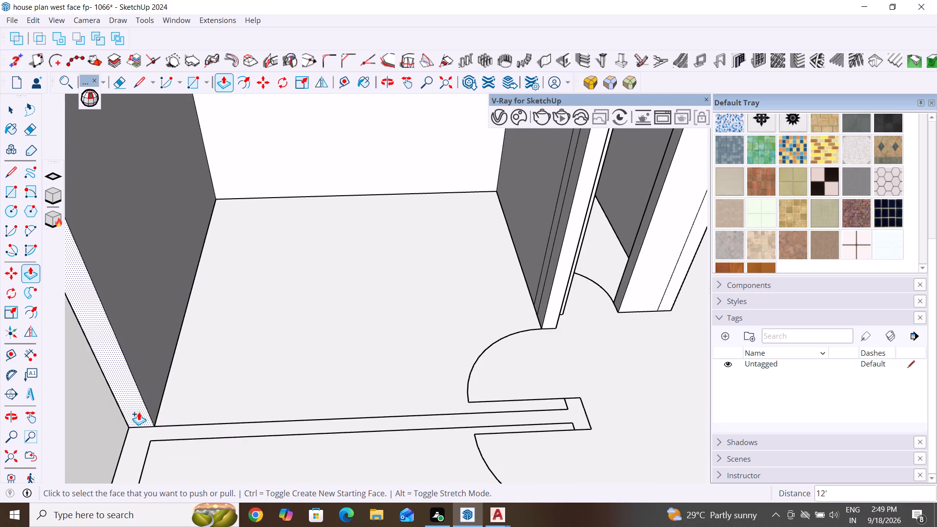
# Push/Pull the end wall's end face 6" across the thickness of the corner room's other partition.
pyautogui.keyDown('ctrl'); pyautogui.click(139, 412); pyautogui.keyUp('ctrl')
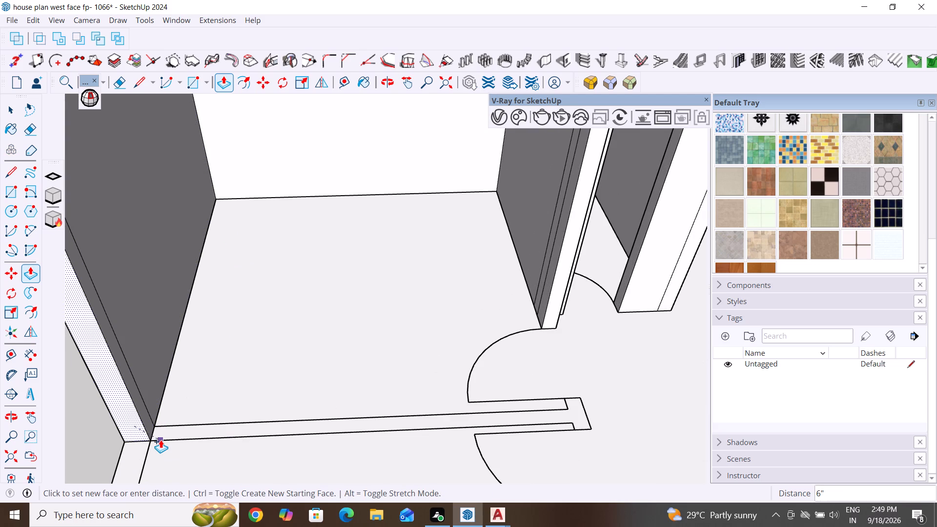
pyautogui.click(161, 440)
# Push/Pull the 6" strip's inner face along the corner room's other partition to its door jamb line.
pyautogui.click(152, 423)
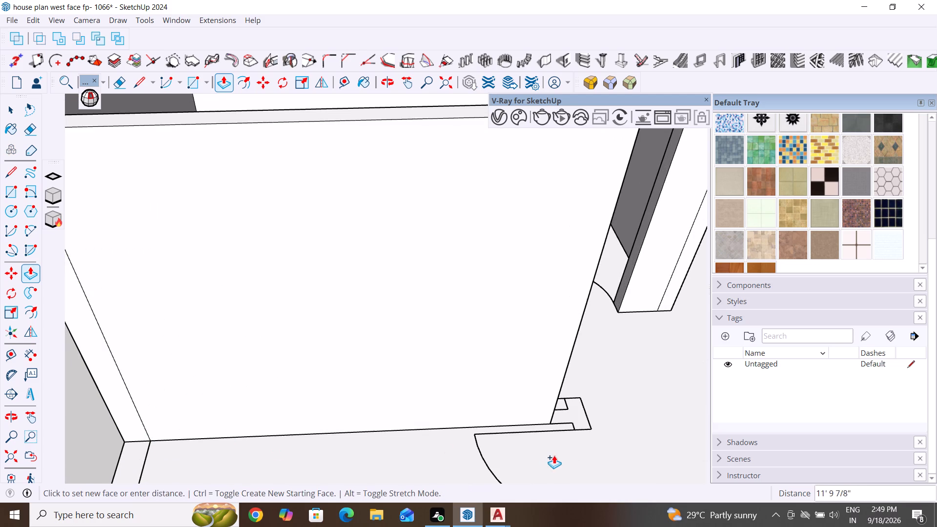
pyautogui.moveTo(554, 455); pyautogui.dragTo(171, 386, button='middle')
pyautogui.scroll(8, 197, 354)
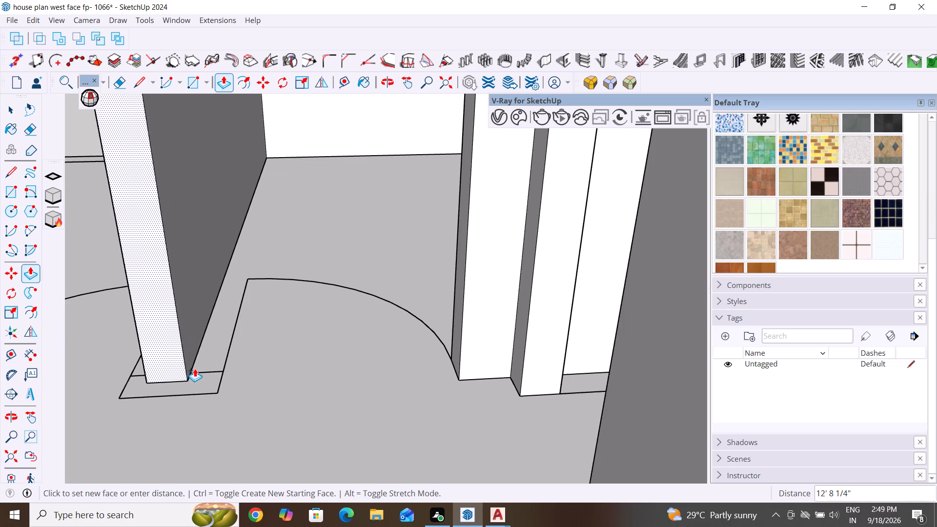
pyautogui.click(196, 368)
# Push/Pull the partition's end face to its tip, and the tip's side strip 5" out to the corner room's door jamb outline.
pyautogui.keyDown('ctrl'); pyautogui.click(173, 364); pyautogui.keyUp('ctrl')
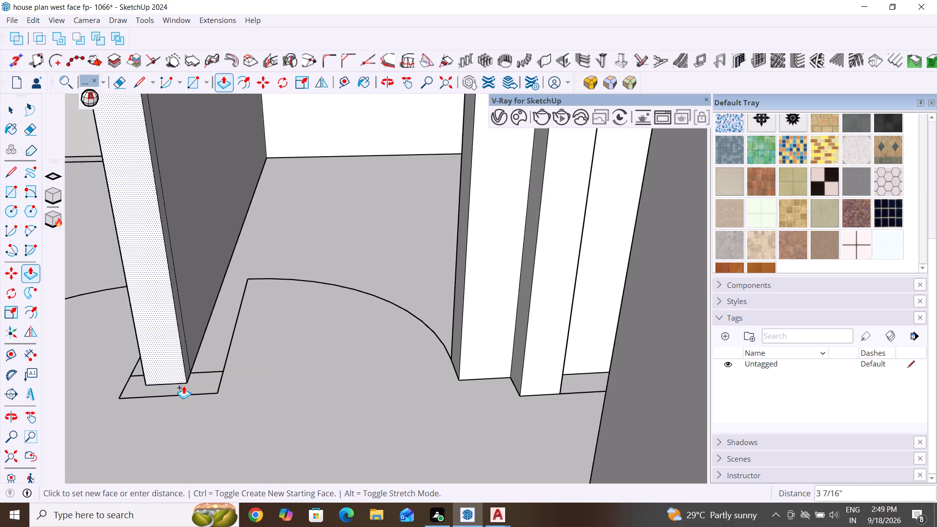
pyautogui.keyDown('ctrl'); pyautogui.click(185, 394); pyautogui.keyUp('ctrl')
pyautogui.click(186, 370)
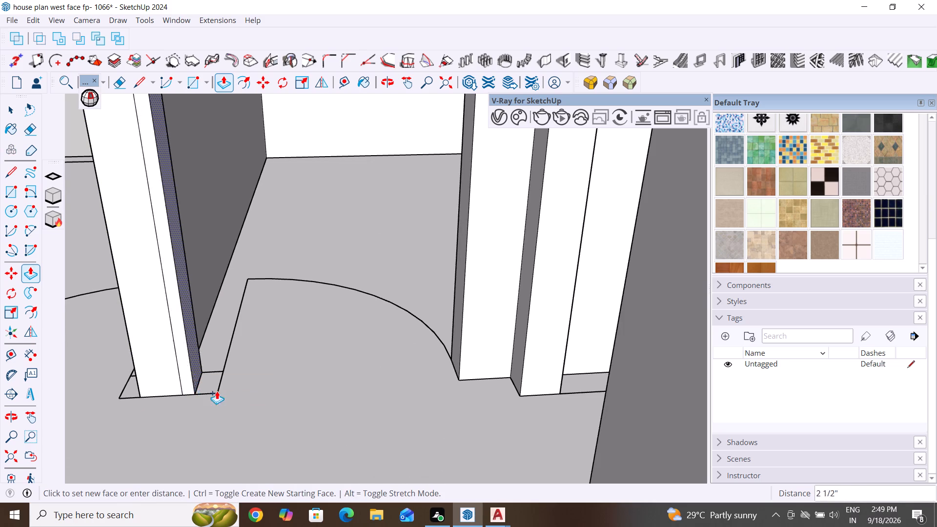
pyautogui.click(218, 390)
# Push/Pull the opposite side strip at the partition's tip 3" out to the adjoining room's door jamb outline.
pyautogui.moveTo(131, 402); pyautogui.dragTo(443, 333, button='middle')
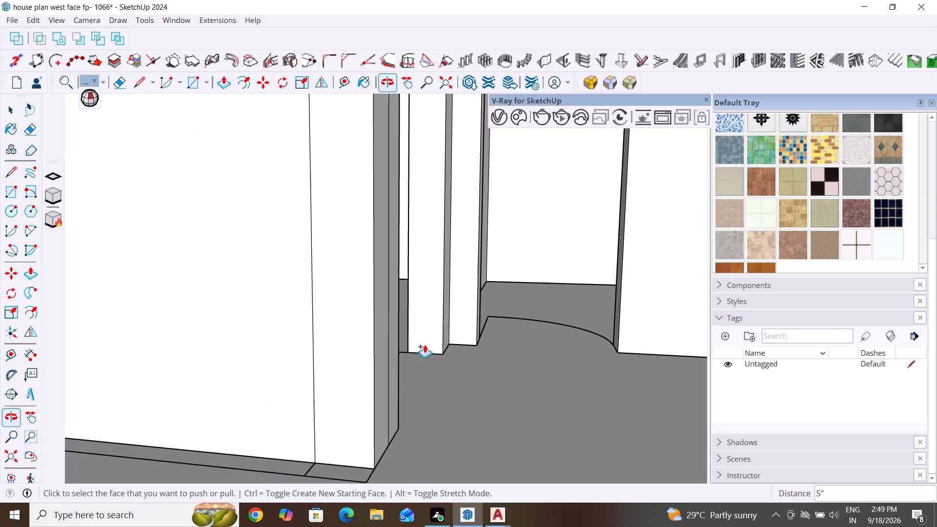
pyautogui.scroll(-5, 362, 327)
pyautogui.moveTo(366, 414); pyautogui.dragTo(335, 471, button='middle')
pyautogui.scroll(3, 329, 437)
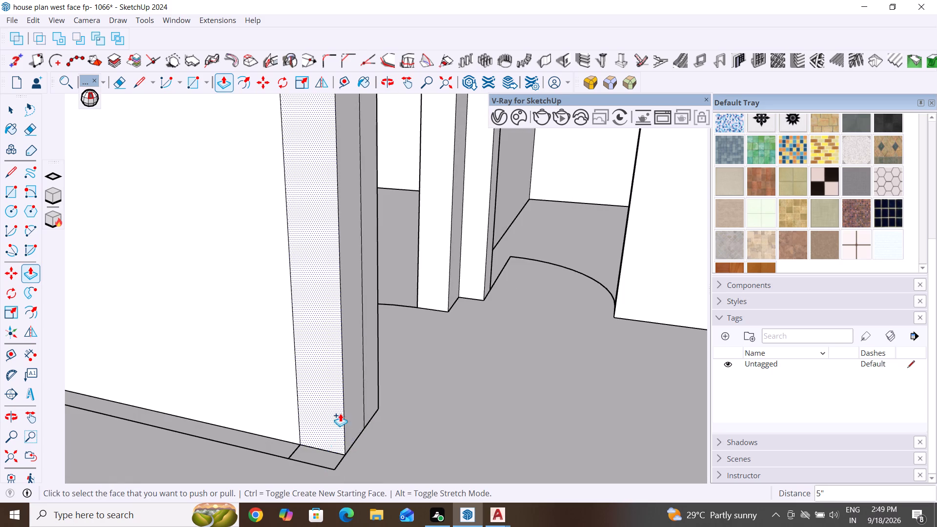
pyautogui.scroll(-6, 349, 293)
pyautogui.moveTo(327, 404); pyautogui.dragTo(303, 448, button='middle')
pyautogui.scroll(4, 326, 410)
pyautogui.click(325, 395)
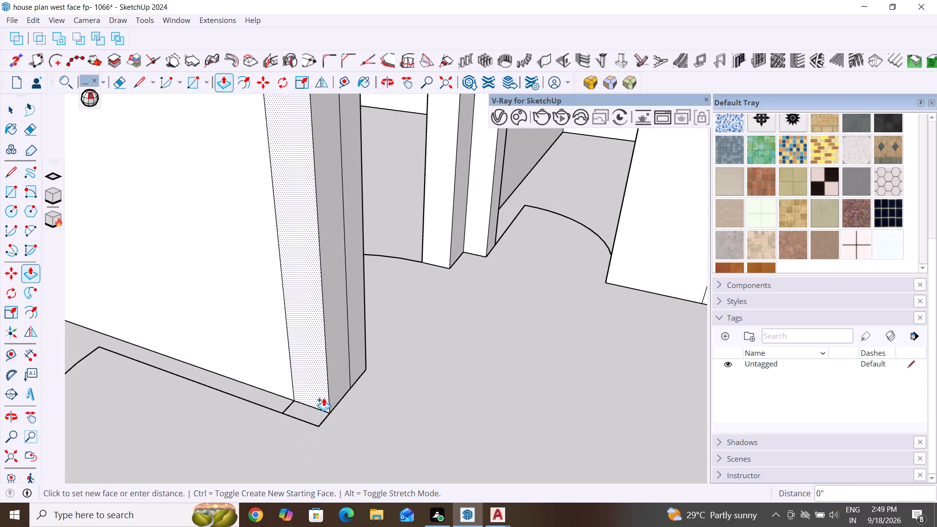
pyautogui.click(321, 426)
pyautogui.scroll(-11, 408, 340)
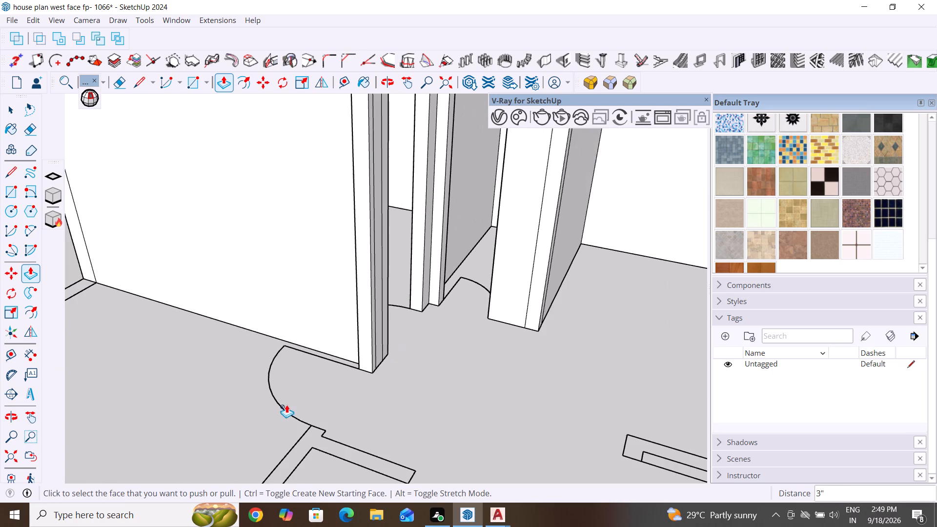
pyautogui.moveTo(290, 405); pyautogui.dragTo(314, 427, button='middle')
pyautogui.scroll(-11, 390, 334)
pyautogui.moveTo(246, 377); pyautogui.dragTo(163, 428, button='middle')
pyautogui.scroll(2, 259, 304)
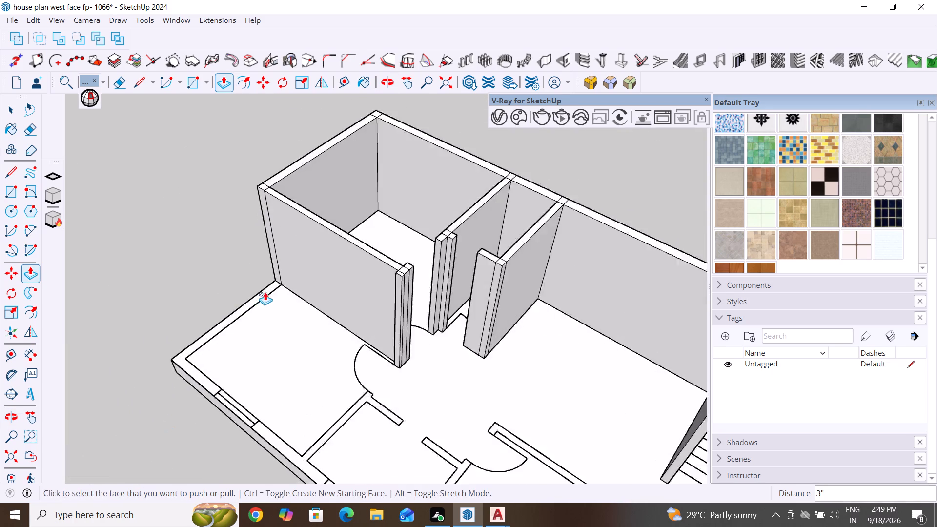
# Push/Pull the end wall's end face 10' along the adjoining room to the inner corner line of the window wall.
pyautogui.scroll(6, 265, 292)
pyautogui.click(287, 267)
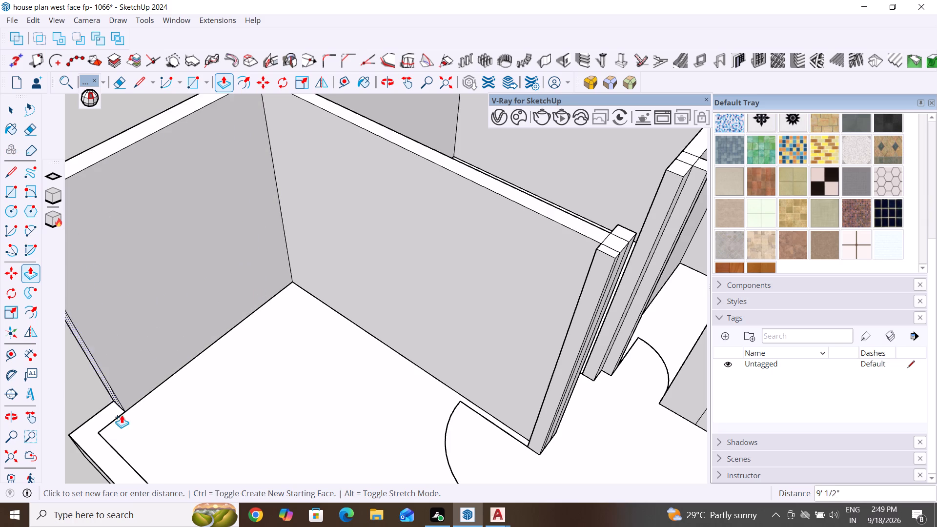
pyautogui.click(102, 436)
pyautogui.scroll(-8, 168, 340)
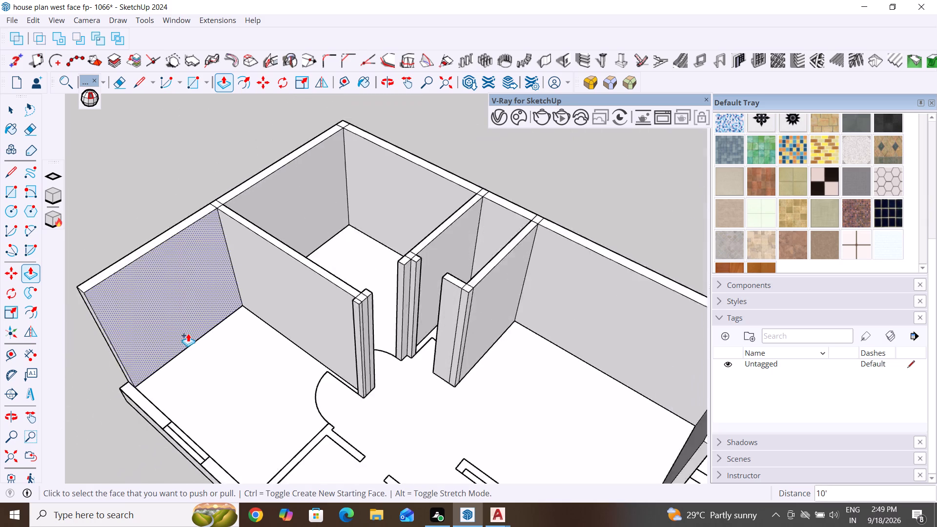
# Push/Pull the end wall's end face 9" to the slab's outer corner, across the window wall's thickness.
pyautogui.moveTo(159, 386); pyautogui.dragTo(262, 302, button='middle')
pyautogui.scroll(-5, 268, 281)
pyautogui.scroll(4, 129, 416)
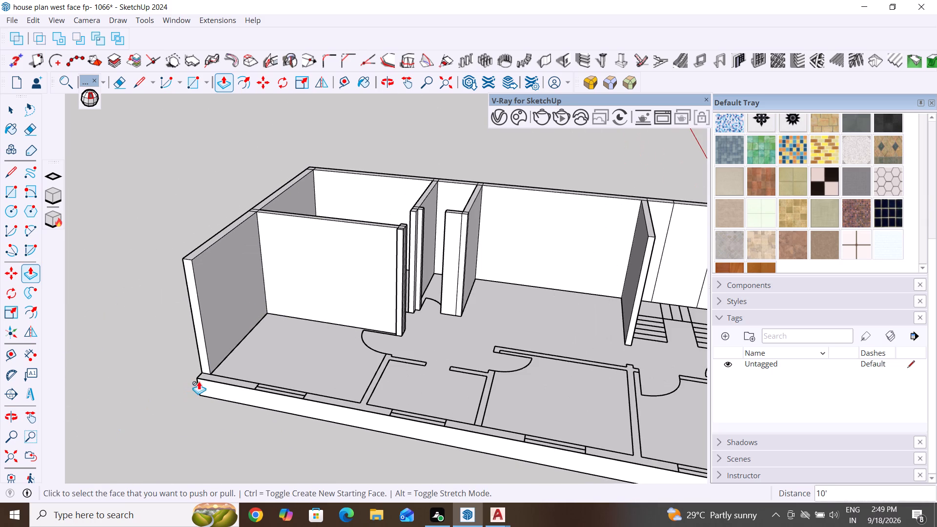
pyautogui.scroll(-5, 268, 304)
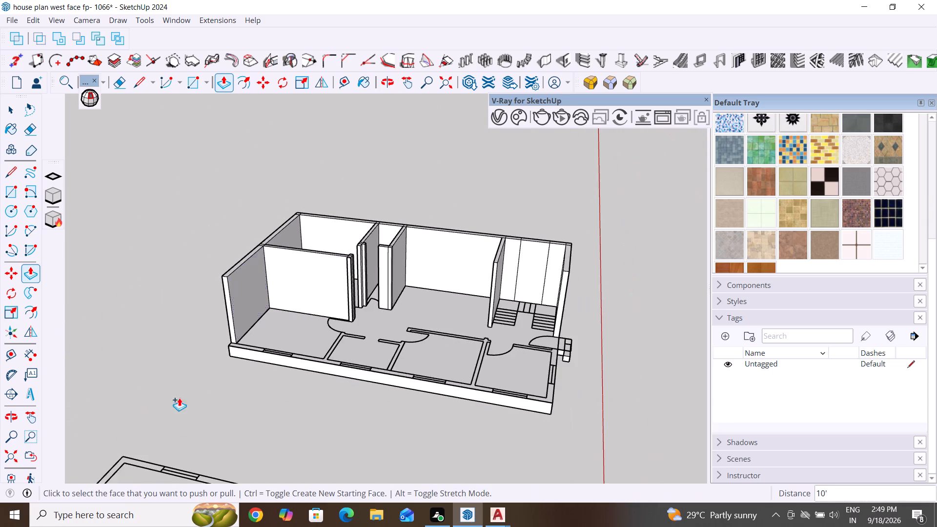
pyautogui.moveTo(199, 407); pyautogui.dragTo(337, 369, button='middle')
pyautogui.scroll(8, 298, 374)
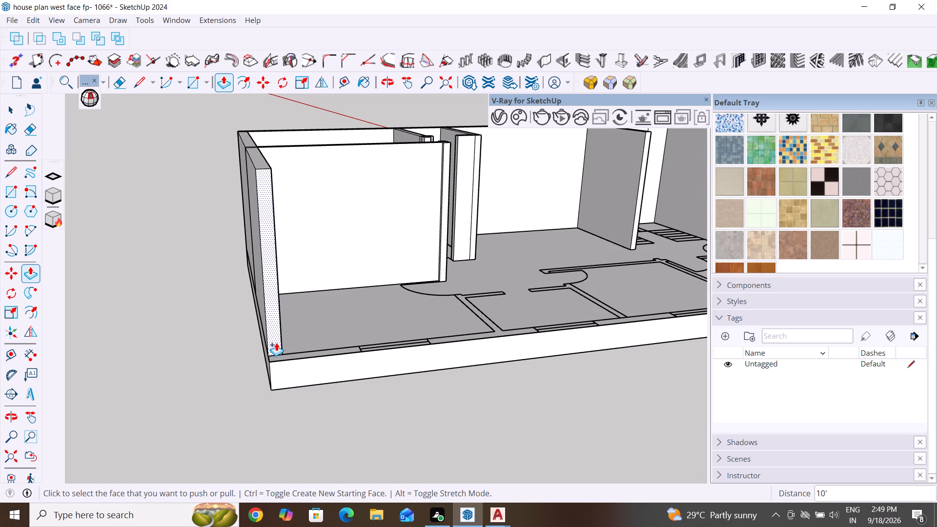
pyautogui.click(276, 343)
pyautogui.click(266, 362)
pyautogui.scroll(-5, 462, 362)
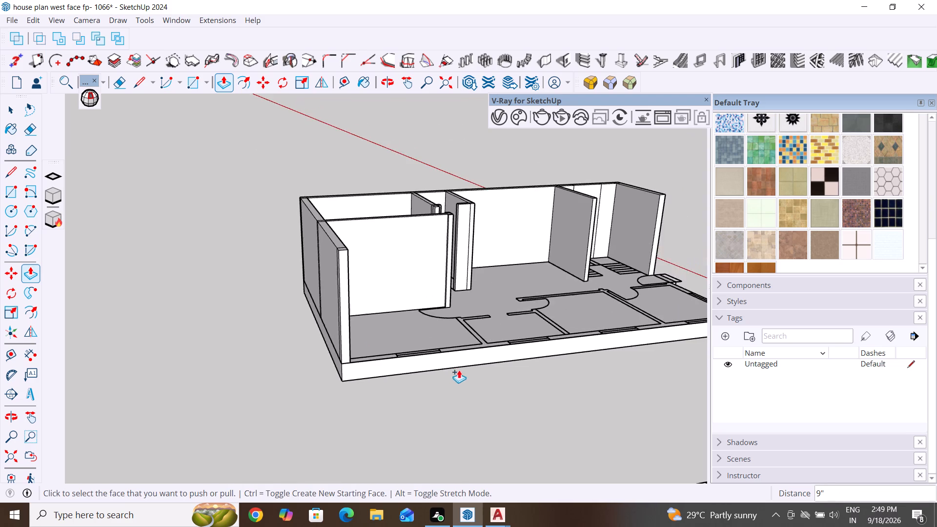
# Push/Pull the 9" corner strip's inner face 12' 6" along the window wall to the first partition line.
pyautogui.moveTo(496, 382); pyautogui.dragTo(309, 446, button='middle')
pyautogui.click(235, 345)
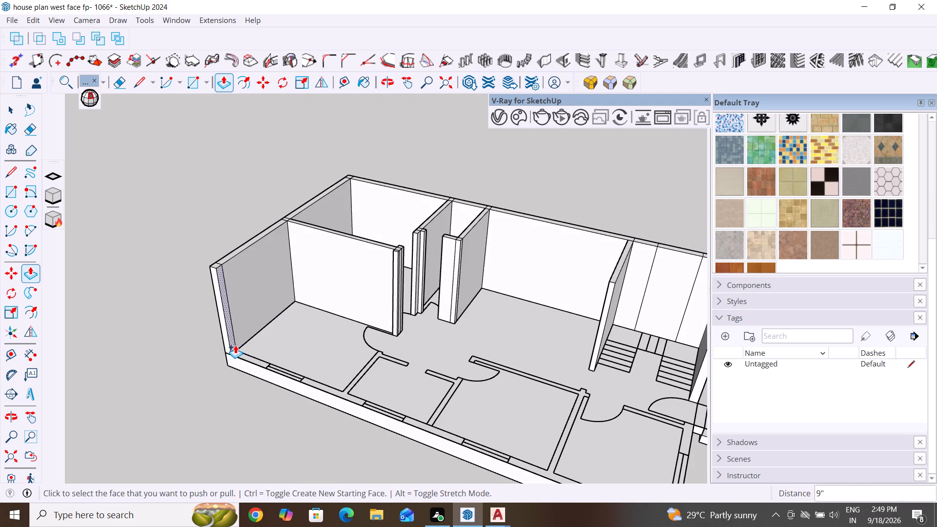
pyautogui.moveTo(339, 405); pyautogui.dragTo(192, 468, button='middle')
pyautogui.scroll(4, 291, 374)
pyautogui.moveTo(285, 373); pyautogui.dragTo(46, 464, button='middle')
pyautogui.scroll(9, 235, 309)
pyautogui.moveTo(287, 269); pyautogui.dragTo(121, 230, button='middle')
pyautogui.scroll(3, 375, 206)
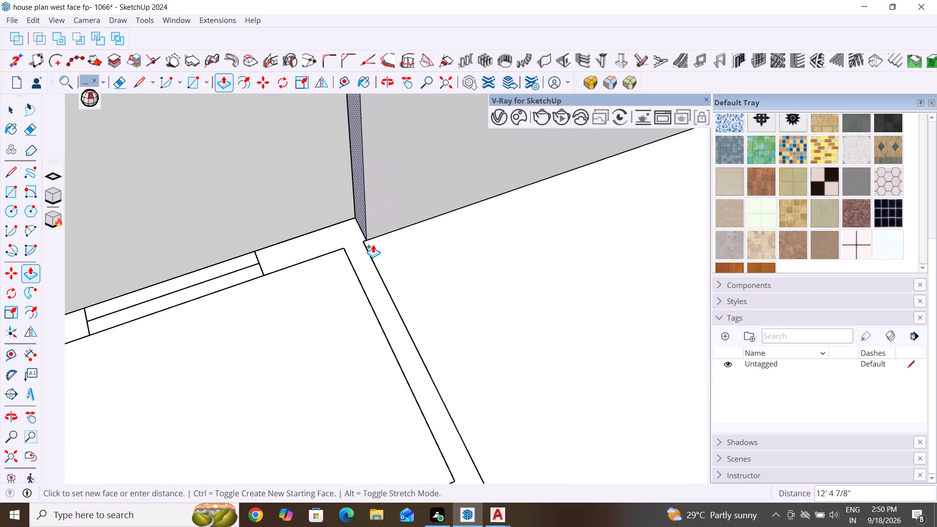
pyautogui.click(368, 238)
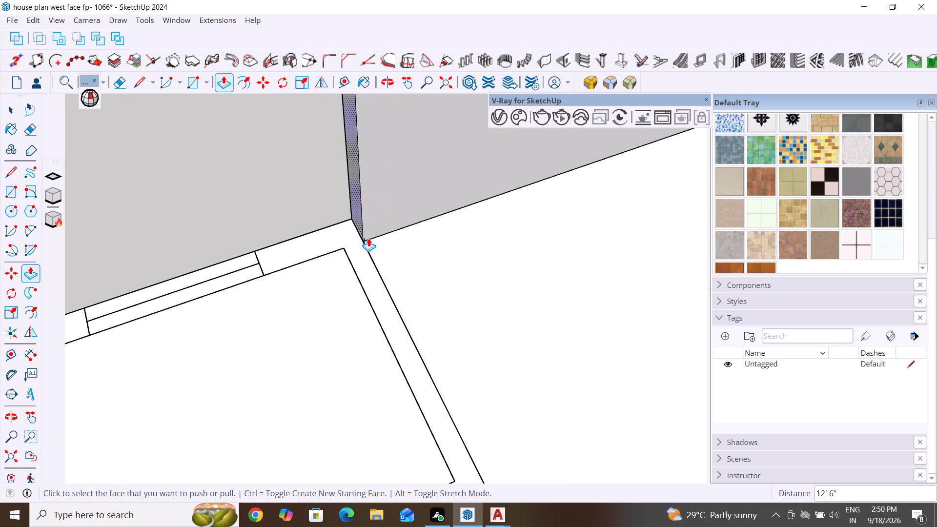
# Push/Pull the window wall's end face 6" across the thickness of the first partition.
pyautogui.click(357, 218)
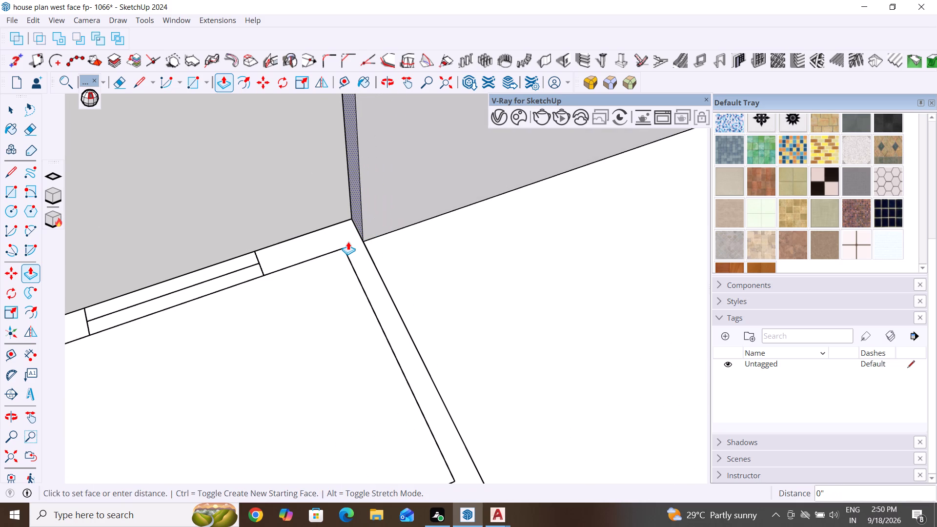
pyautogui.click(346, 248)
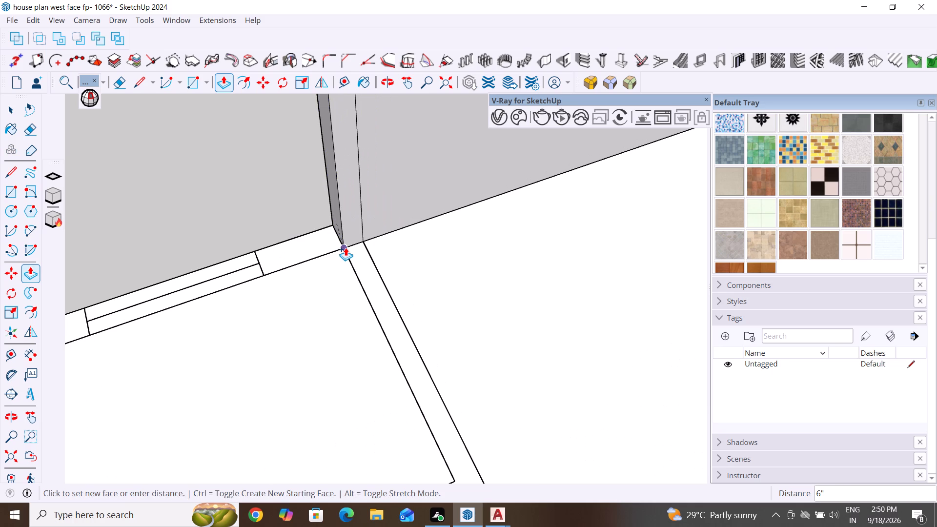
pyautogui.moveTo(332, 238); pyautogui.dragTo(476, 226, button='middle')
pyautogui.scroll(-5, 362, 259)
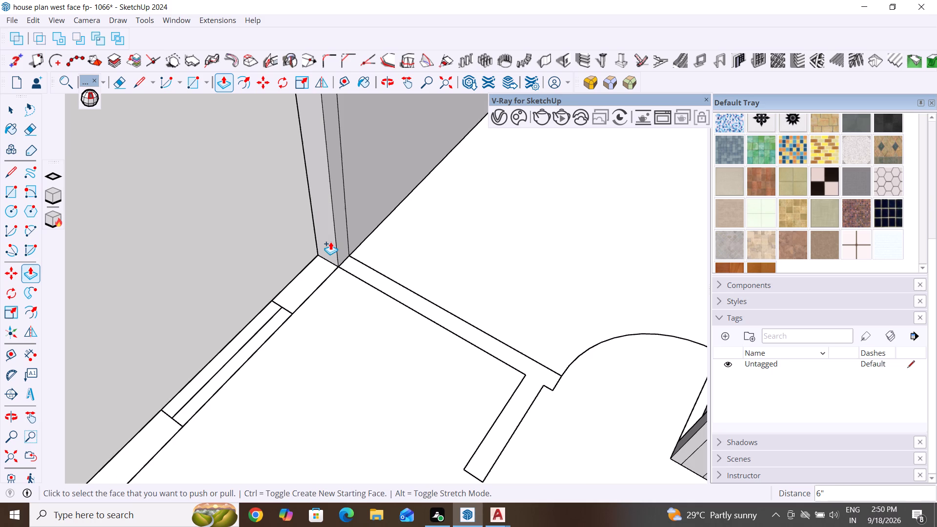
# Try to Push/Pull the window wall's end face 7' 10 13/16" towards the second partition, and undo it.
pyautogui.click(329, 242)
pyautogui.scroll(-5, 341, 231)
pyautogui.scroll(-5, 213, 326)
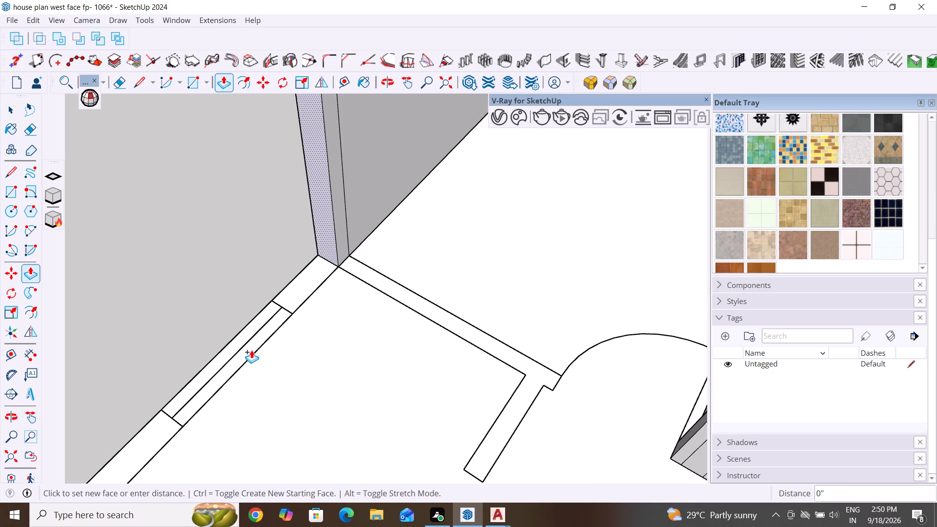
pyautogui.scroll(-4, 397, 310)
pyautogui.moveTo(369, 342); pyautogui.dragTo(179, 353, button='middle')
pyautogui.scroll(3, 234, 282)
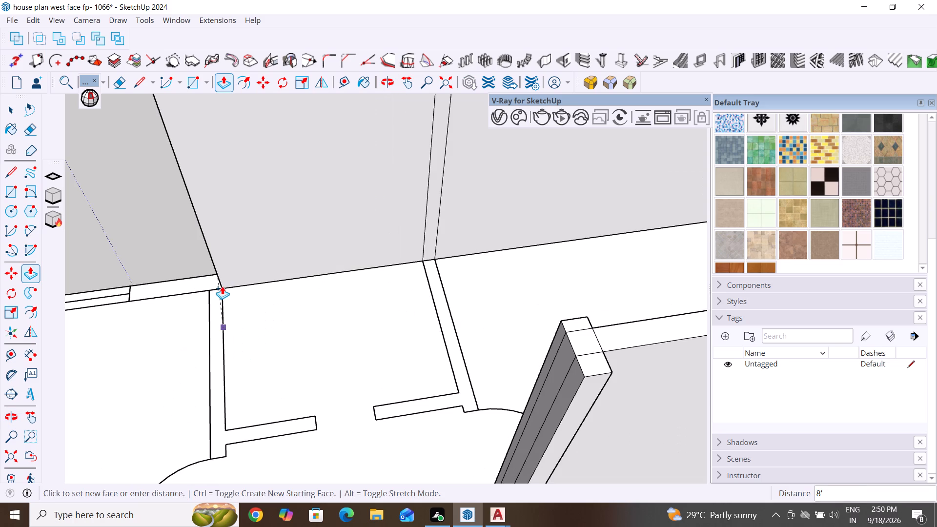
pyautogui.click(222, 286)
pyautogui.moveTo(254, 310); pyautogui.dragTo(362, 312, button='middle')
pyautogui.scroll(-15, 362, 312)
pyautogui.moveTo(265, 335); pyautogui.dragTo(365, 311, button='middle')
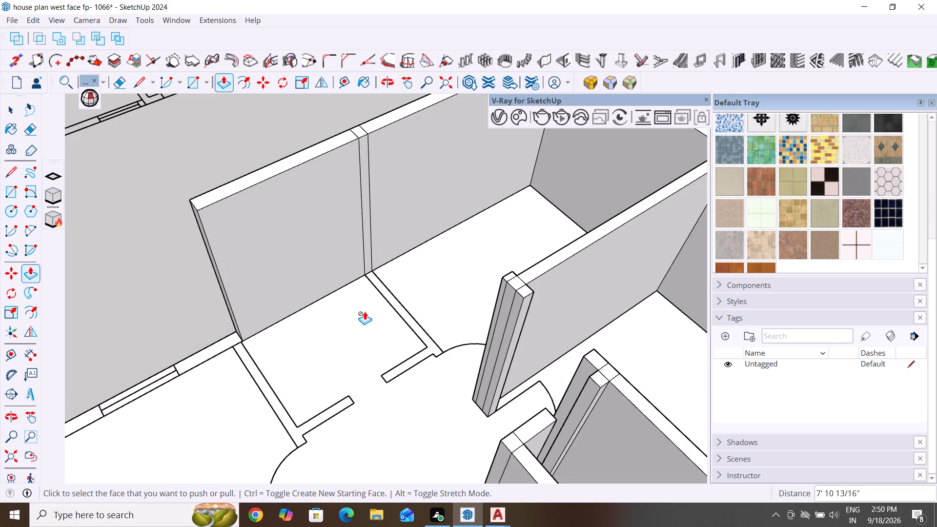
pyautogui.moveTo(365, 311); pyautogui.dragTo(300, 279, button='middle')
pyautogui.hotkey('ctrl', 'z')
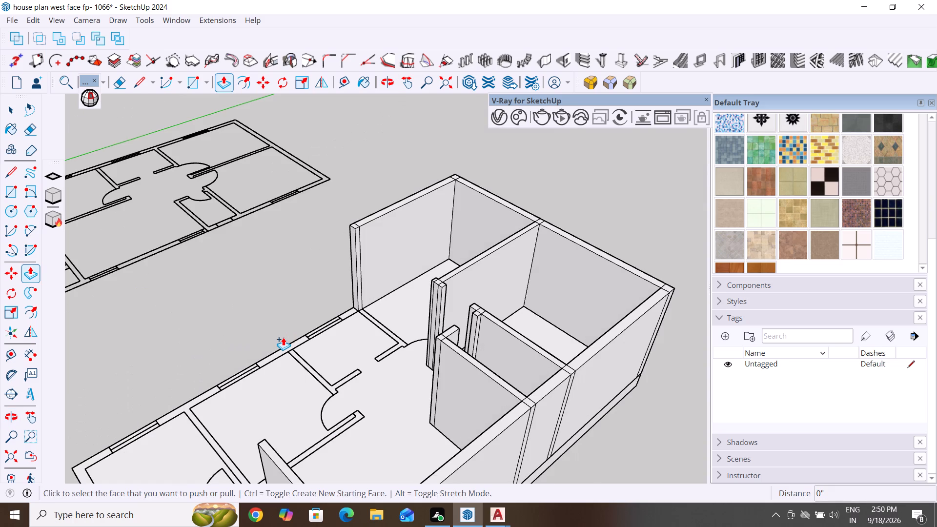
# Push/Pull the window wall's end face 8' along the small room to the second partition line.
pyautogui.scroll(3, 300, 334)
pyautogui.scroll(8, 351, 283)
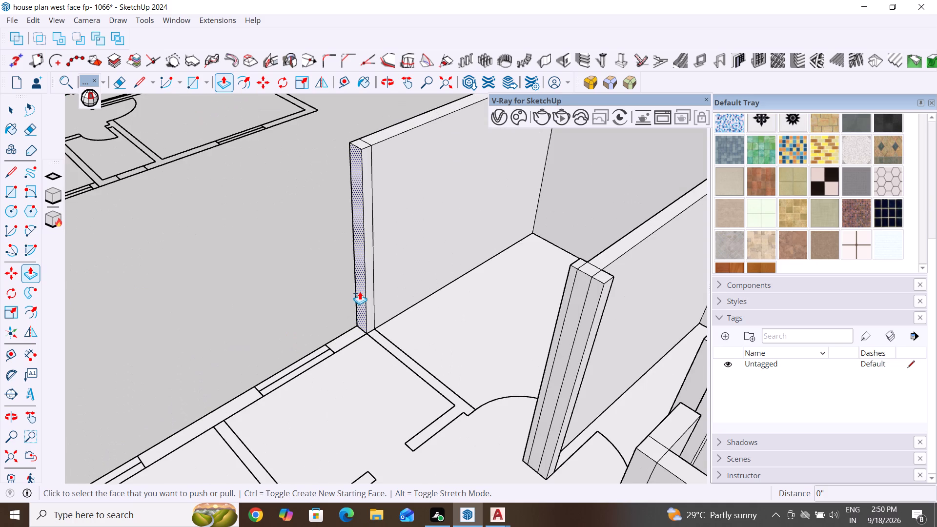
pyautogui.click(360, 291)
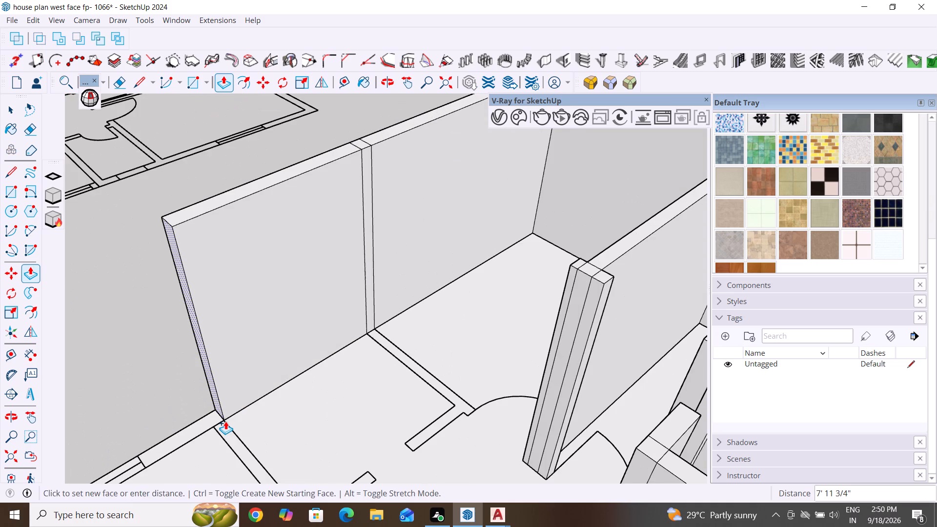
pyautogui.click(225, 423)
pyautogui.scroll(-4, 459, 348)
# Push/Pull the window wall's end face 6" across the thickness of the second partition.
pyautogui.moveTo(492, 389); pyautogui.dragTo(661, 262, button='middle')
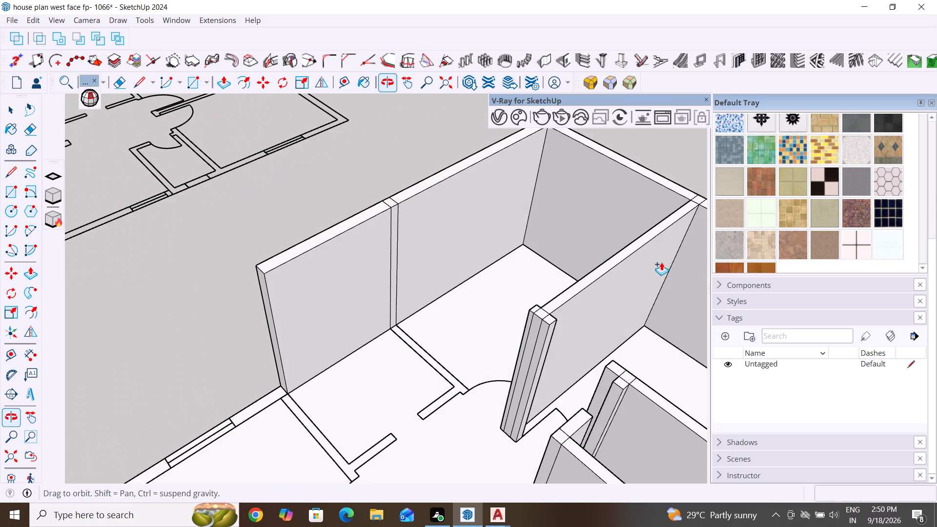
pyautogui.moveTo(661, 262); pyautogui.dragTo(474, 437, button='middle')
pyautogui.scroll(-5, 660, 263)
pyautogui.moveTo(571, 357); pyautogui.dragTo(492, 219, button='middle')
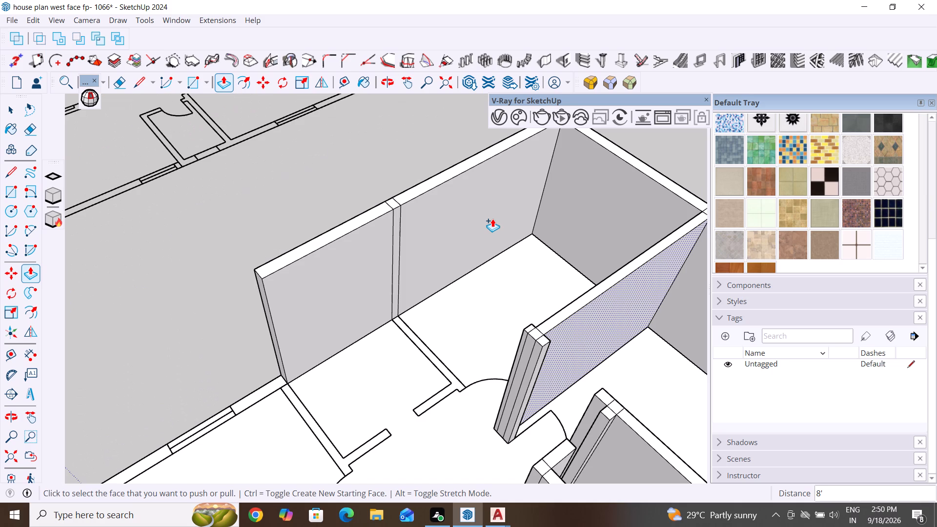
pyautogui.moveTo(492, 219); pyautogui.dragTo(524, 410, button='middle')
pyautogui.scroll(-5, 492, 219)
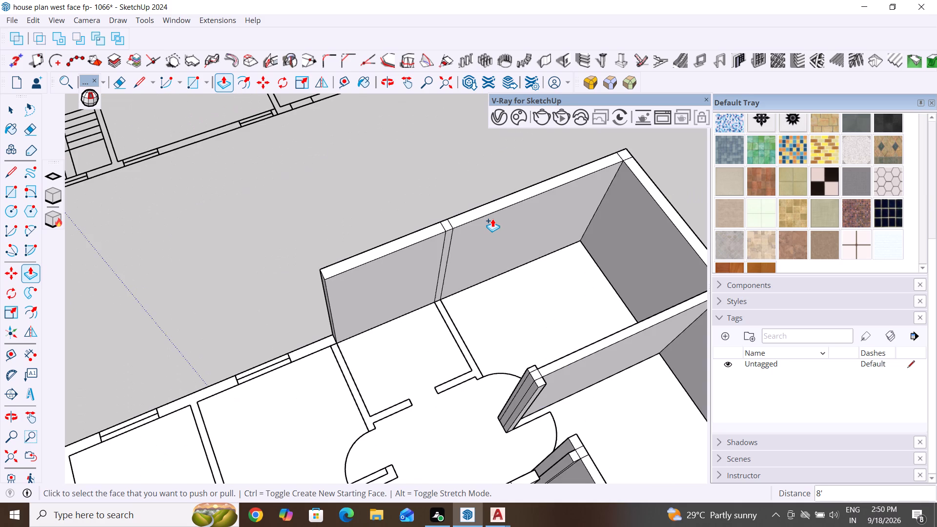
pyautogui.scroll(3, 213, 438)
pyautogui.scroll(4, 252, 399)
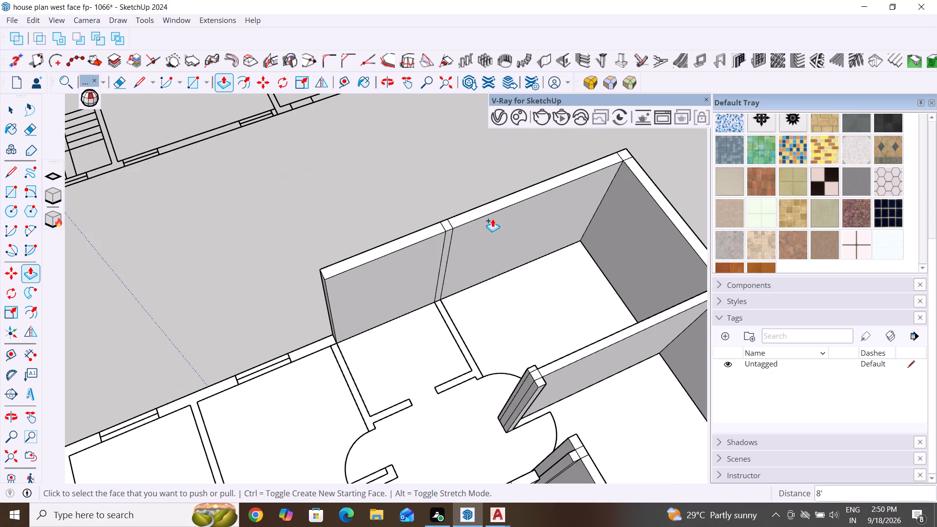
pyautogui.click(484, 221)
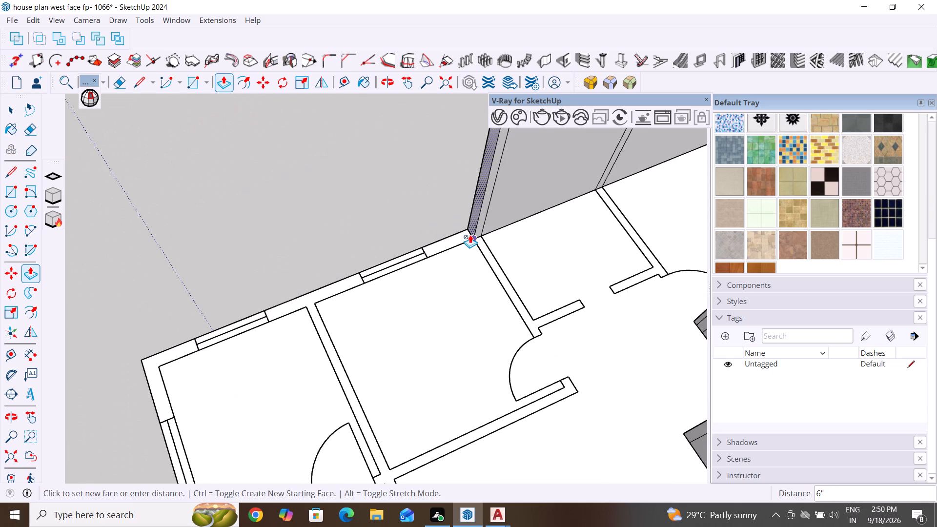
pyautogui.click(476, 240)
# Push/Pull the window wall's end face 10' 1" along the following room to the third partition line.
pyautogui.click(474, 225)
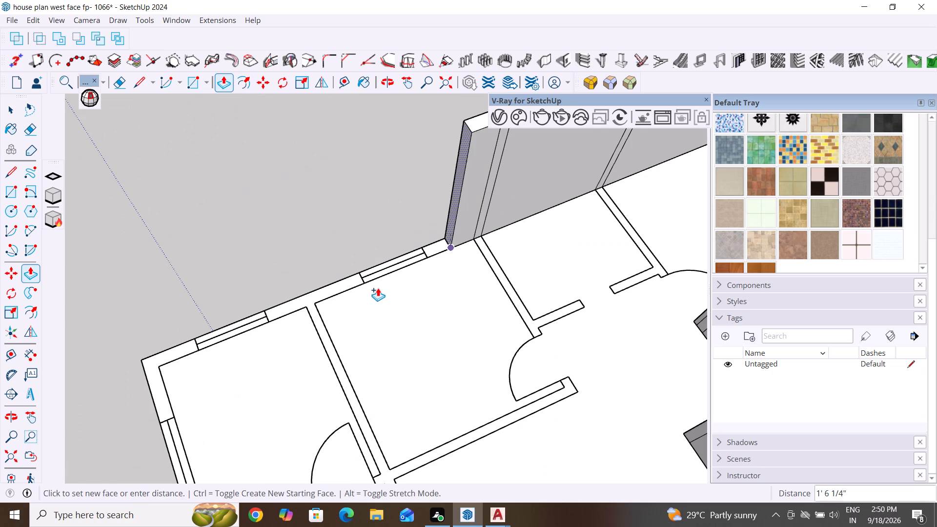
pyautogui.click(321, 302)
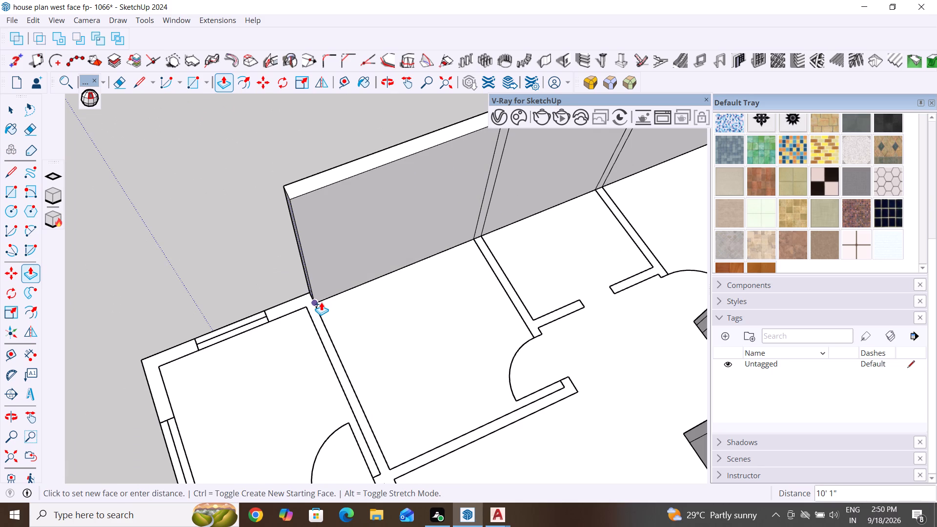
# Push/Pull the window wall's end face 6" across the thickness of the third partition.
pyautogui.scroll(6, 299, 304)
pyautogui.moveTo(262, 353); pyautogui.dragTo(311, 299, button='middle')
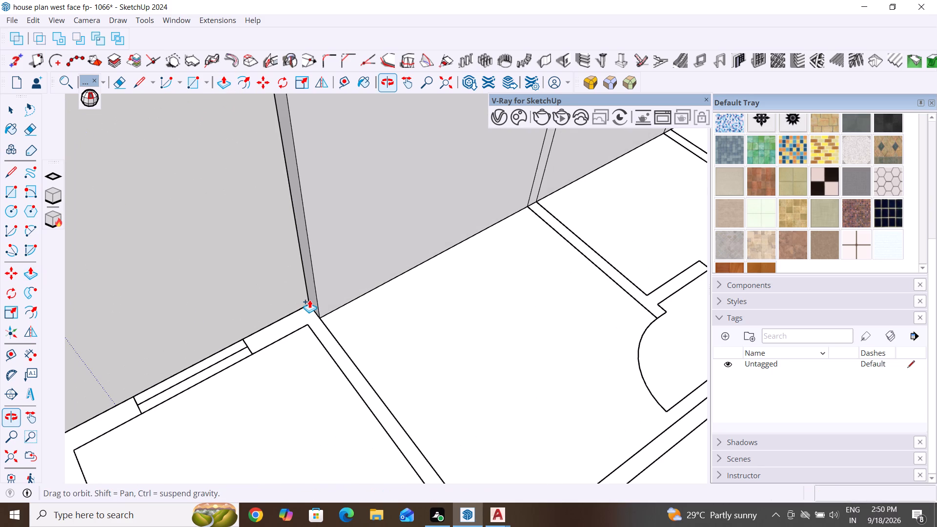
pyautogui.click(312, 296)
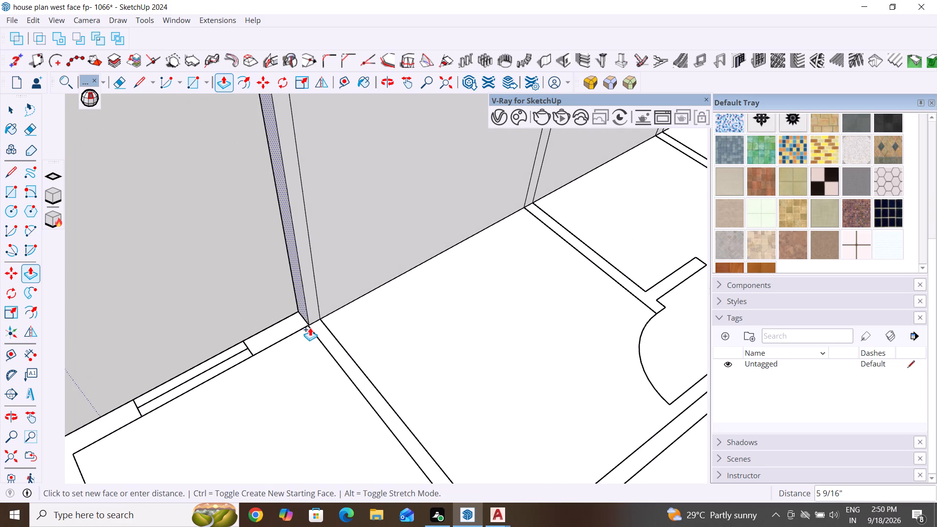
pyautogui.click(310, 327)
pyautogui.scroll(-10, 412, 269)
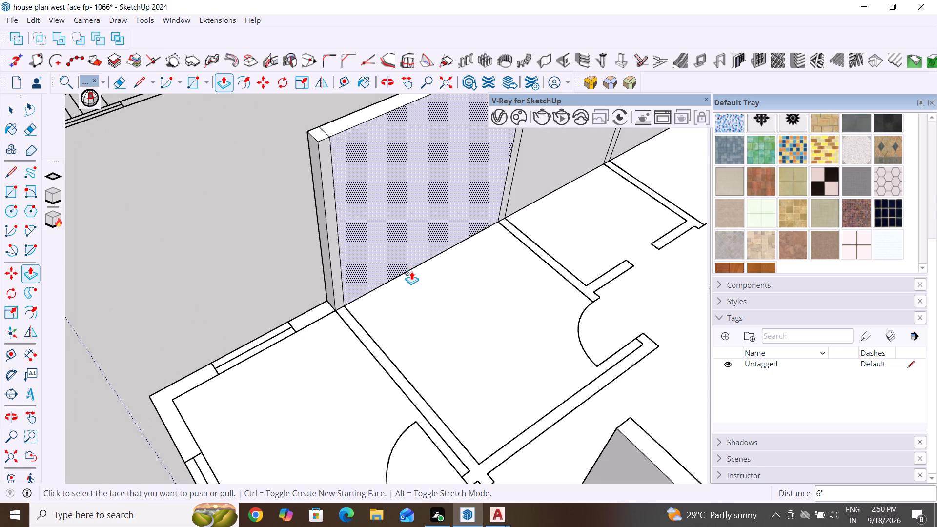
# Push/Pull the window wall's end face 8' 5" along the last room to the inner corner line of the opposite end wall.
pyautogui.moveTo(527, 340); pyautogui.dragTo(400, 380, button='middle')
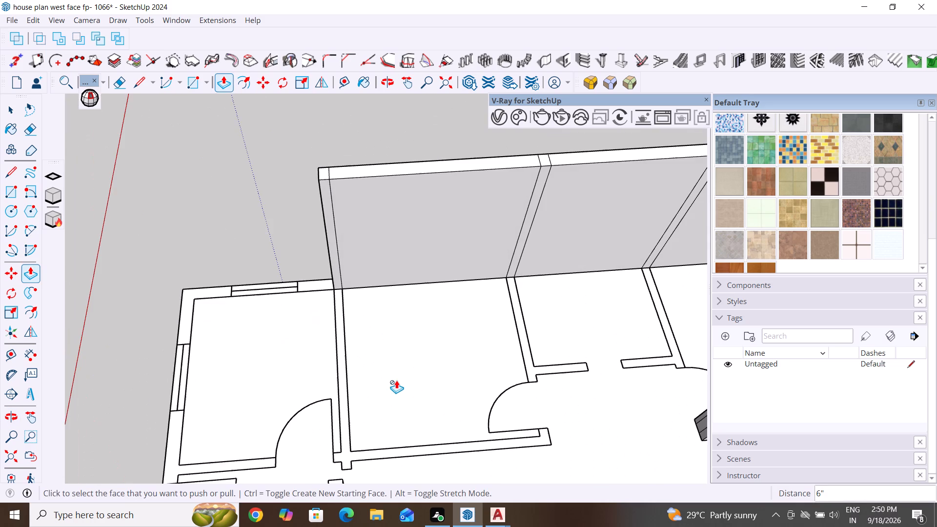
pyautogui.moveTo(328, 318); pyautogui.dragTo(334, 314, button='middle')
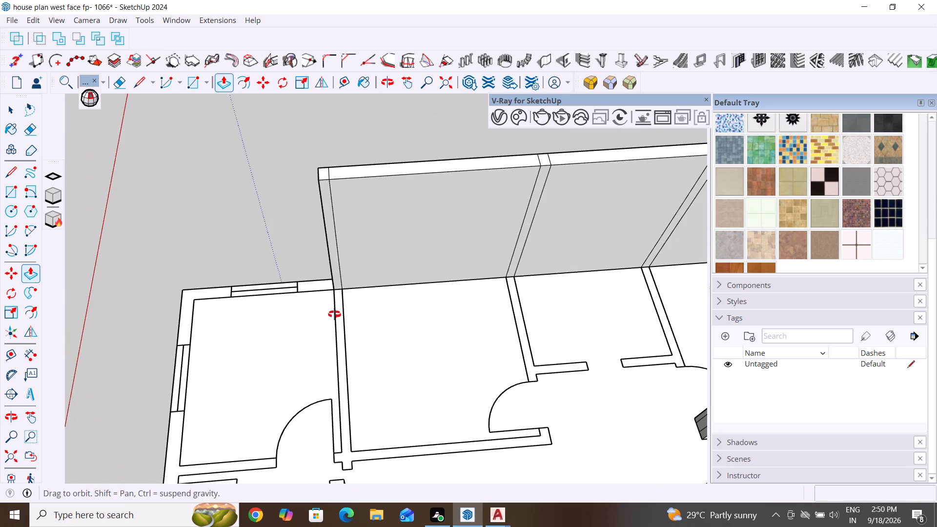
pyautogui.moveTo(334, 314); pyautogui.dragTo(412, 243, button='middle')
pyautogui.scroll(-5, 369, 279)
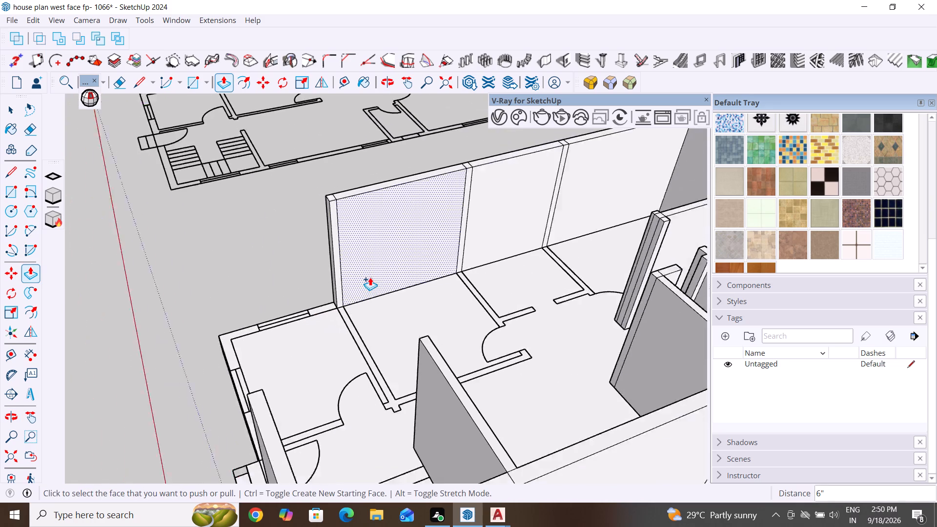
pyautogui.scroll(-2, 370, 277)
pyautogui.scroll(9, 285, 324)
pyautogui.scroll(4, 367, 271)
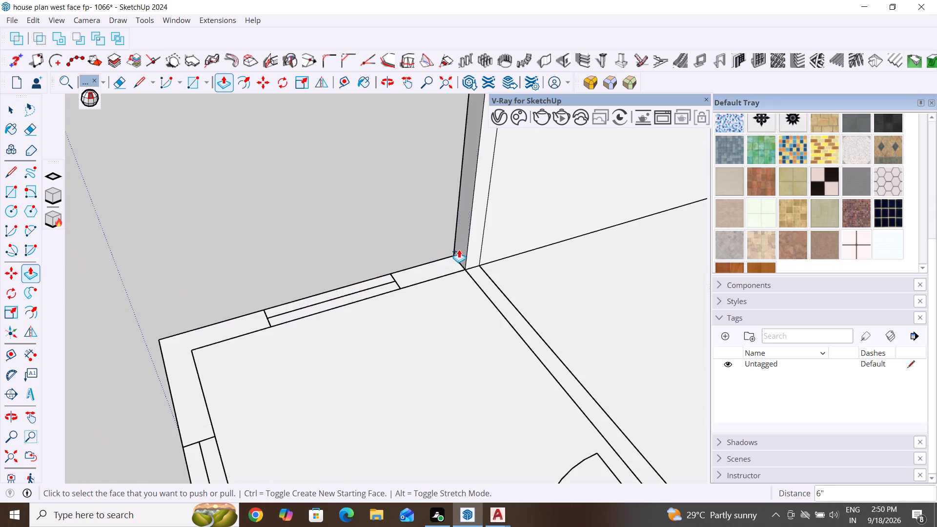
pyautogui.click(462, 249)
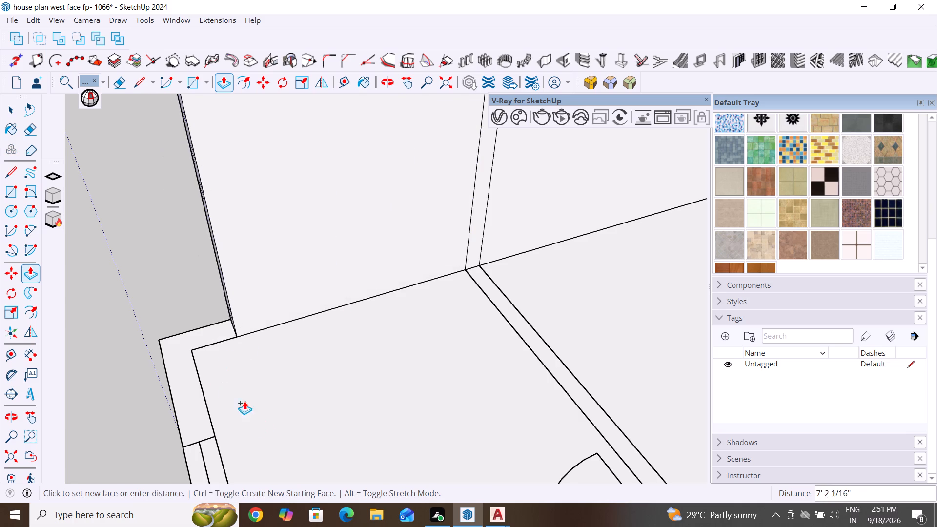
pyautogui.click(193, 349)
pyautogui.scroll(-4, 316, 343)
pyautogui.scroll(-5, 488, 245)
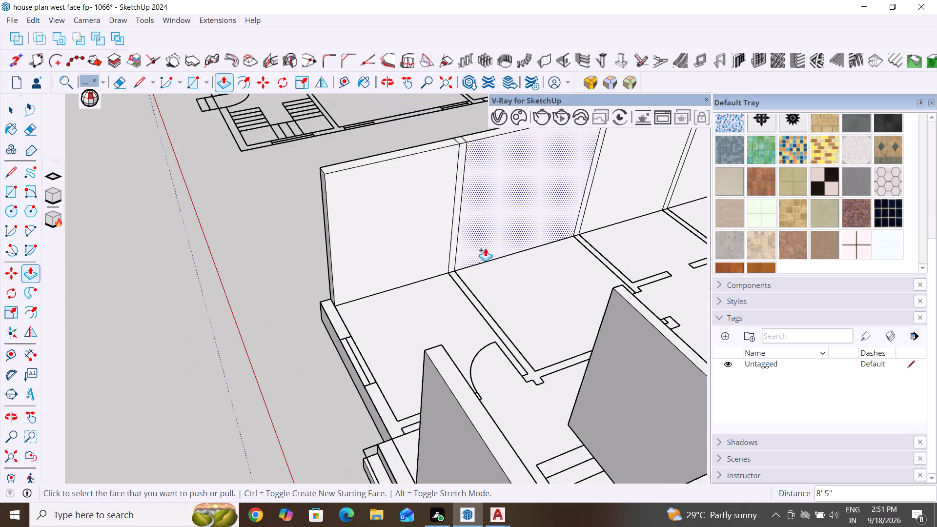
# Push/Pull the window wall's end face 9" across the entrance end wall's thickness to the slab corner.
pyautogui.moveTo(427, 325); pyautogui.dragTo(366, 365, button='middle')
pyautogui.scroll(3, 325, 292)
pyautogui.moveTo(317, 296); pyautogui.dragTo(492, 256, button='middle')
pyautogui.scroll(2, 341, 354)
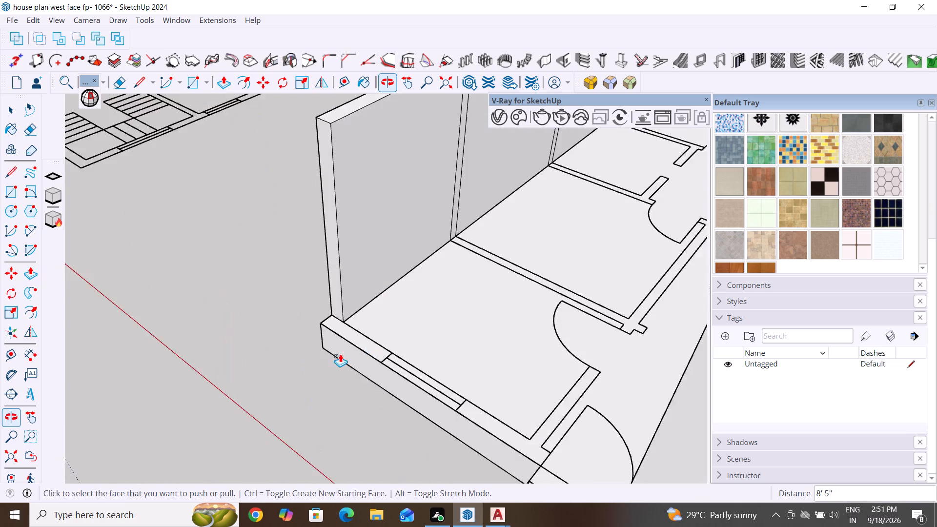
pyautogui.scroll(3, 340, 354)
pyautogui.click(339, 285)
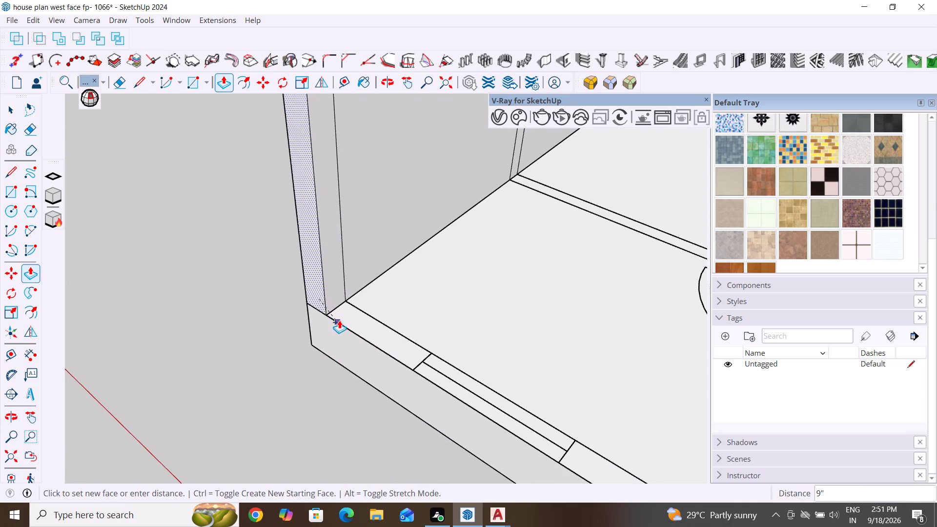
pyautogui.click(339, 320)
# Push/Pull the corner's inner face 10' along the entrance wall, past the window, to the partition beside the entrance.
pyautogui.click(341, 282)
pyautogui.scroll(-10, 373, 328)
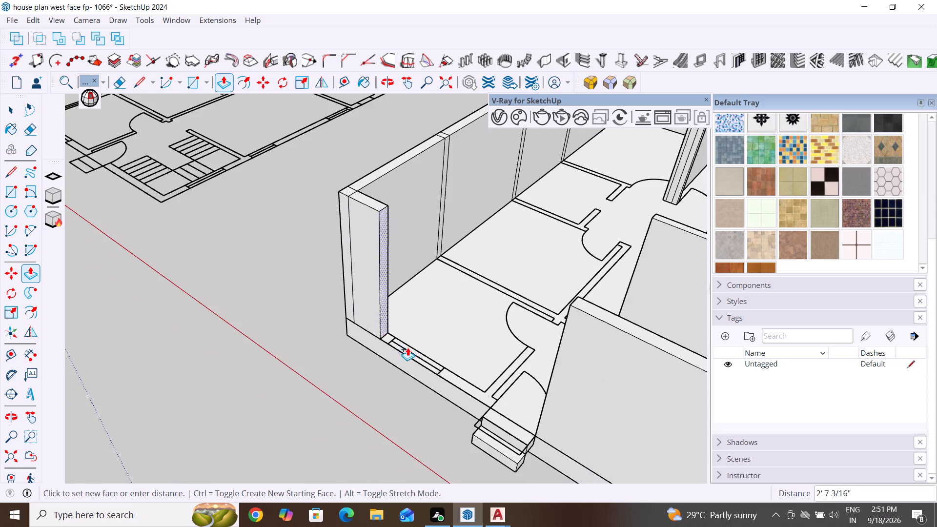
pyautogui.moveTo(433, 367); pyautogui.dragTo(285, 526, button='middle')
pyautogui.scroll(4, 387, 482)
pyautogui.moveTo(415, 454); pyautogui.dragTo(211, 414, button='middle')
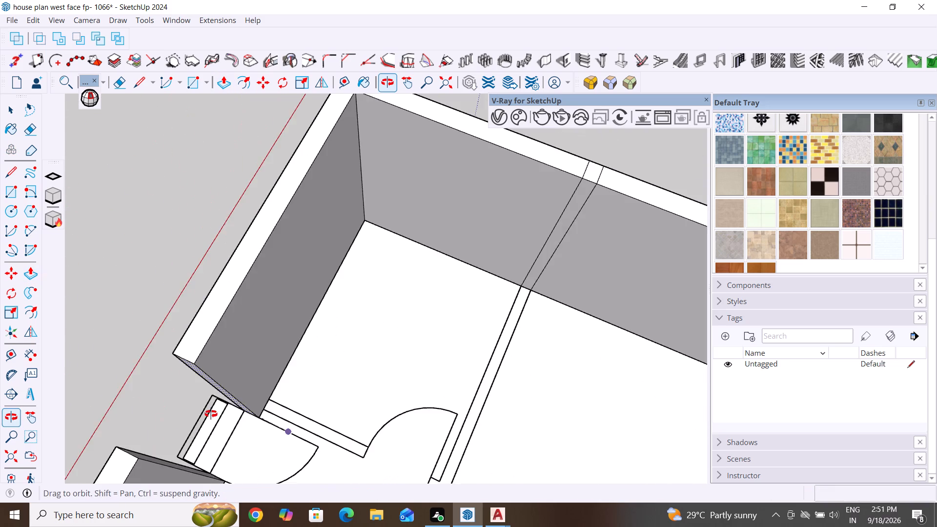
pyautogui.moveTo(211, 414); pyautogui.dragTo(211, 413, button='middle')
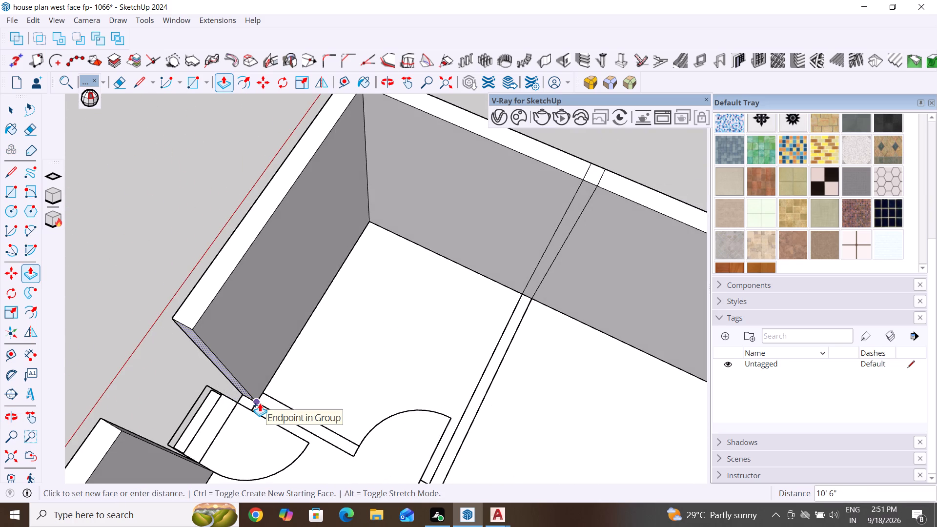
pyautogui.click(267, 394)
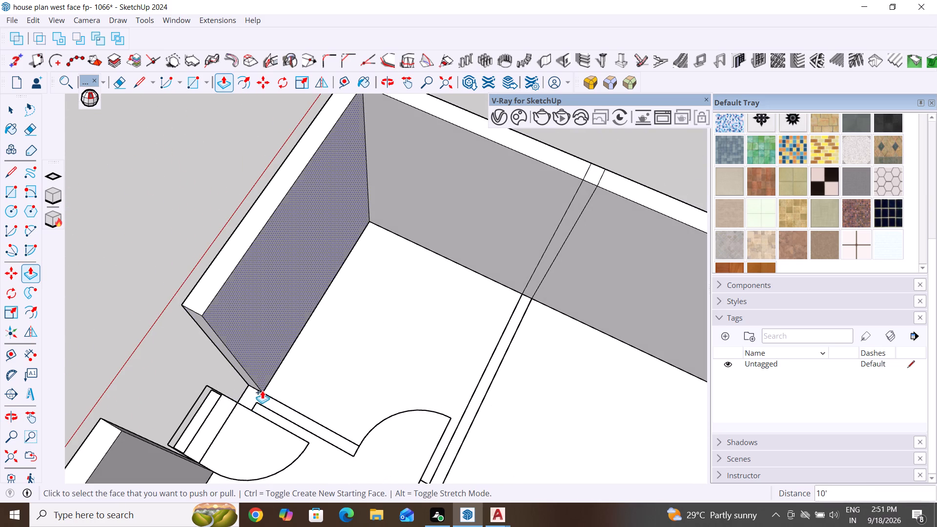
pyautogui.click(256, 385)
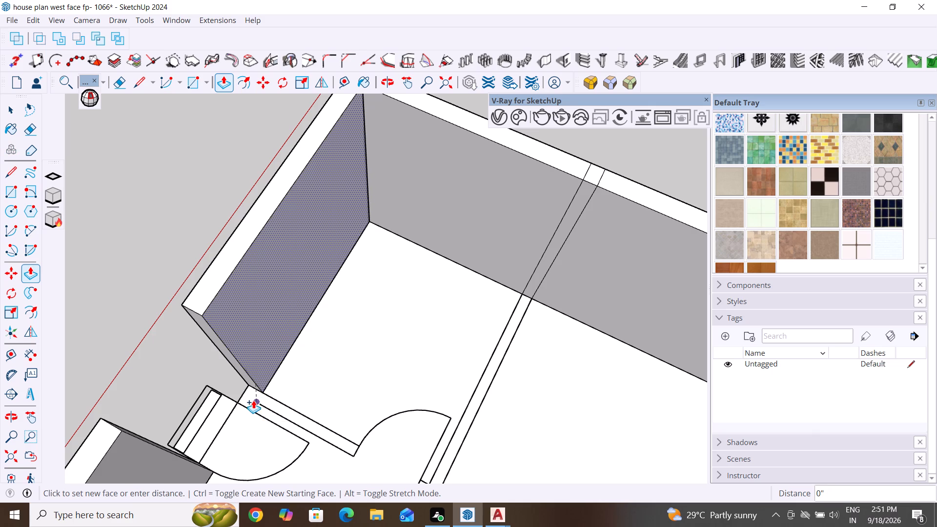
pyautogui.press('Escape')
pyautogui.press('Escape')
# Push/Pull the entrance wall's end face 6" across the thickness of the partition beside the entrance.
pyautogui.scroll(1, 244, 393)
pyautogui.moveTo(244, 393); pyautogui.dragTo(306, 315, button='middle')
pyautogui.scroll(3, 237, 421)
pyautogui.moveTo(280, 437); pyautogui.dragTo(221, 415, button='middle')
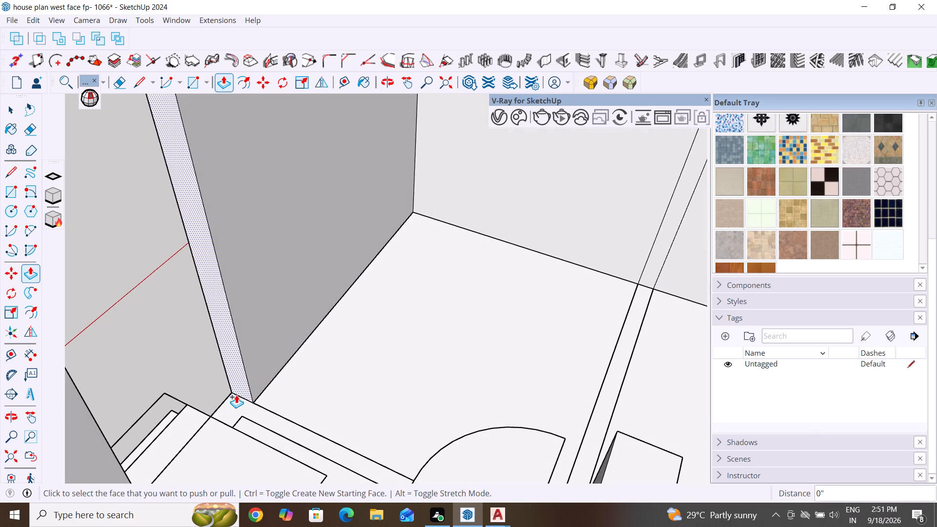
pyautogui.click(239, 390)
pyautogui.click(244, 421)
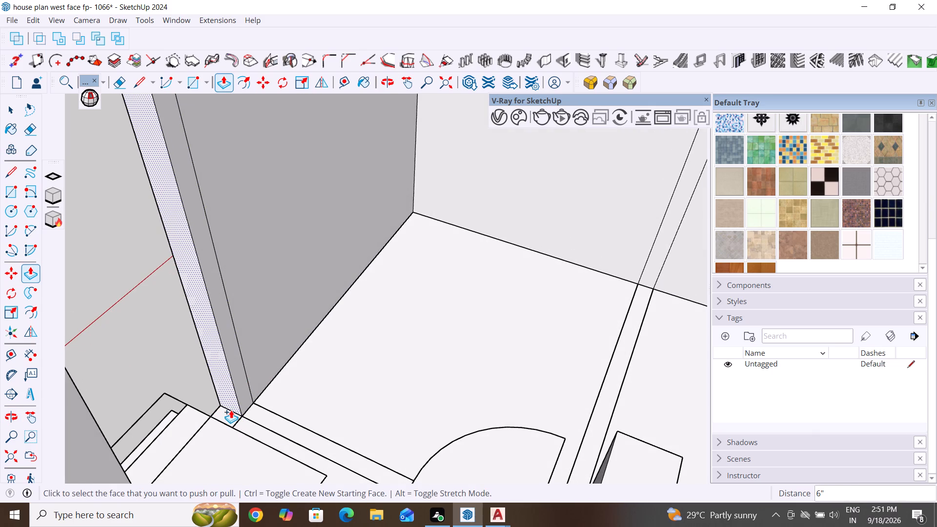
# Push/Pull the entrance wall's end face 5" to the entrance door jamb and leave Push/Pull.
pyautogui.click(231, 410)
pyautogui.click(235, 431)
pyautogui.scroll(-5, 312, 293)
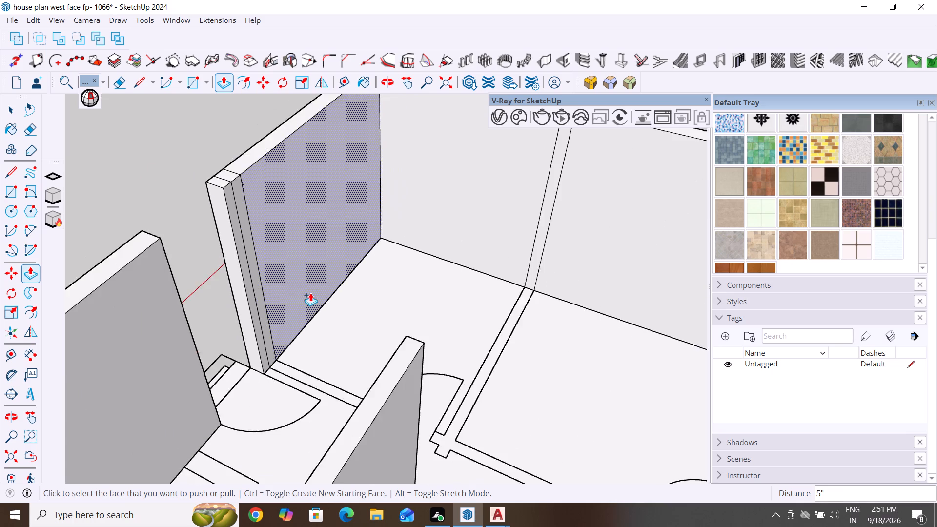
pyautogui.scroll(-15, 310, 293)
pyautogui.moveTo(284, 383); pyautogui.dragTo(211, 510, button='middle')
pyautogui.click(10, 112)
# Erase the vertical seam lines at the partition and both corners on the outer face of the rear end wall.
pyautogui.moveTo(379, 329); pyautogui.dragTo(199, 202, button='middle')
pyautogui.scroll(-1, 290, 263)
pyautogui.moveTo(324, 423); pyautogui.dragTo(330, 273, button='middle')
pyautogui.scroll(8, 350, 349)
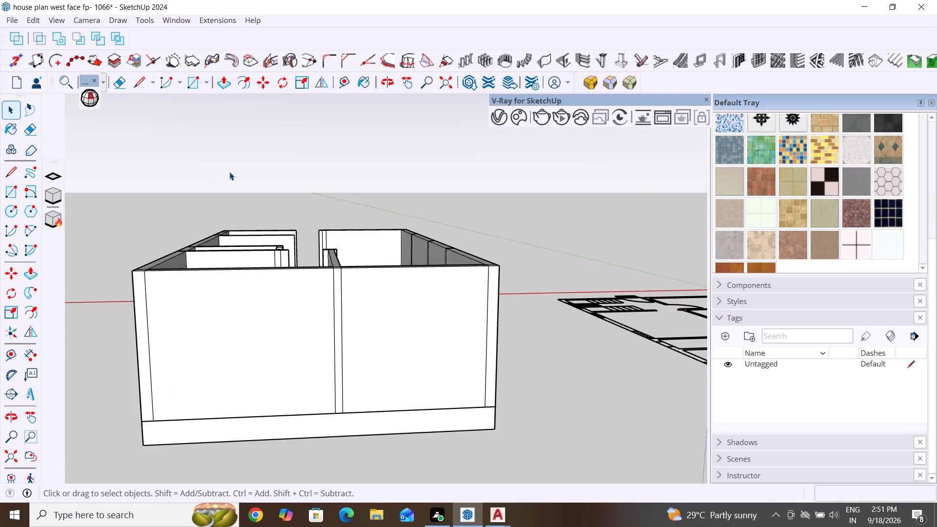
pyautogui.click(125, 83)
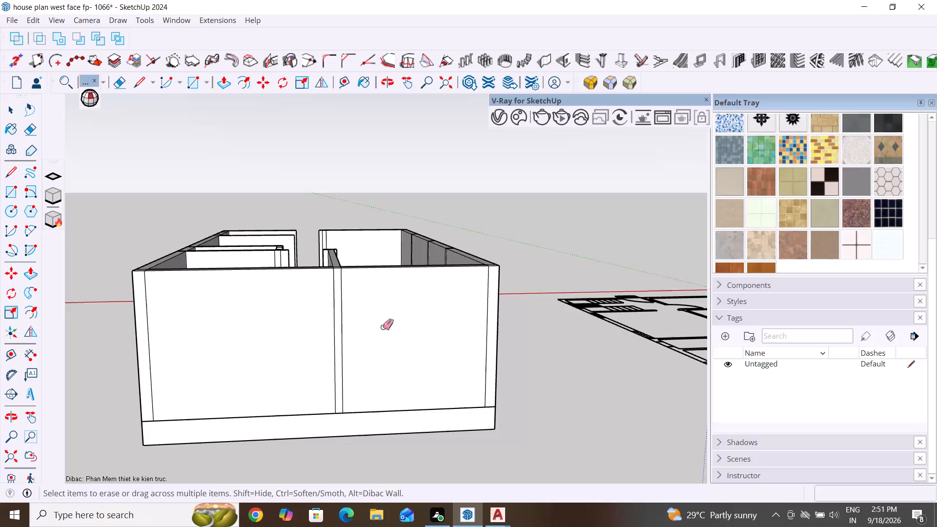
pyautogui.moveTo(375, 322); pyautogui.dragTo(217, 365)
pyautogui.moveTo(487, 342); pyautogui.dragTo(446, 359)
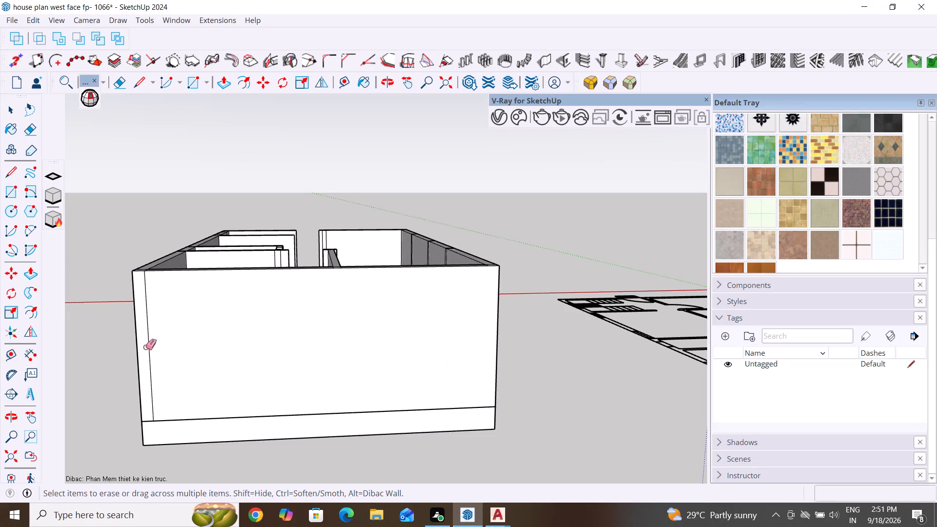
pyautogui.moveTo(145, 346); pyautogui.dragTo(244, 326)
# Erase all vertical seam lines on the outer face of the long wall on the staircase side.
pyautogui.scroll(-5, 353, 301)
pyautogui.moveTo(187, 402); pyautogui.dragTo(567, 419, button='middle')
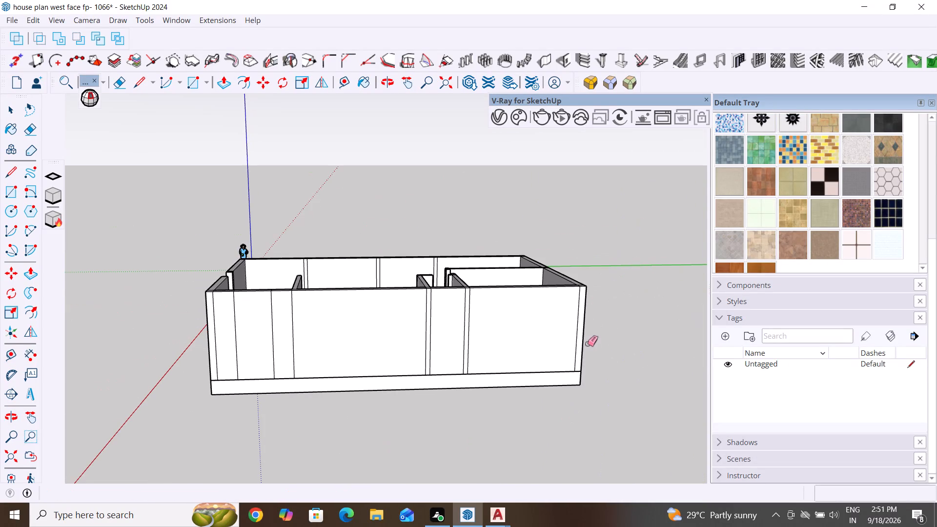
pyautogui.click(578, 338)
pyautogui.moveTo(556, 325); pyautogui.dragTo(229, 330)
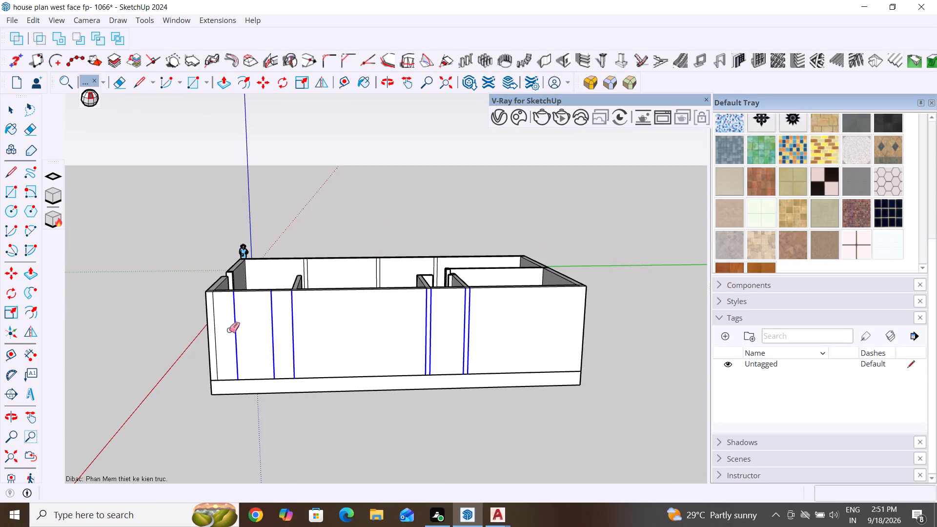
pyautogui.moveTo(229, 330); pyautogui.dragTo(211, 332)
# Erase the vertical seam lines on the outer faces of both entrance wall segments beside the steps.
pyautogui.scroll(-6, 432, 344)
pyautogui.moveTo(256, 395); pyautogui.dragTo(567, 389, button='middle')
pyautogui.scroll(2, 358, 320)
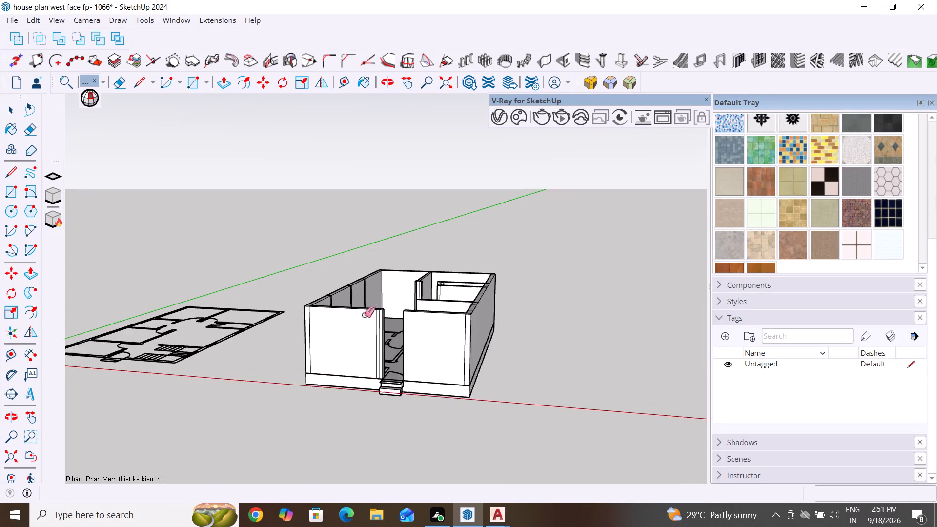
pyautogui.scroll(2, 364, 315)
pyautogui.scroll(7, 307, 347)
pyautogui.moveTo(302, 343); pyautogui.dragTo(459, 359)
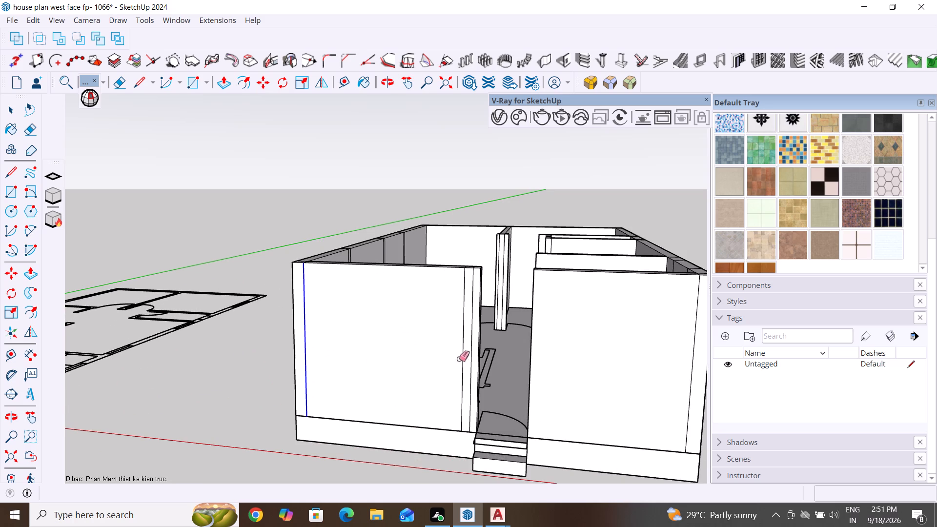
pyautogui.moveTo(459, 359); pyautogui.dragTo(474, 363)
pyautogui.scroll(-6, 356, 323)
pyautogui.scroll(5, 577, 350)
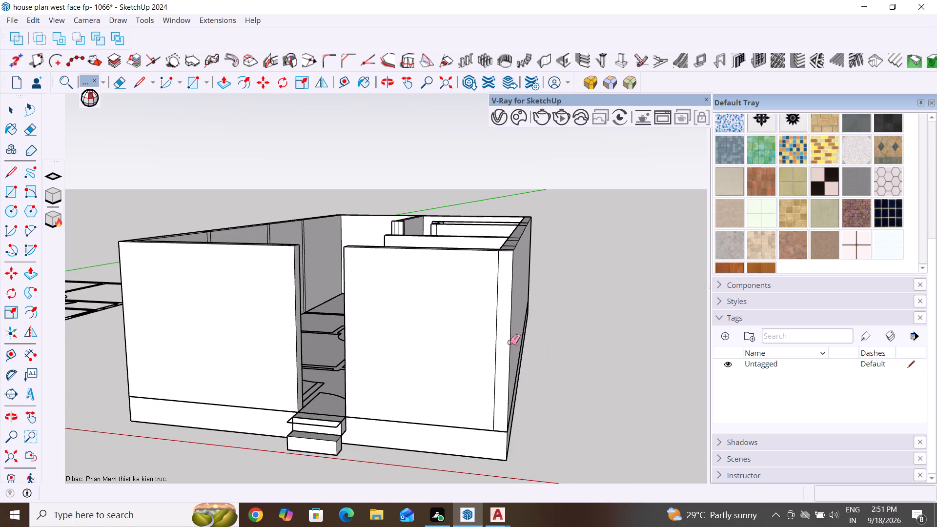
pyautogui.moveTo(504, 333); pyautogui.dragTo(460, 350)
# Erase the seam lines across the wall tops at the staircase corner and along the long wall up to the staircase partition.
pyautogui.scroll(-5, 518, 297)
pyautogui.moveTo(538, 284); pyautogui.dragTo(438, 439, button='middle')
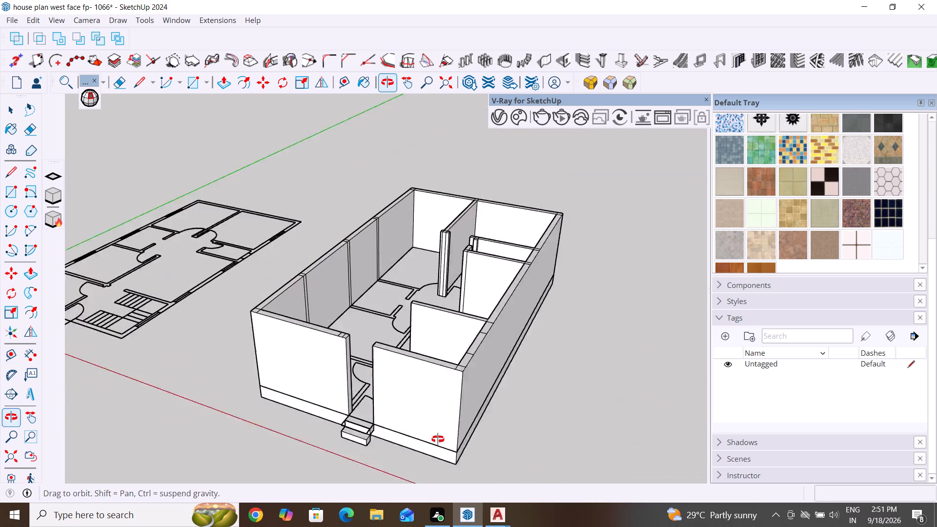
pyautogui.moveTo(438, 439); pyautogui.dragTo(434, 444, button='middle')
pyautogui.scroll(4, 415, 401)
pyautogui.scroll(-5, 393, 360)
pyautogui.moveTo(443, 437); pyautogui.dragTo(339, 488, button='middle')
pyautogui.scroll(1, 268, 436)
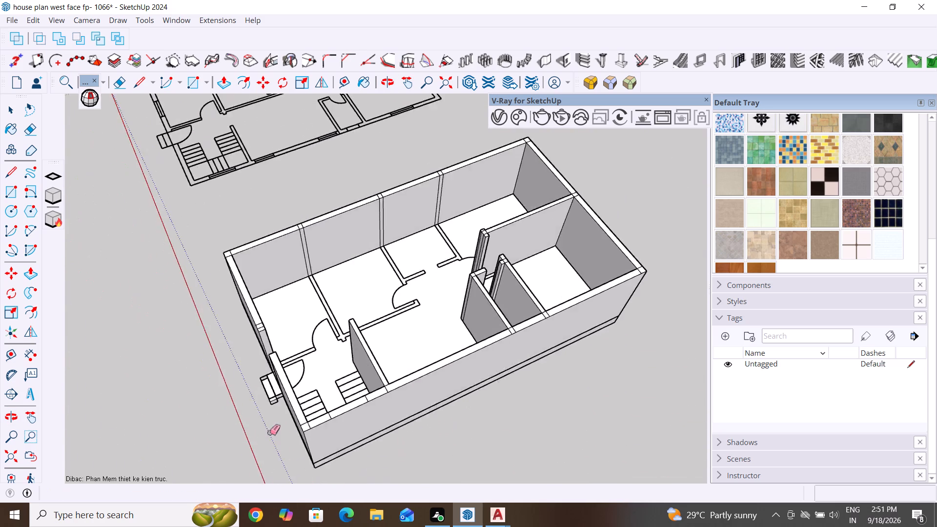
pyautogui.scroll(8, 269, 432)
pyautogui.moveTo(484, 417); pyautogui.dragTo(265, 496, button='middle')
pyautogui.scroll(-6, 306, 370)
pyautogui.scroll(4, 209, 405)
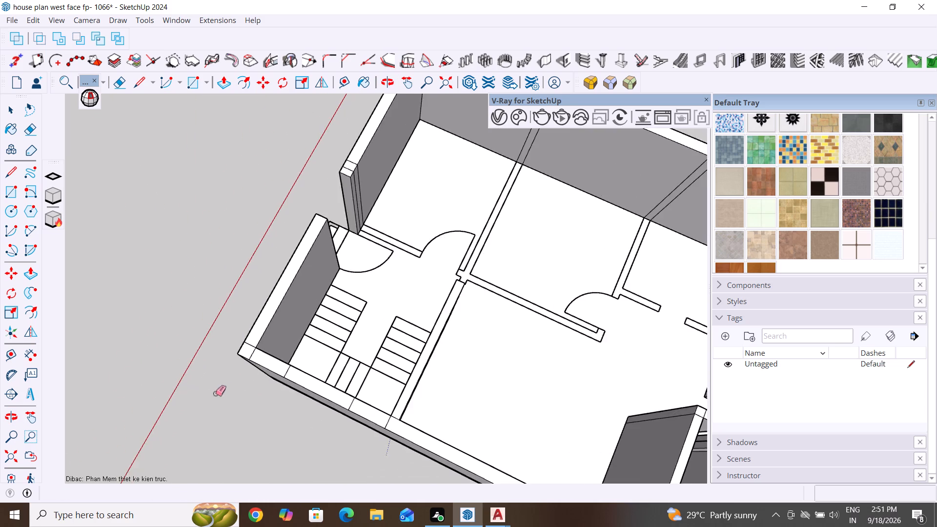
pyautogui.scroll(9, 215, 393)
pyautogui.moveTo(260, 288); pyautogui.dragTo(272, 325)
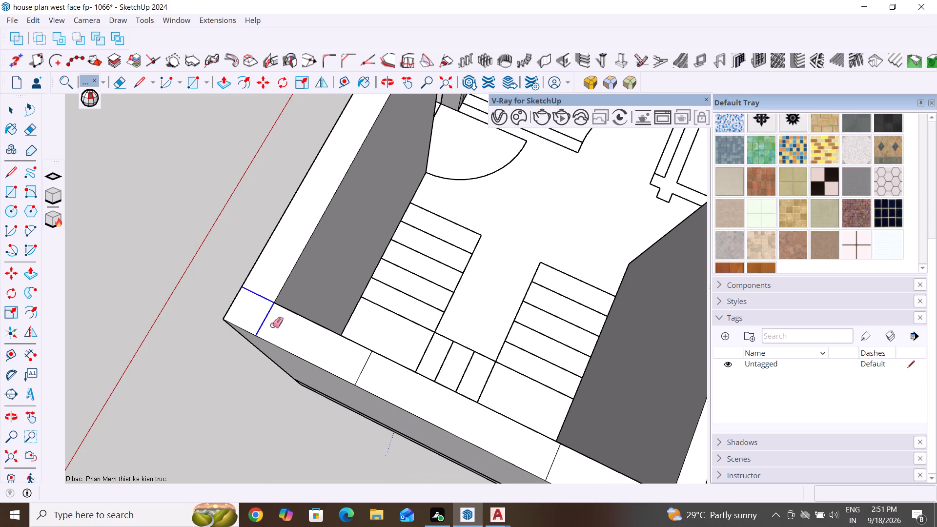
pyautogui.moveTo(272, 325); pyautogui.dragTo(298, 335)
pyautogui.moveTo(344, 352); pyautogui.dragTo(597, 470)
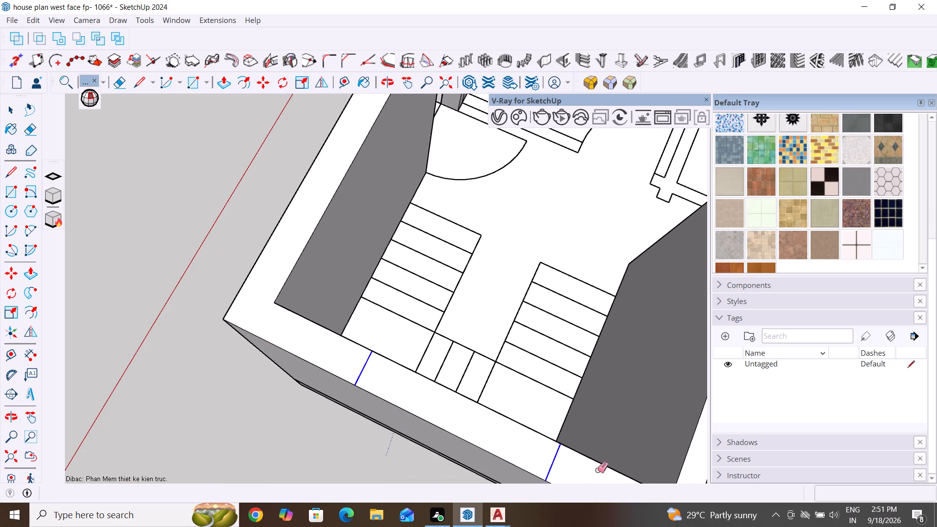
pyautogui.moveTo(597, 470); pyautogui.dragTo(595, 467)
pyautogui.scroll(-12, 401, 286)
pyautogui.scroll(10, 478, 324)
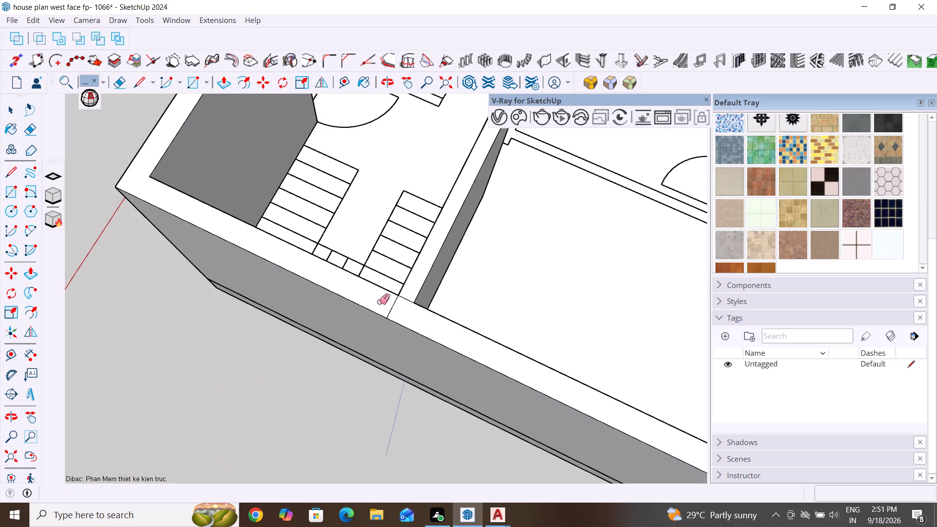
pyautogui.moveTo(379, 302); pyautogui.dragTo(415, 319)
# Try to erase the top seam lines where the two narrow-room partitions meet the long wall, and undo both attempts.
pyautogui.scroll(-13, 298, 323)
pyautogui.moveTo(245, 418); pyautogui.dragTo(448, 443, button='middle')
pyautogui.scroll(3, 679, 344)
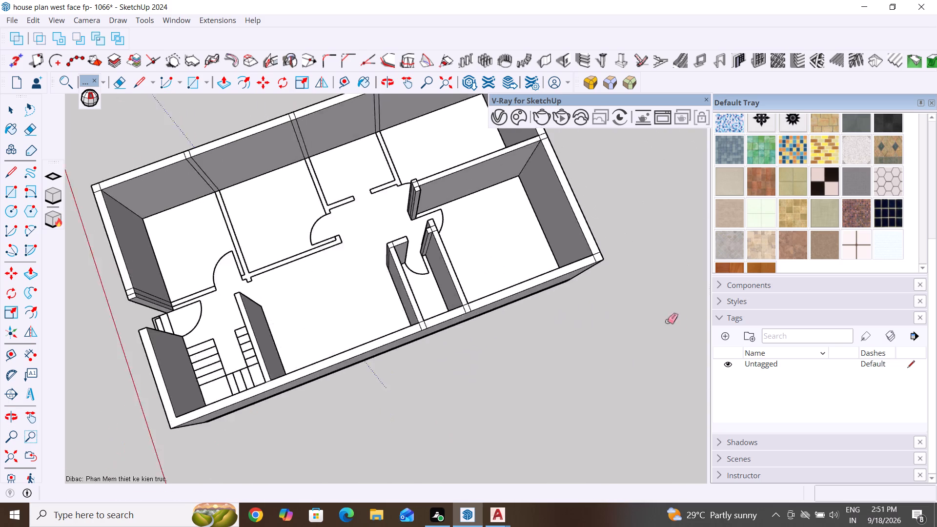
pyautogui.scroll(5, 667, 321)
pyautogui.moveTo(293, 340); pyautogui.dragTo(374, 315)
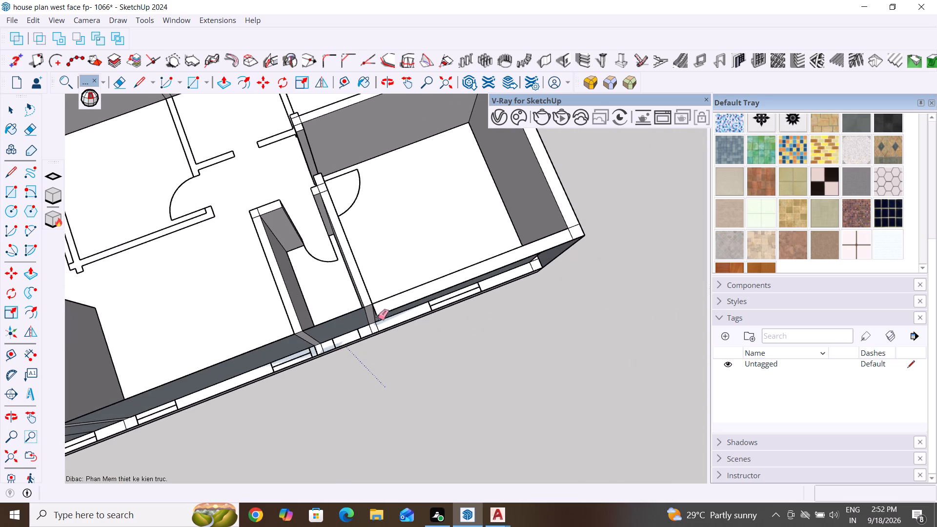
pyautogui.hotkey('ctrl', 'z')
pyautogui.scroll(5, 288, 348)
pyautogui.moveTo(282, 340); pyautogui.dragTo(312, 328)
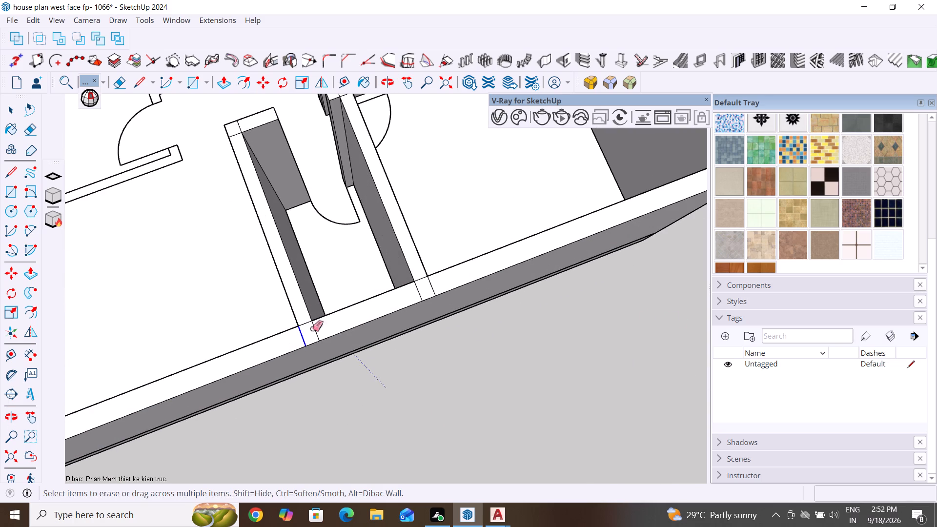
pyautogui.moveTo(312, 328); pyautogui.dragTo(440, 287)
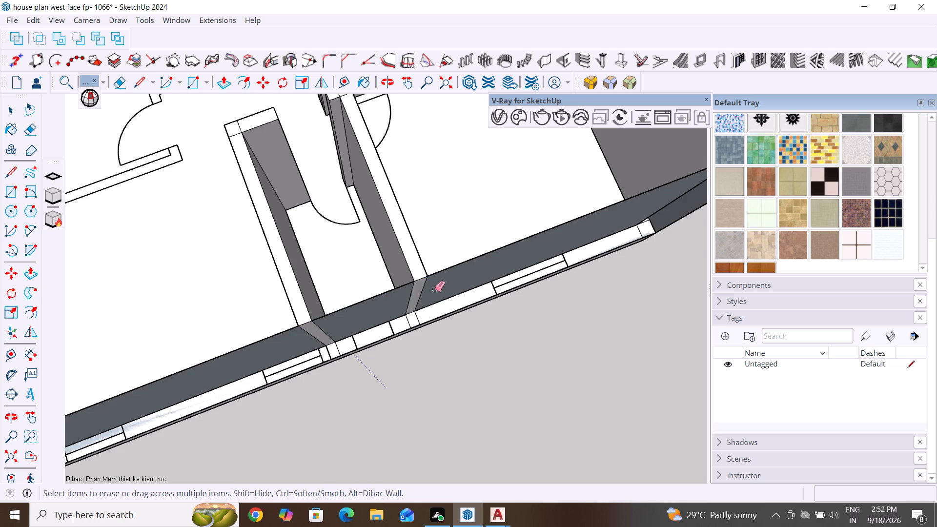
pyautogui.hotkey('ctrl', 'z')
# Erase the top seam lines where the two narrow-room partitions meet the long wall, keeping the wall's top face.
pyautogui.scroll(4, 317, 329)
pyautogui.moveTo(286, 340); pyautogui.dragTo(324, 328)
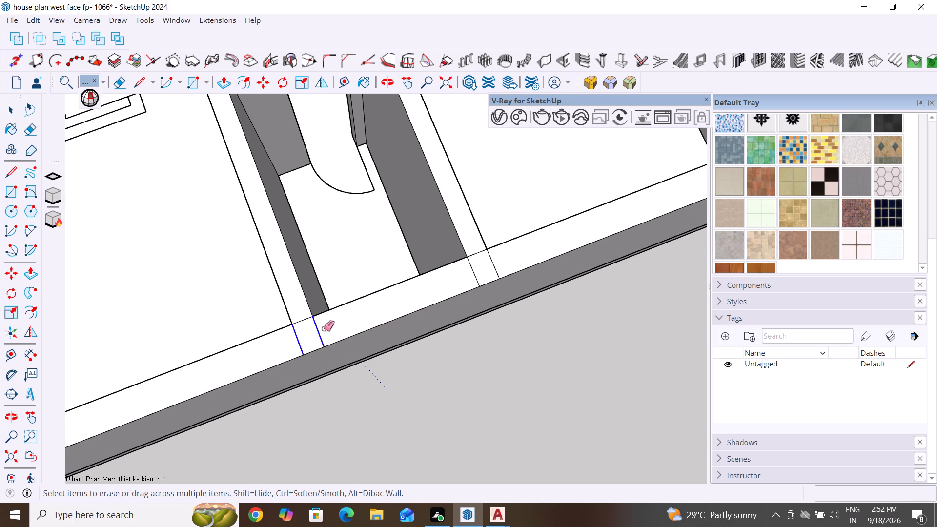
pyautogui.moveTo(324, 328); pyautogui.dragTo(326, 327)
pyautogui.moveTo(302, 312); pyautogui.dragTo(313, 325)
pyautogui.moveTo(441, 286); pyautogui.dragTo(500, 259)
pyautogui.moveTo(500, 259); pyautogui.dragTo(516, 252)
pyautogui.moveTo(476, 248); pyautogui.dragTo(482, 264)
# Erase the top seam lines at the corner between the staircase-side long wall and the rear end wall.
pyautogui.scroll(-10, 108, 351)
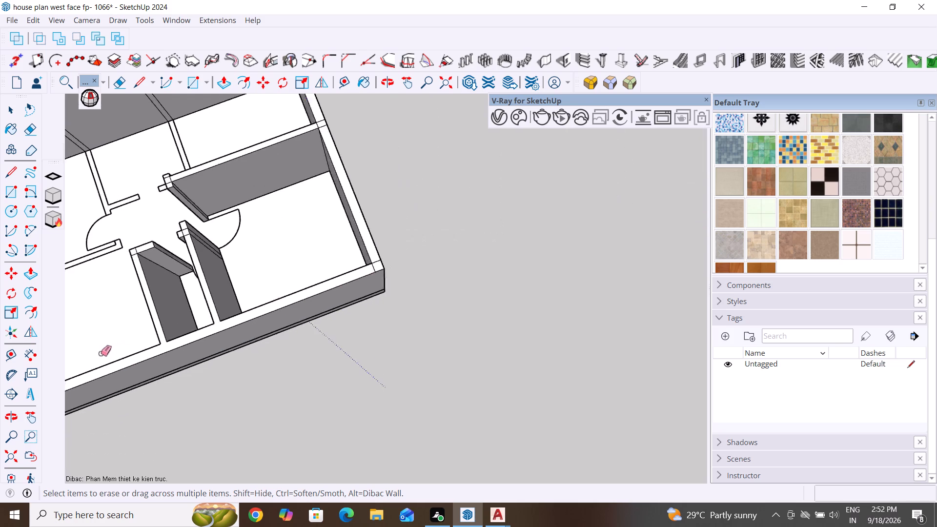
pyautogui.scroll(-1, 101, 353)
pyautogui.moveTo(401, 315); pyautogui.dragTo(361, 389, button='middle')
pyautogui.scroll(10, 347, 304)
pyautogui.moveTo(337, 290); pyautogui.dragTo(353, 268)
# Erase the top seam lines where the partition joins the middle of the rear end wall.
pyautogui.scroll(-10, 457, 349)
pyautogui.moveTo(583, 343); pyautogui.dragTo(435, 382, button='middle')
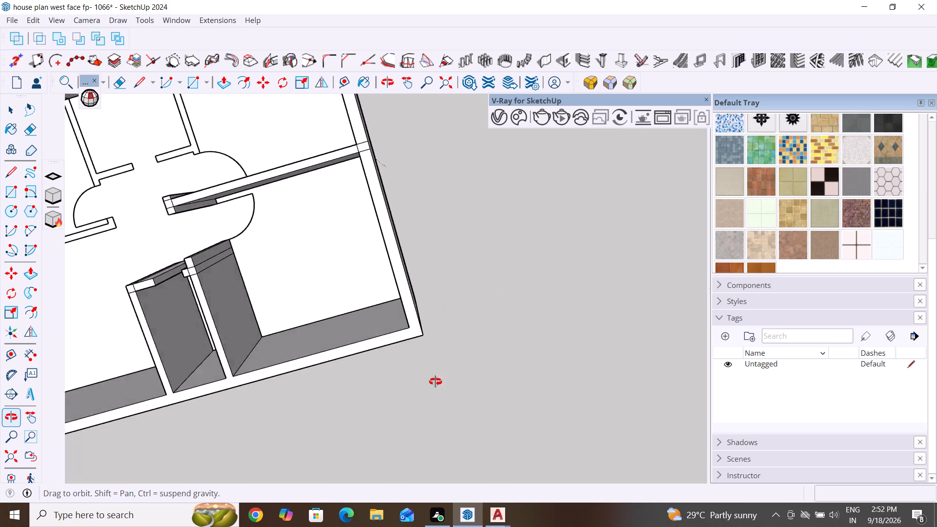
pyautogui.moveTo(435, 382); pyautogui.dragTo(351, 170, button='middle')
pyautogui.scroll(9, 253, 338)
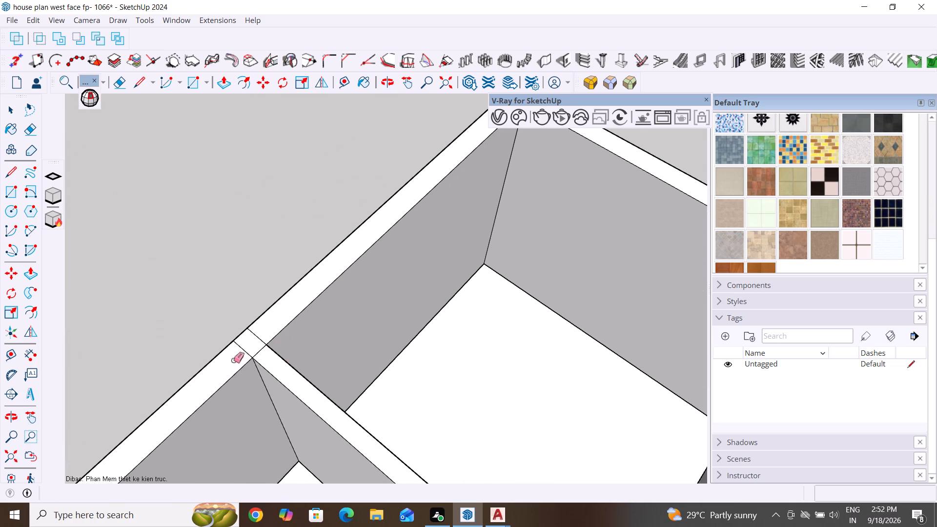
pyautogui.moveTo(230, 357); pyautogui.dragTo(274, 328)
# Erase the top seam lines at the corner between the rear end wall and the opposite long window wall.
pyautogui.scroll(-11, 303, 290)
pyautogui.scroll(-7, 280, 342)
pyautogui.scroll(20, 208, 401)
pyautogui.scroll(2, 208, 401)
pyautogui.moveTo(254, 373); pyautogui.dragTo(246, 361)
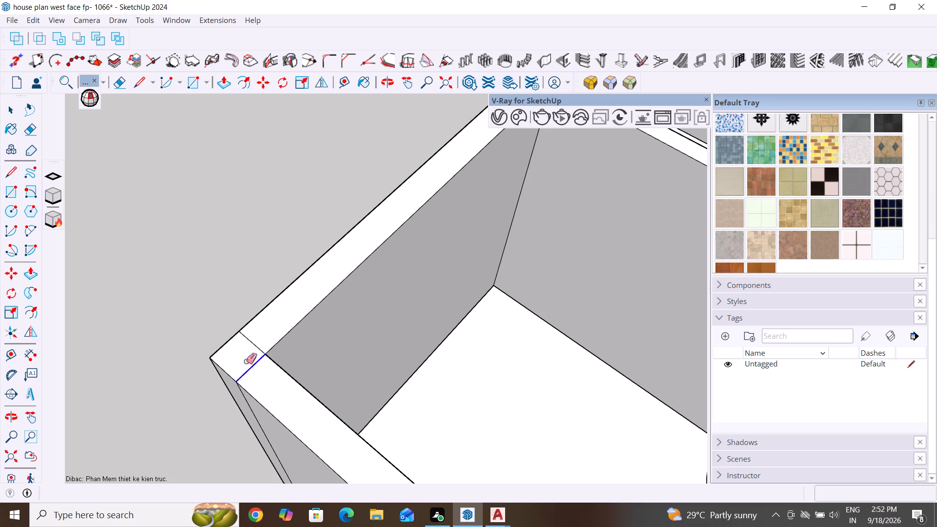
pyautogui.moveTo(246, 361); pyautogui.dragTo(265, 331)
pyautogui.scroll(-17, 247, 336)
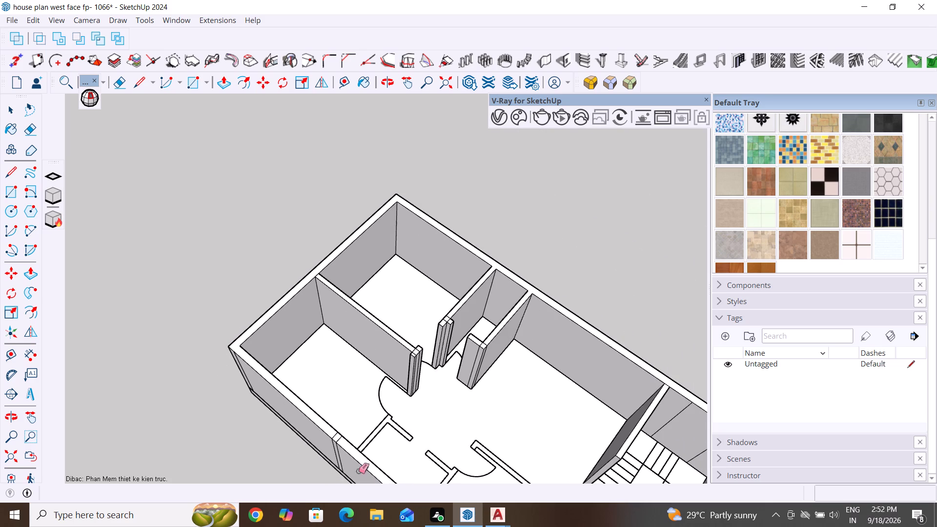
# Erase the top seam lines where the partition line nearest the rear meets the long window wall.
pyautogui.scroll(4, 344, 420)
pyautogui.scroll(-11, 306, 406)
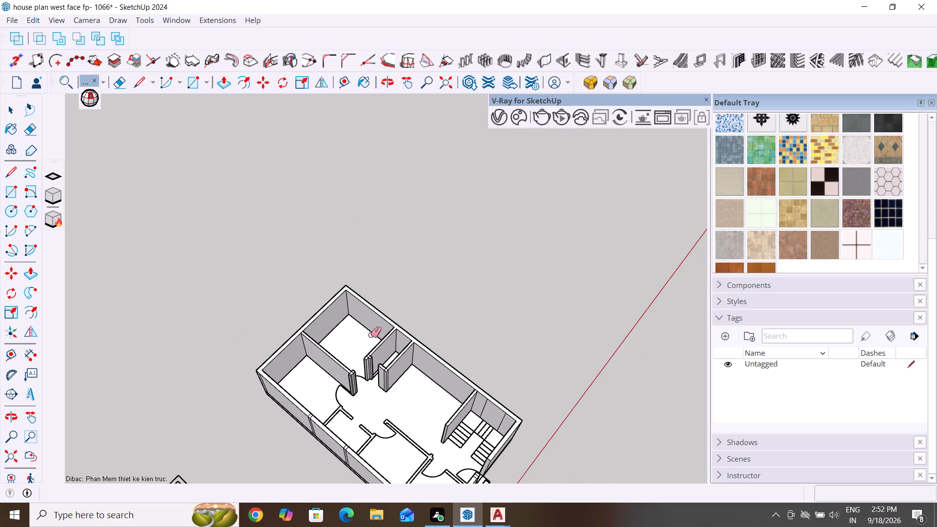
pyautogui.scroll(-5, 375, 329)
pyautogui.moveTo(387, 404); pyautogui.dragTo(384, 434, button='middle')
pyautogui.scroll(15, 368, 427)
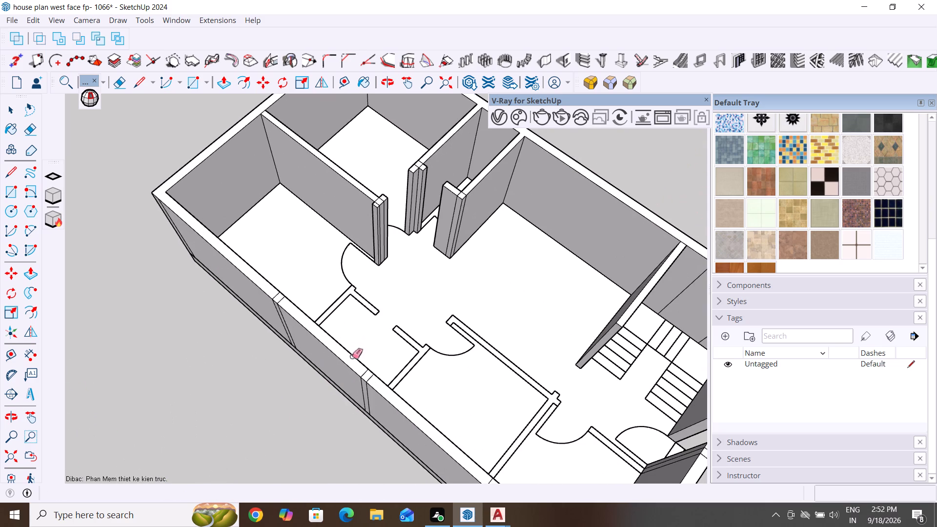
pyautogui.scroll(10, 274, 302)
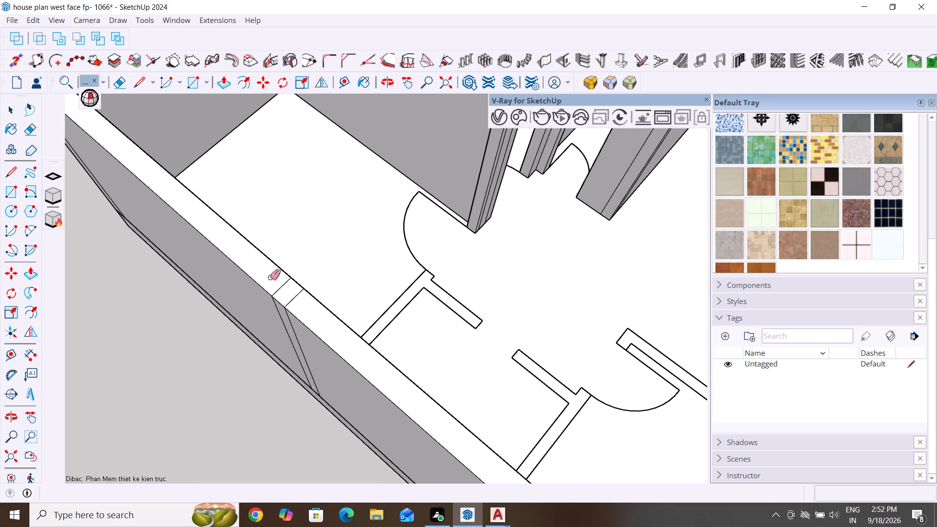
pyautogui.moveTo(270, 277); pyautogui.dragTo(306, 298)
# Erase the vertical seam lines on the long window wall's outer face, including the one beside the front corner.
pyautogui.scroll(1, 321, 375)
pyautogui.moveTo(321, 375); pyautogui.dragTo(442, 191, button='middle')
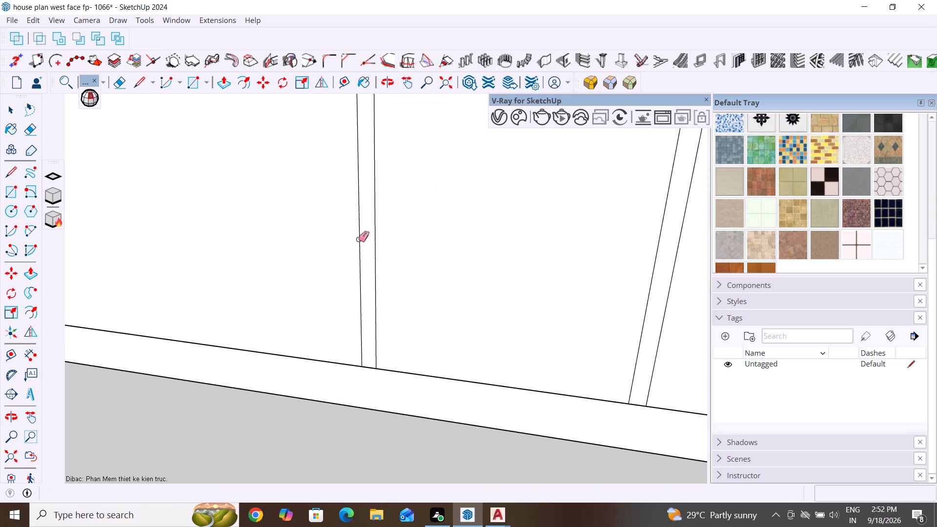
pyautogui.moveTo(358, 239); pyautogui.dragTo(442, 254)
pyautogui.scroll(-7, 225, 316)
pyautogui.moveTo(355, 291); pyautogui.dragTo(654, 292)
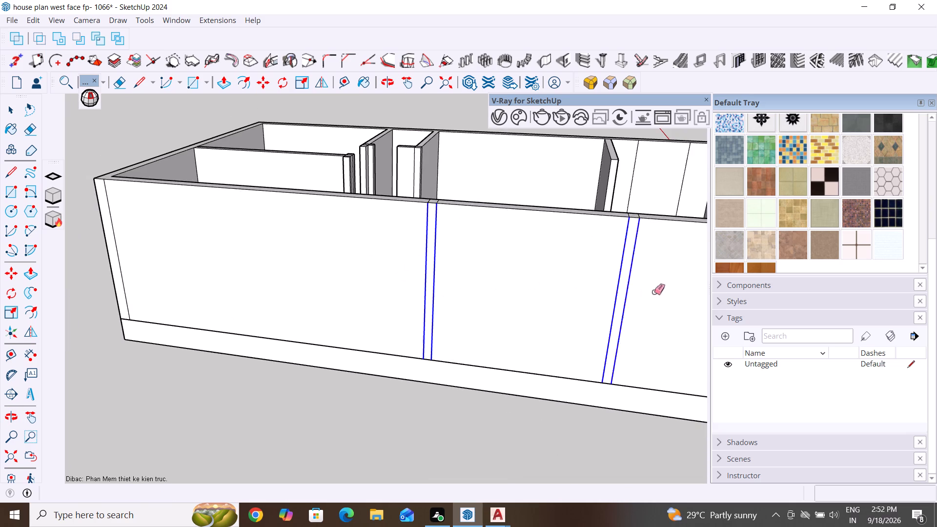
pyautogui.moveTo(654, 292); pyautogui.dragTo(654, 292)
pyautogui.scroll(-11, 260, 316)
pyautogui.scroll(5, 410, 318)
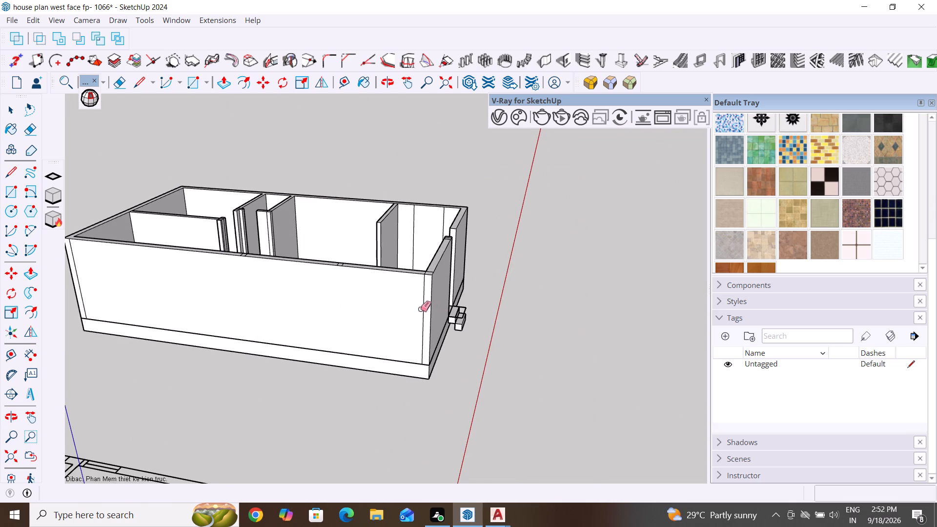
pyautogui.click(425, 311)
# Erase the top seam lines on the front wall's end beside the entrance door.
pyautogui.moveTo(446, 290); pyautogui.dragTo(281, 363, button='middle')
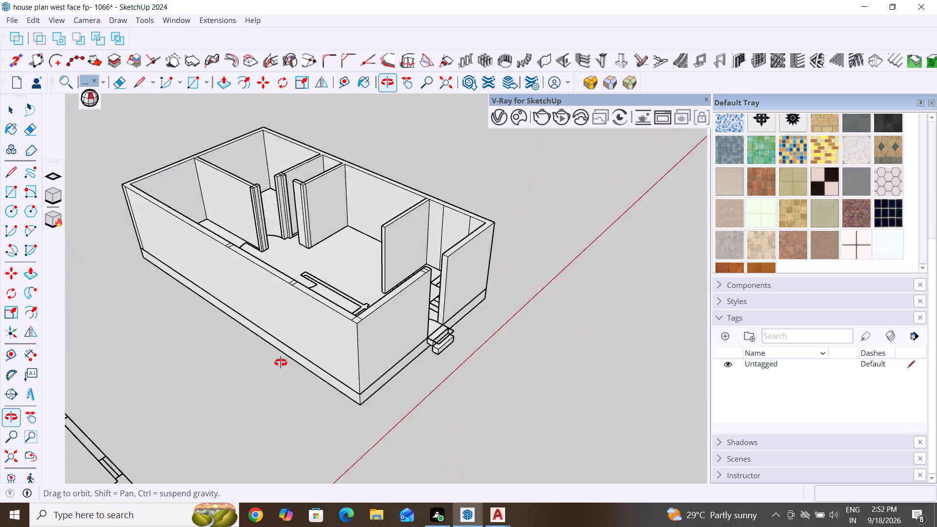
pyautogui.moveTo(281, 363); pyautogui.dragTo(277, 363, button='middle')
pyautogui.scroll(7, 366, 285)
pyautogui.moveTo(458, 298); pyautogui.dragTo(410, 427, button='middle')
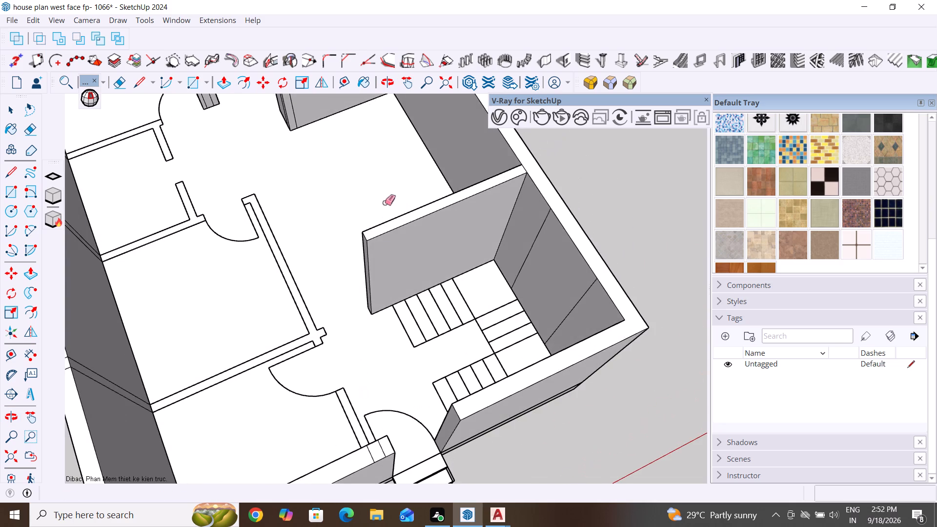
pyautogui.scroll(-11, 387, 200)
pyautogui.moveTo(380, 315); pyautogui.dragTo(358, 374, button='middle')
pyautogui.scroll(14, 381, 307)
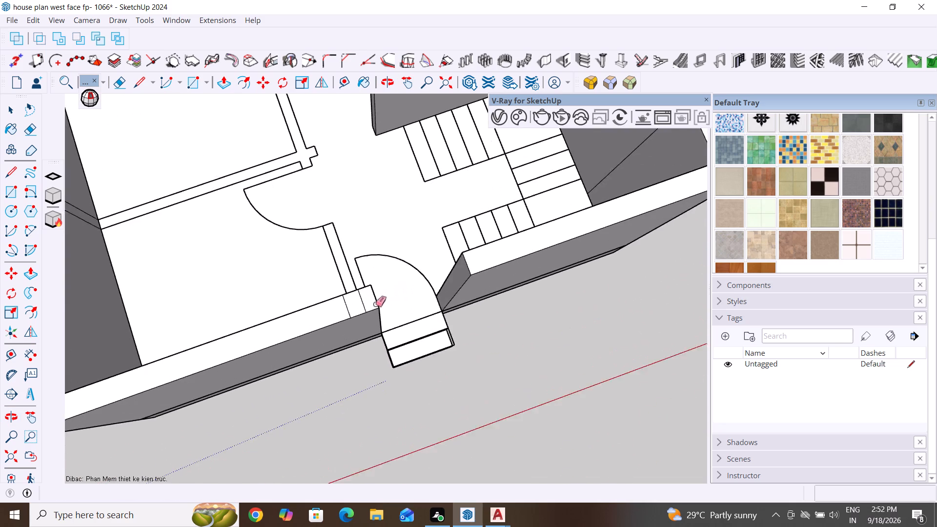
pyautogui.scroll(1, 375, 304)
pyautogui.moveTo(362, 302); pyautogui.dragTo(331, 309)
# Erase the top seam lines at the corner between the front wall and the long window wall.
pyautogui.scroll(-9, 575, 233)
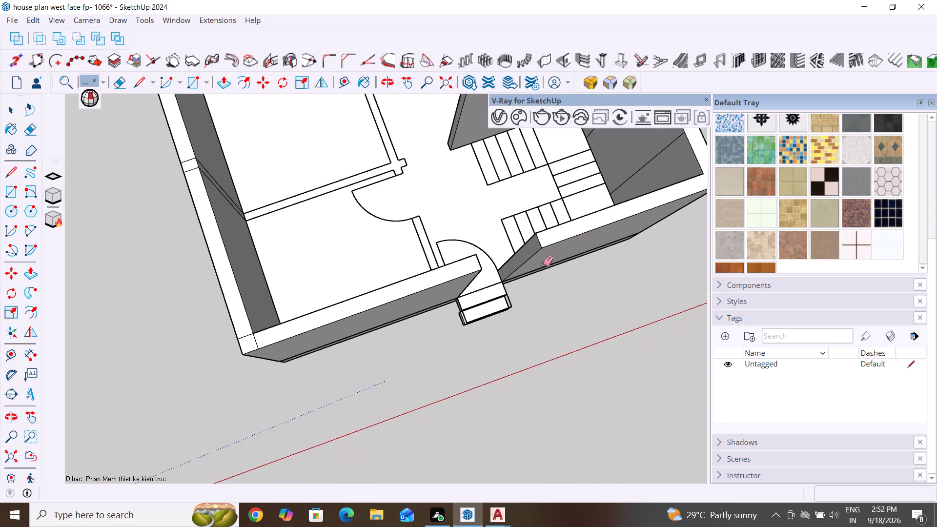
pyautogui.scroll(-1, 543, 263)
pyautogui.scroll(4, 331, 326)
pyautogui.moveTo(280, 314); pyautogui.dragTo(304, 322)
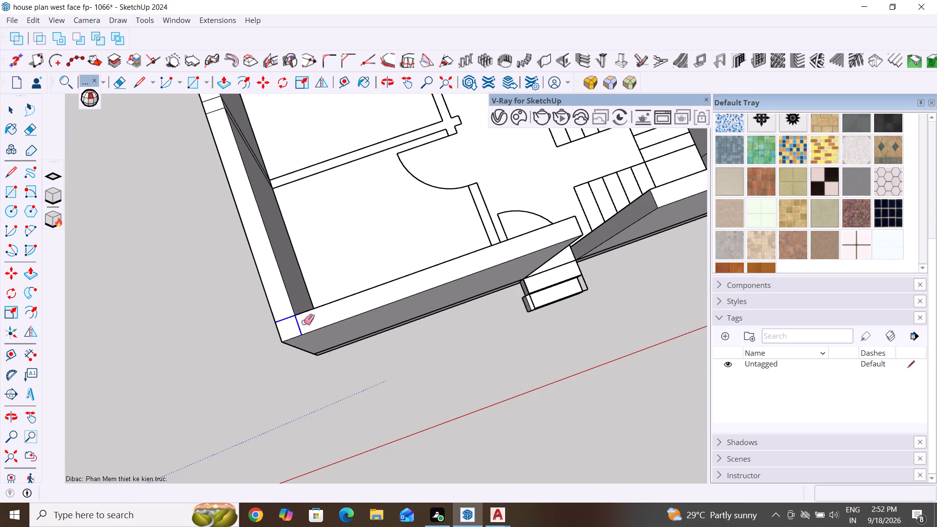
pyautogui.moveTo(304, 322); pyautogui.dragTo(305, 322)
# Erase the remaining two pairs of top seam lines along the long window wall, keeping its top face intact.
pyautogui.scroll(-5, 713, 359)
pyautogui.moveTo(351, 342); pyautogui.dragTo(468, 326, button='middle')
pyautogui.scroll(-6, 310, 306)
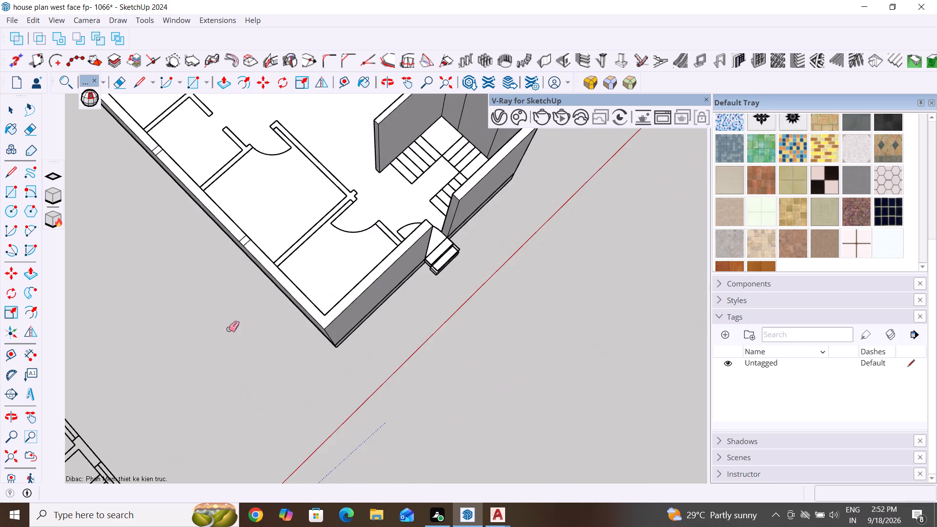
pyautogui.moveTo(228, 329); pyautogui.dragTo(432, 281, button='middle')
pyautogui.scroll(9, 236, 295)
pyautogui.moveTo(257, 352); pyautogui.dragTo(346, 343)
pyautogui.scroll(-1, 663, 290)
pyautogui.hotkey('ctrl', 'z')
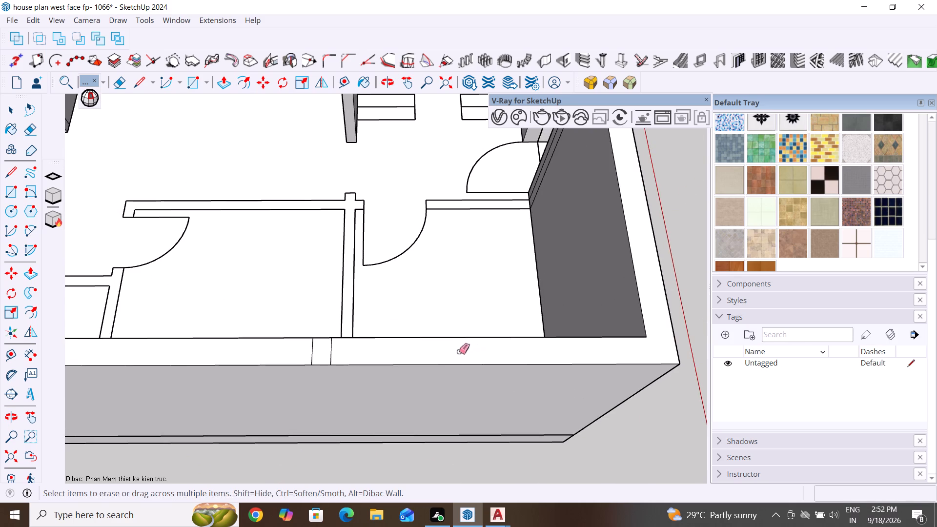
pyautogui.scroll(-3, 460, 350)
pyautogui.moveTo(331, 348); pyautogui.dragTo(372, 349)
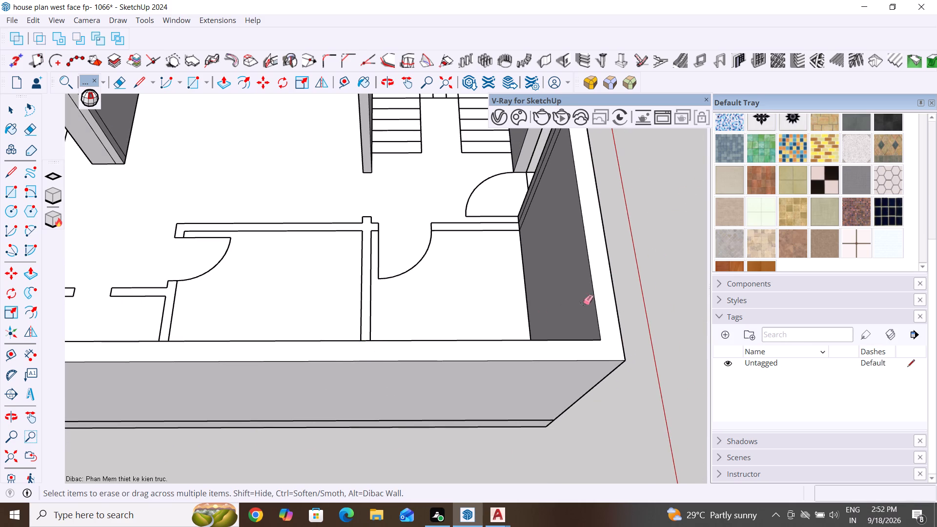
pyautogui.scroll(-7, 608, 285)
pyautogui.scroll(5, 302, 323)
pyautogui.moveTo(310, 318); pyautogui.dragTo(338, 324)
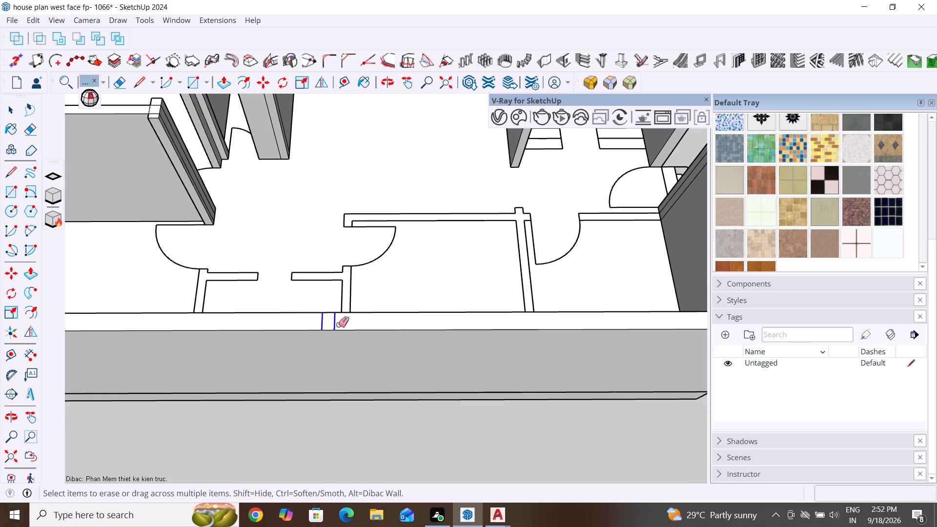
pyautogui.moveTo(338, 324); pyautogui.dragTo(346, 324)
# Erase the two vertical seam lines on the long wall's inner face behind the staircase.
pyautogui.scroll(-11, 329, 314)
pyautogui.moveTo(497, 373); pyautogui.dragTo(229, 392, button='middle')
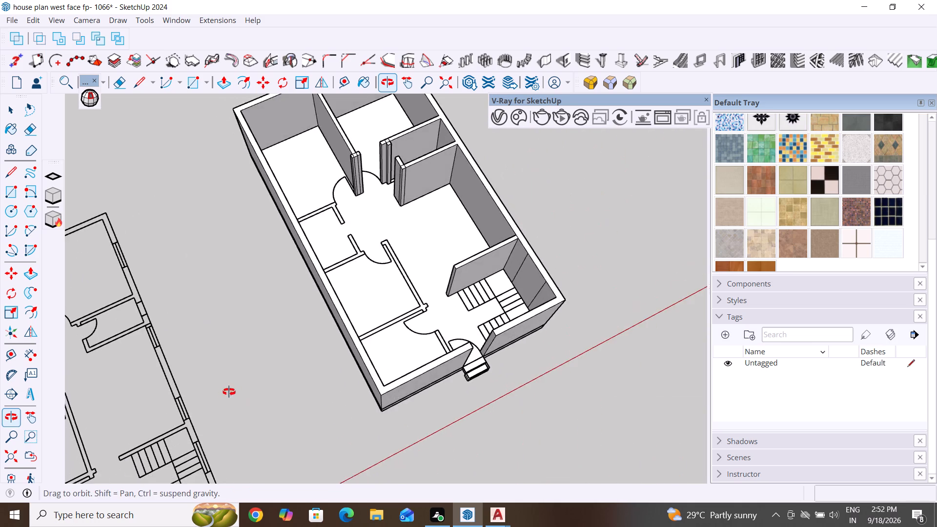
pyautogui.moveTo(229, 392); pyautogui.dragTo(603, 252, button='middle')
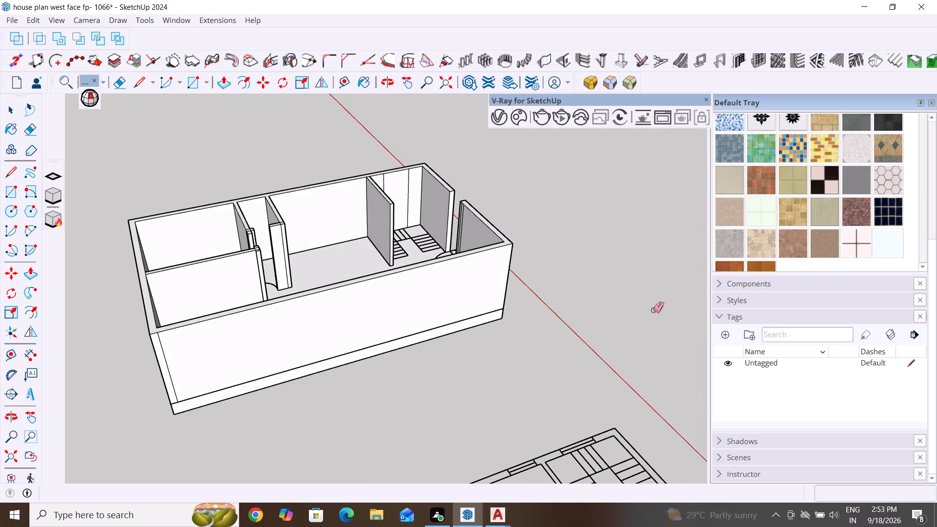
pyautogui.scroll(4, 568, 238)
pyautogui.scroll(11, 390, 147)
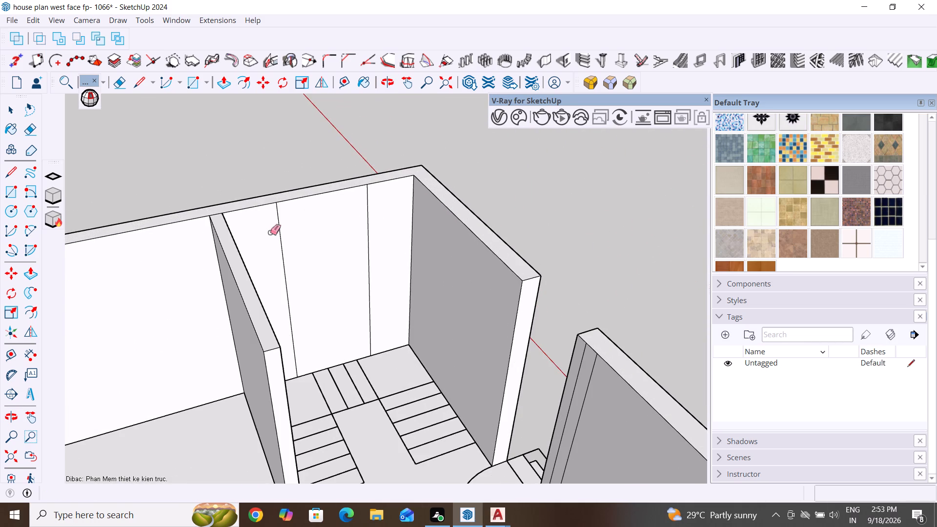
pyautogui.moveTo(270, 232); pyautogui.dragTo(380, 210)
# Erase the vertical seam lines at the free end of the narrow room's partition nearer the staircase.
pyautogui.scroll(-5, 415, 262)
pyautogui.moveTo(429, 377); pyautogui.dragTo(585, 367, button='middle')
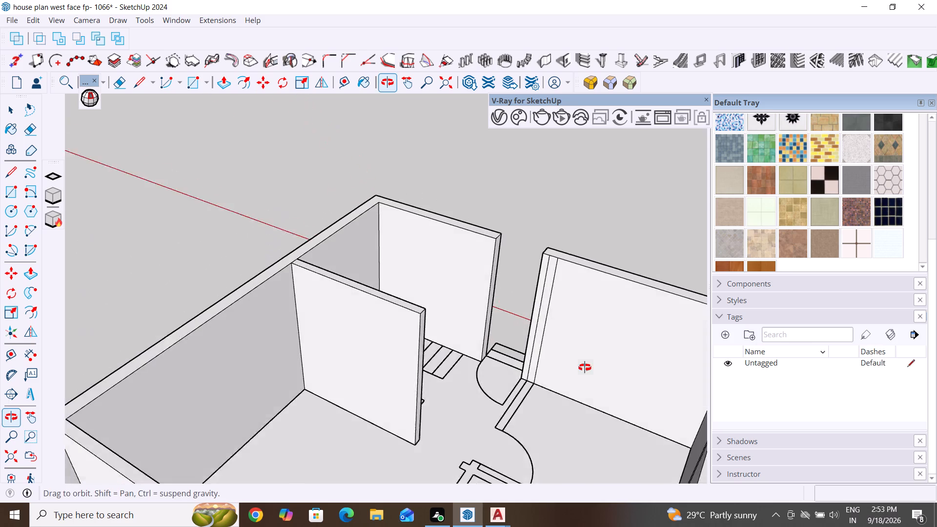
pyautogui.moveTo(585, 367); pyautogui.dragTo(586, 365, button='middle')
pyautogui.scroll(5, 552, 298)
pyautogui.scroll(-9, 530, 306)
pyautogui.moveTo(545, 319); pyautogui.dragTo(206, 378, button='middle')
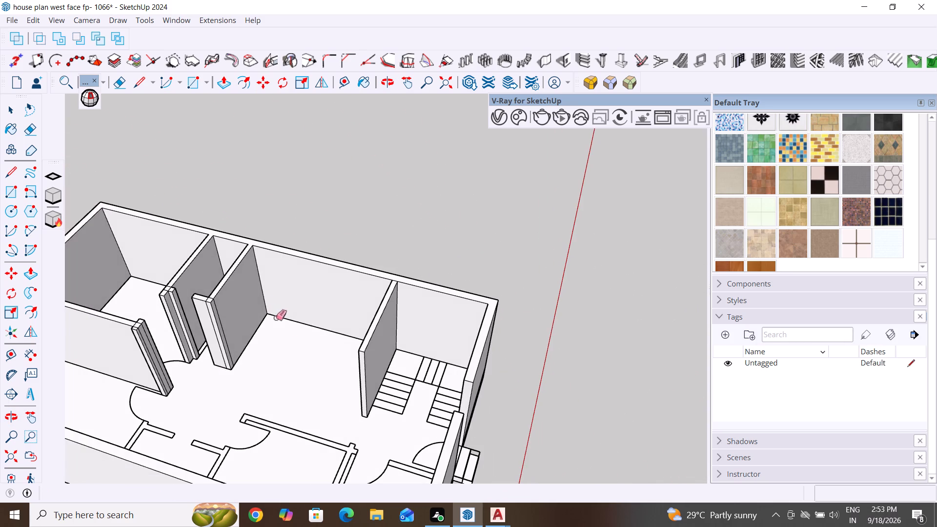
pyautogui.moveTo(242, 355); pyautogui.dragTo(444, 302, button='middle')
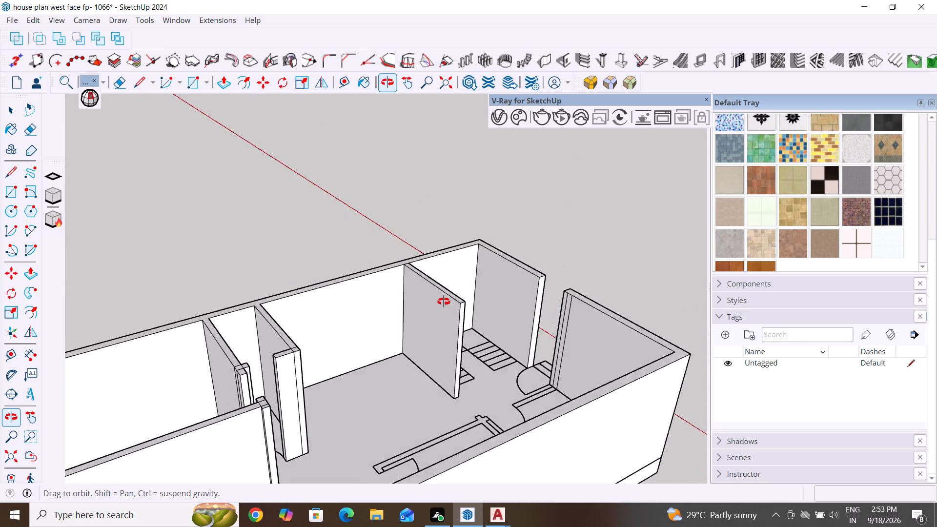
pyautogui.moveTo(444, 302); pyautogui.dragTo(233, 393, button='middle')
pyautogui.scroll(10, 235, 356)
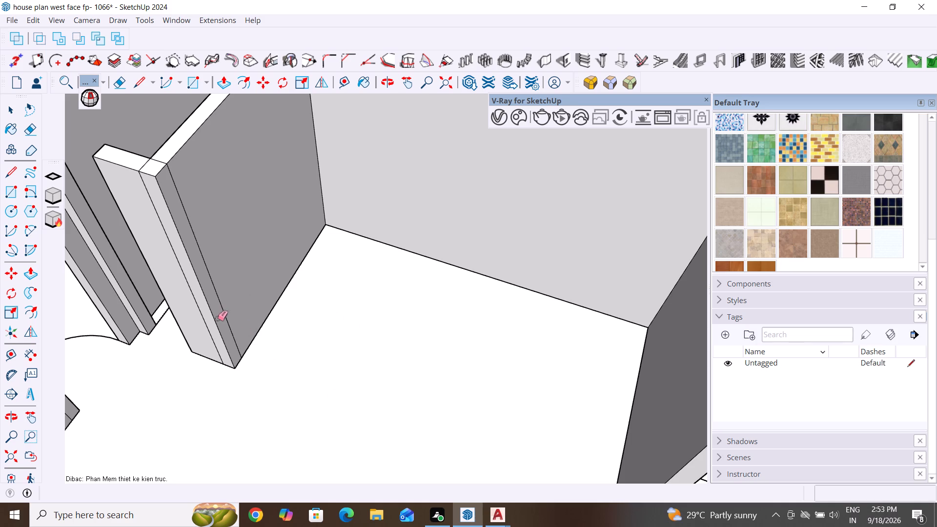
pyautogui.moveTo(219, 318); pyautogui.dragTo(242, 293)
pyautogui.moveTo(190, 322); pyautogui.dragTo(400, 226, button='middle')
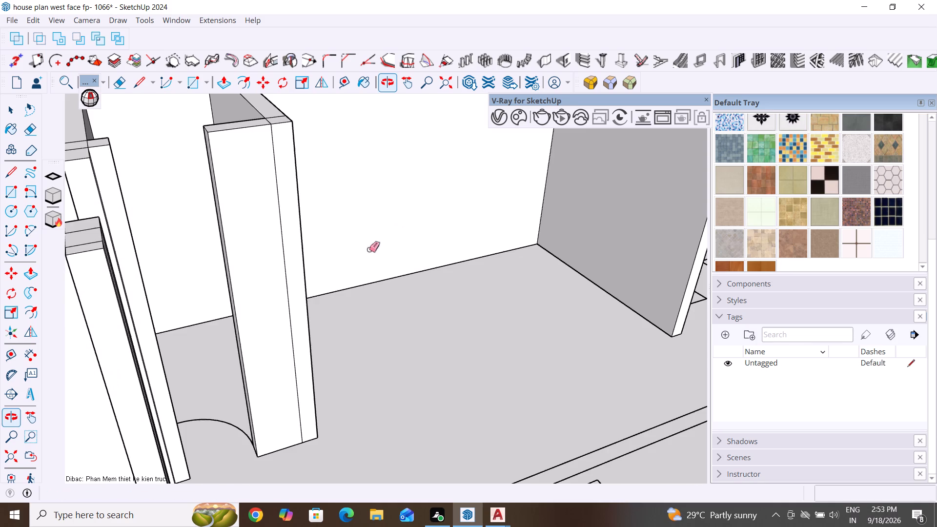
pyautogui.moveTo(301, 312); pyautogui.dragTo(253, 338)
# Erase the top seam lines where that same partition meets its short return wall.
pyautogui.scroll(-5, 431, 334)
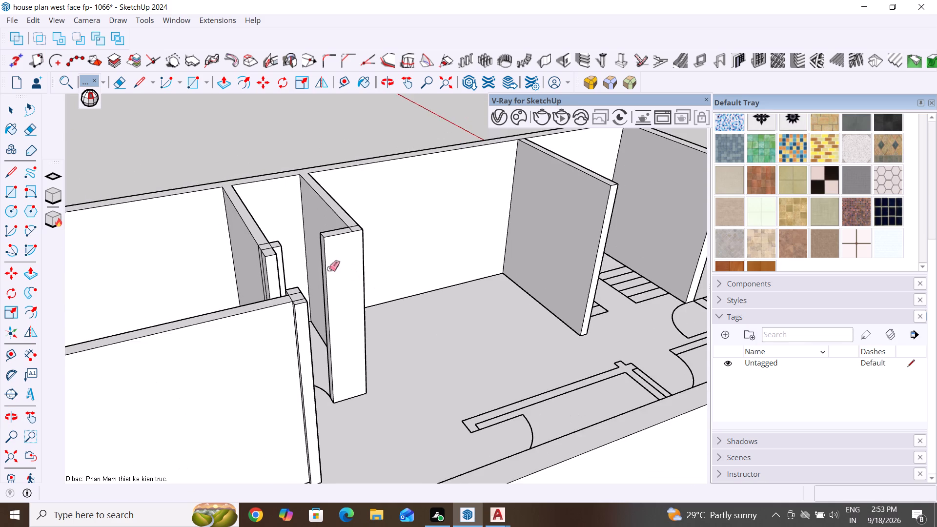
pyautogui.scroll(1, 330, 237)
pyautogui.moveTo(332, 236); pyautogui.dragTo(303, 398, button='middle')
pyautogui.scroll(10, 314, 364)
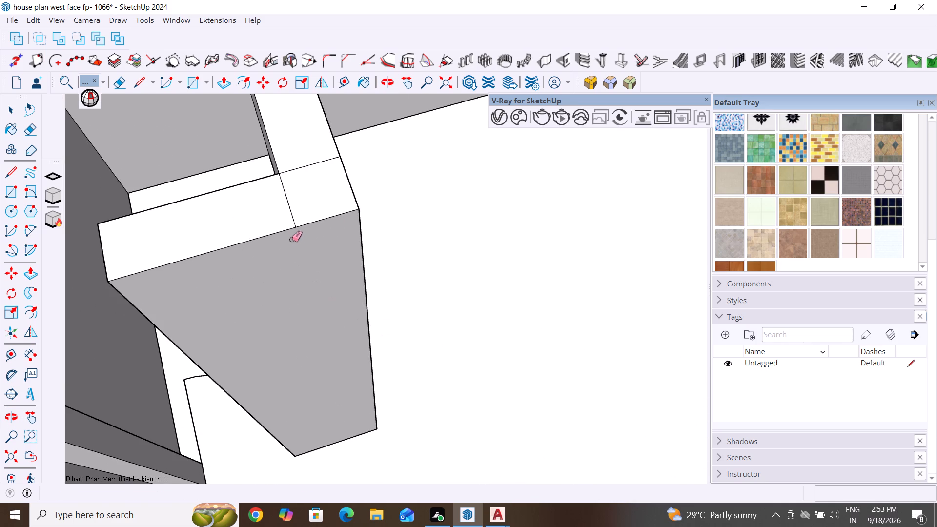
pyautogui.moveTo(273, 215); pyautogui.dragTo(313, 147)
# Erase the top and vertical seam lines at the free end of the narrow room's other partition.
pyautogui.scroll(-10, 509, 281)
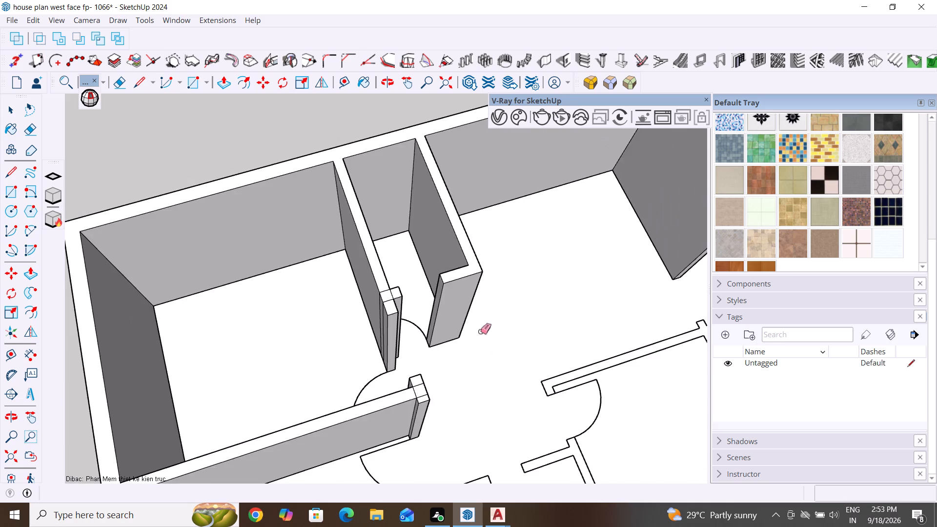
pyautogui.moveTo(481, 344); pyautogui.dragTo(399, 476, button='middle')
pyautogui.scroll(5, 368, 366)
pyautogui.moveTo(400, 384); pyautogui.dragTo(392, 324, button='middle')
pyautogui.moveTo(416, 303); pyautogui.dragTo(399, 263)
pyautogui.moveTo(421, 277); pyautogui.dragTo(408, 280)
pyautogui.moveTo(375, 350); pyautogui.dragTo(596, 244, button='middle')
pyautogui.moveTo(428, 231); pyautogui.dragTo(384, 263)
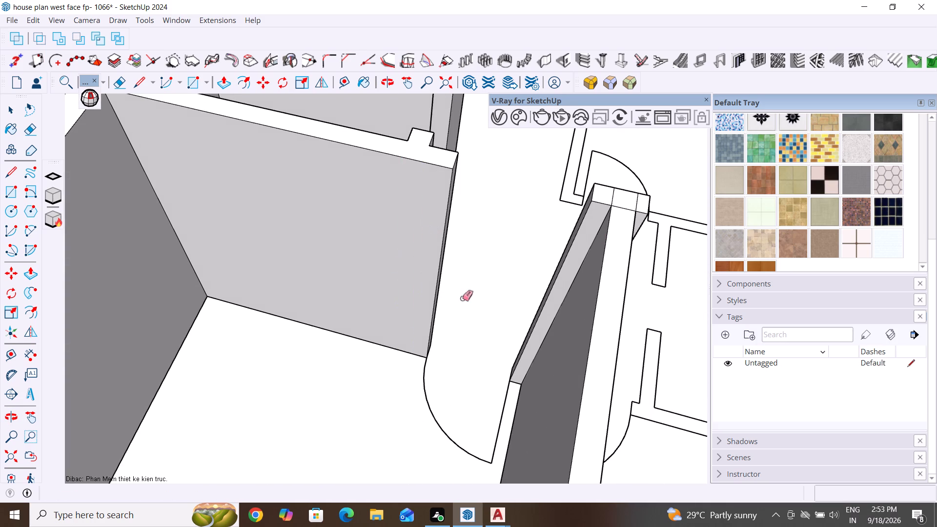
# Erase the vertical seam line beside the rear corner on the long window wall's outer face.
pyautogui.scroll(-4, 507, 350)
pyautogui.moveTo(436, 384); pyautogui.dragTo(647, 382, button='middle')
pyautogui.scroll(-11, 509, 324)
pyautogui.moveTo(440, 426); pyautogui.dragTo(591, 405, button='middle')
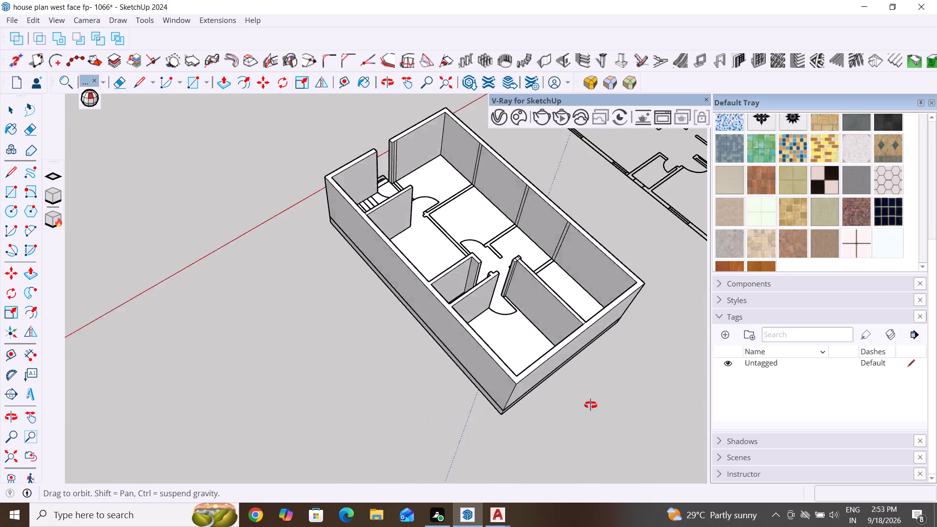
pyautogui.moveTo(591, 405); pyautogui.dragTo(111, 362, button='middle')
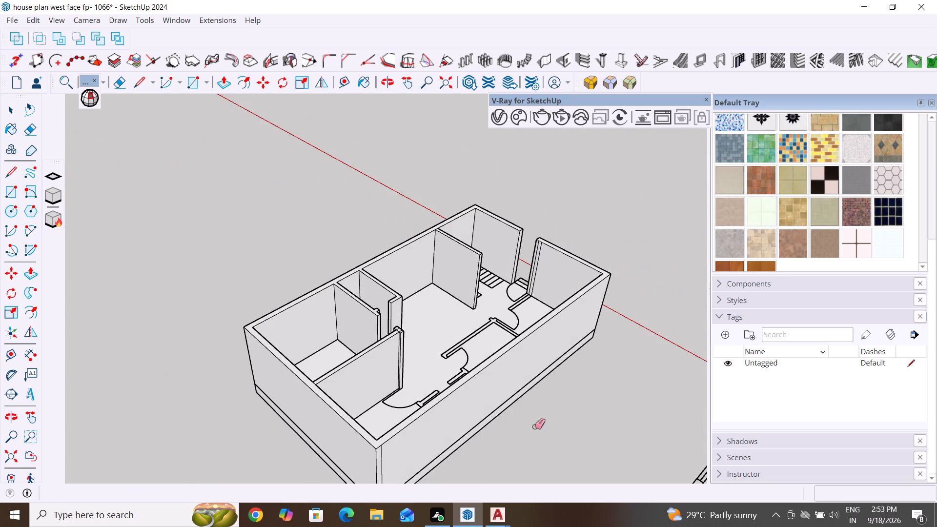
pyautogui.moveTo(414, 416); pyautogui.dragTo(337, 340, button='middle')
pyautogui.scroll(-6, 342, 344)
pyautogui.scroll(10, 324, 449)
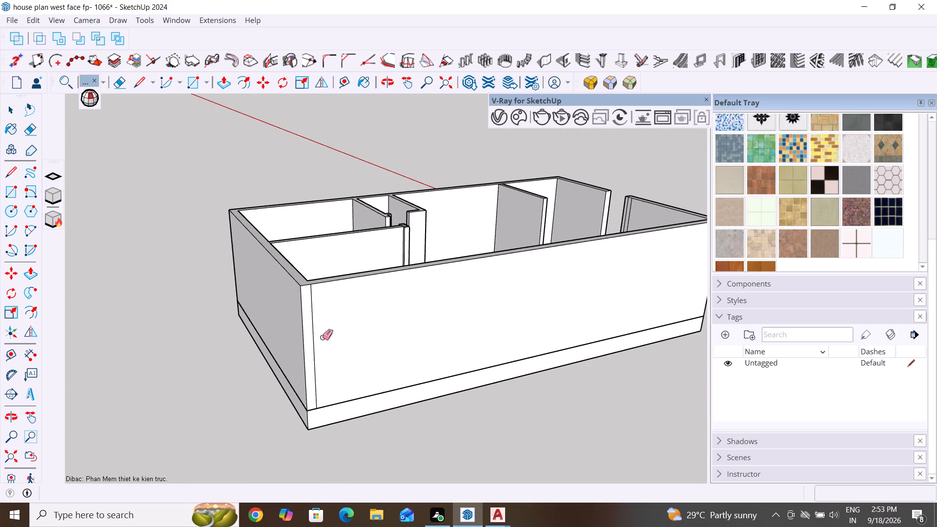
pyautogui.moveTo(310, 340); pyautogui.dragTo(326, 336)
# Select all the connected wall geometry above the base slab and make it a group.
pyautogui.scroll(-11, 301, 322)
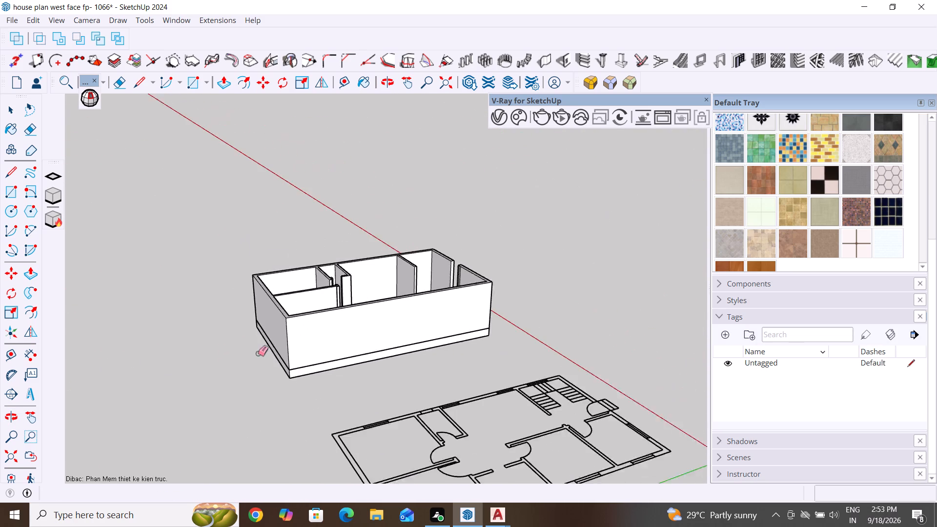
pyautogui.moveTo(501, 305); pyautogui.dragTo(261, 375, button='middle')
pyautogui.moveTo(442, 339); pyautogui.dragTo(195, 396, button='middle')
pyautogui.scroll(1, 195, 396)
pyautogui.moveTo(400, 390); pyautogui.dragTo(156, 357, button='middle')
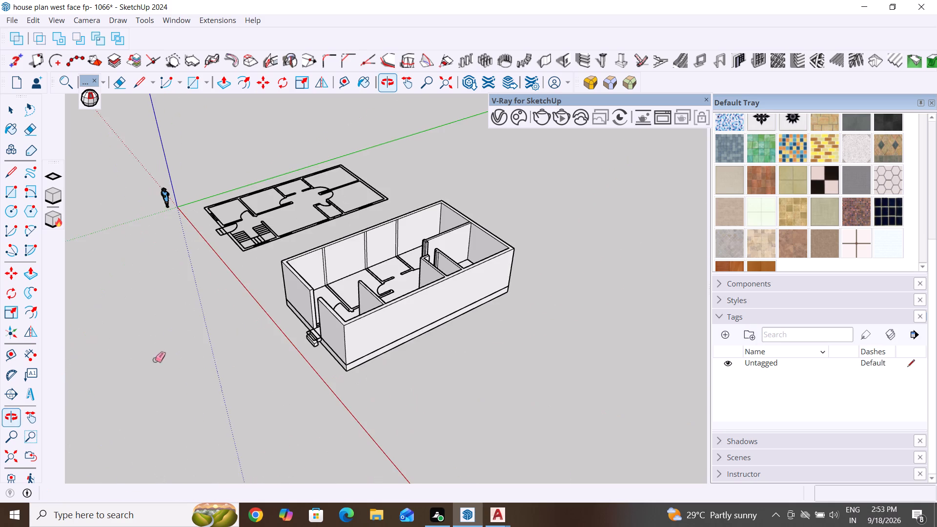
pyautogui.click(13, 108)
pyautogui.moveTo(516, 343); pyautogui.dragTo(443, 274, button='middle')
pyautogui.tripleClick(414, 291)
pyautogui.click(414, 291)
pyautogui.rightClick(414, 291)
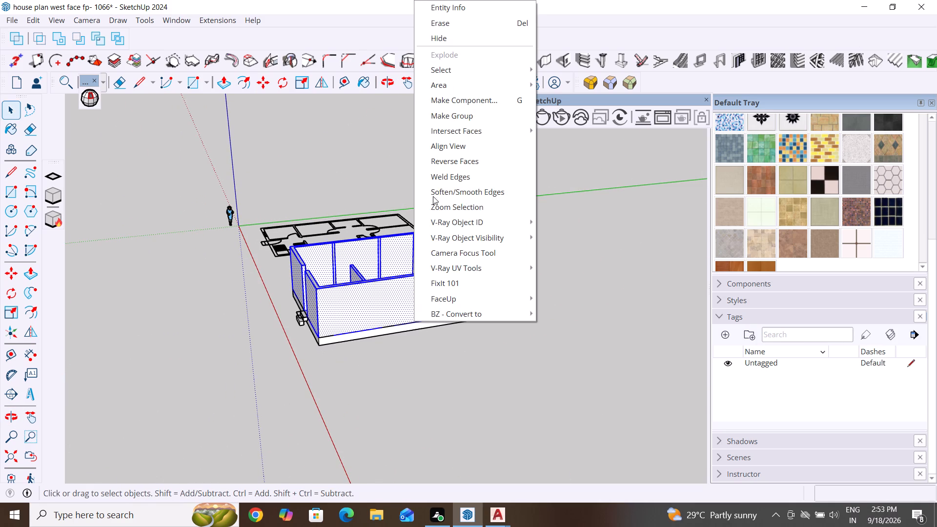
pyautogui.click(454, 120)
# Turn on the back edges display for the model and clear the selection.
pyautogui.press('k')
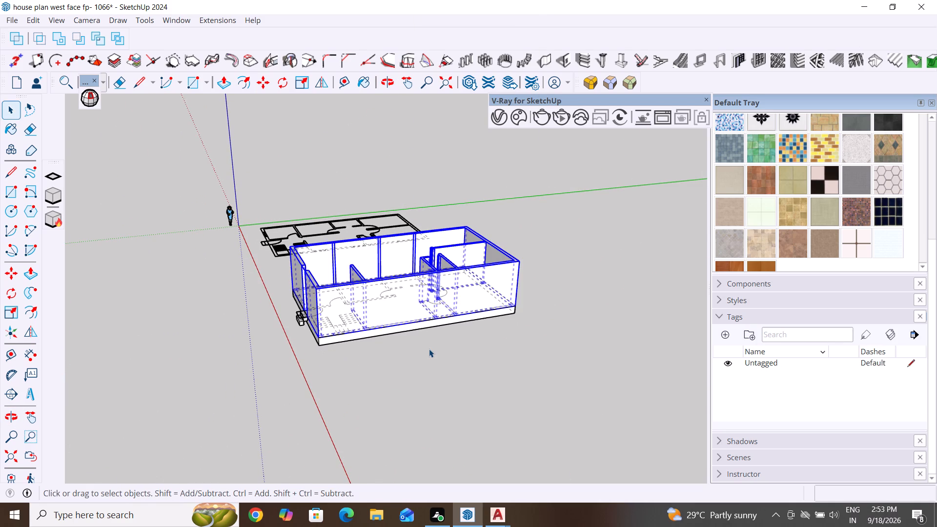
pyautogui.press('Return')
pyautogui.scroll(4, 378, 330)
pyautogui.moveTo(452, 383); pyautogui.dragTo(375, 477, button='middle')
pyautogui.click(337, 435)
pyautogui.scroll(2, 234, 405)
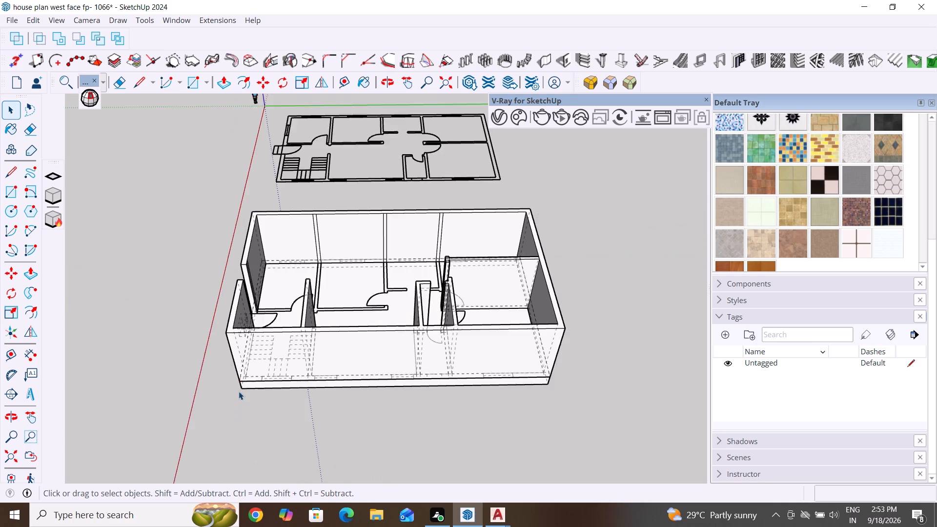
# Draw a 9" by 4' rectangle over the stair room's window outline at the base of the long outer wall.
pyautogui.scroll(8, 239, 391)
pyautogui.click(12, 195)
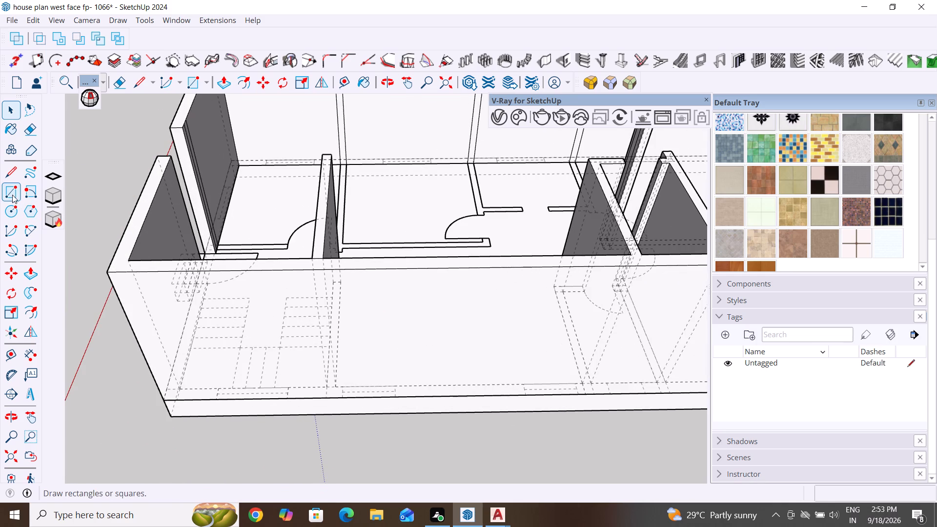
pyautogui.scroll(8, 229, 392)
pyautogui.click(207, 384)
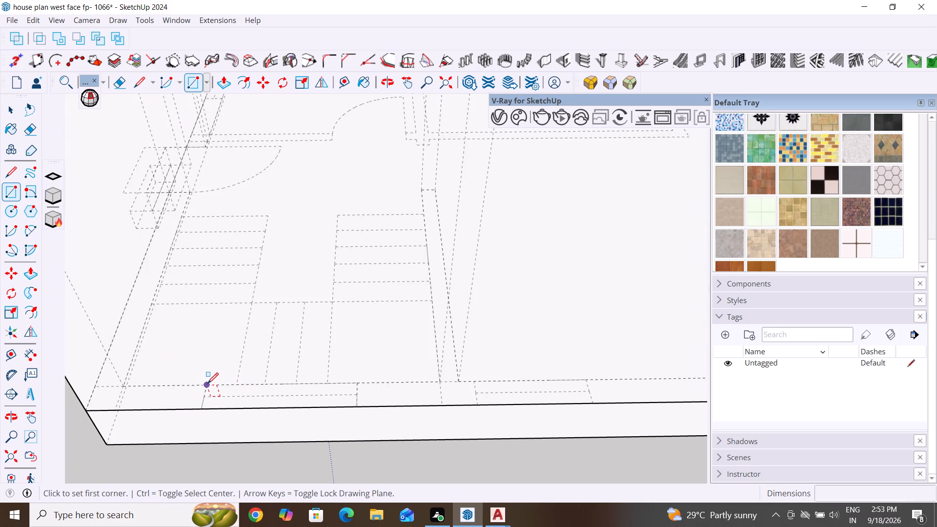
pyautogui.click(358, 407)
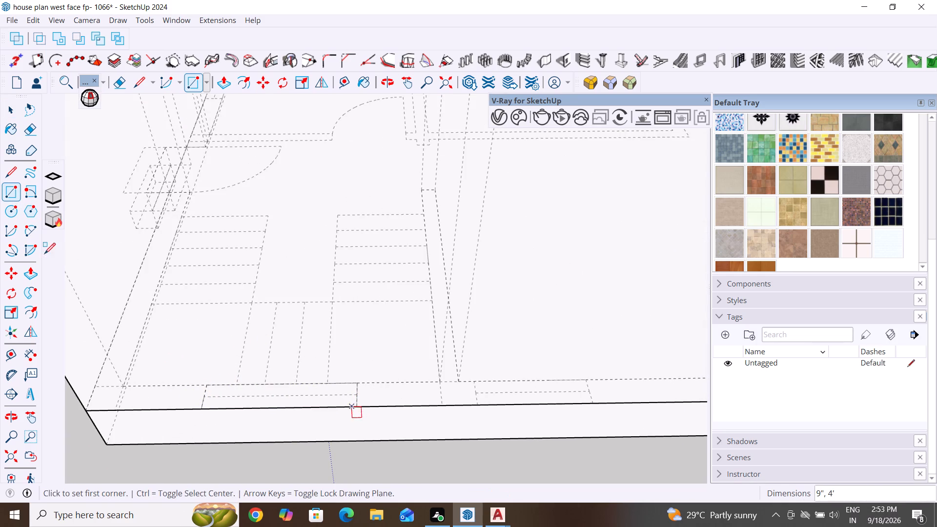
pyautogui.click(15, 113)
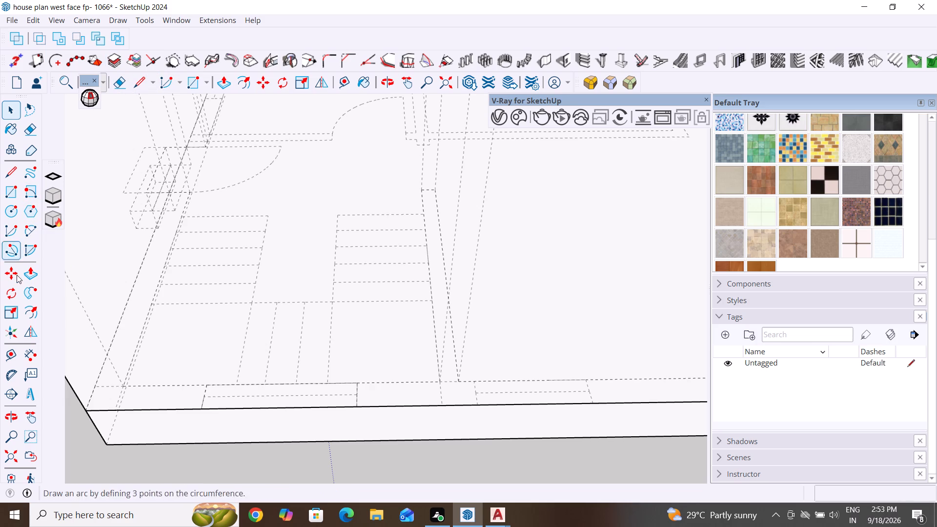
# Push/Pull the window rectangle up 3' to form a window block.
pyautogui.click(218, 86)
pyautogui.click(302, 387)
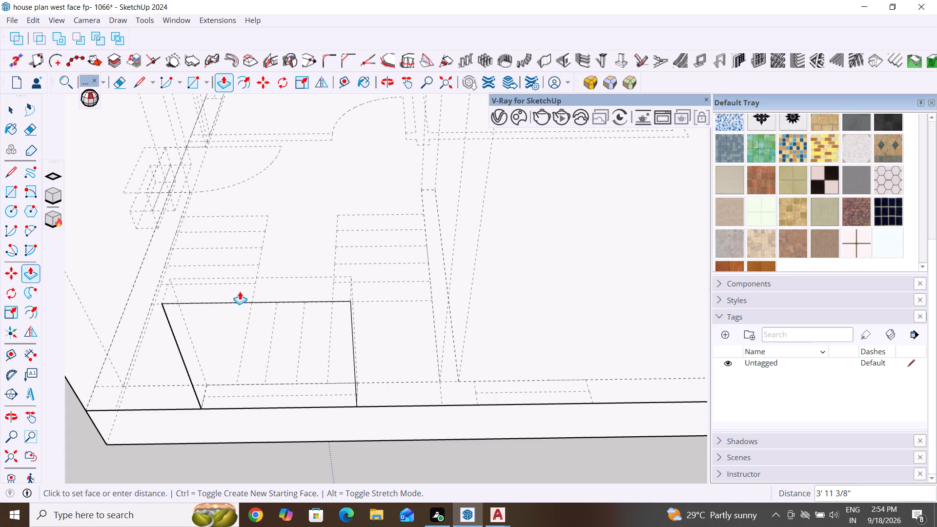
pyautogui.write("3'")
pyautogui.press('Return')
# Pull the window block's outer face out about 7" beyond the long wall's outer surface.
pyautogui.click(297, 369)
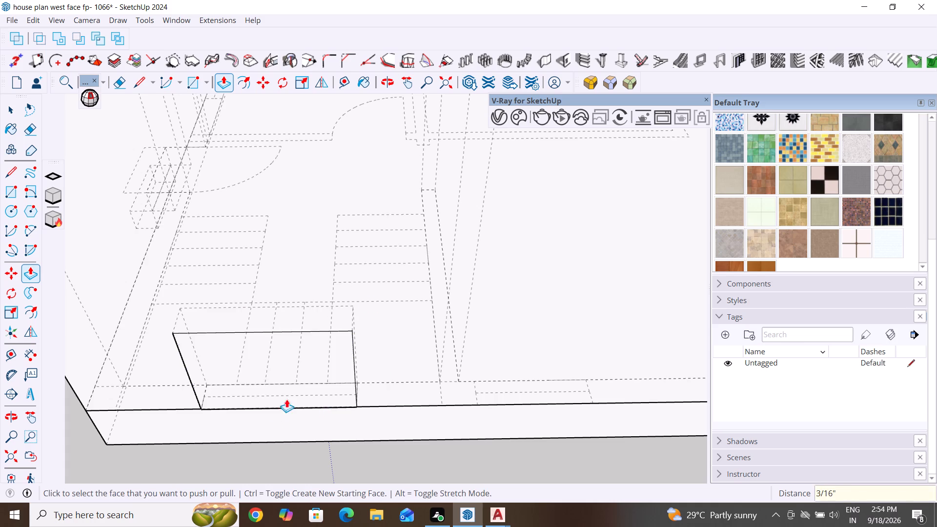
pyautogui.moveTo(280, 364); pyautogui.dragTo(263, 417)
pyautogui.moveTo(287, 363); pyautogui.dragTo(269, 404)
pyautogui.click(289, 358)
pyautogui.click(214, 365)
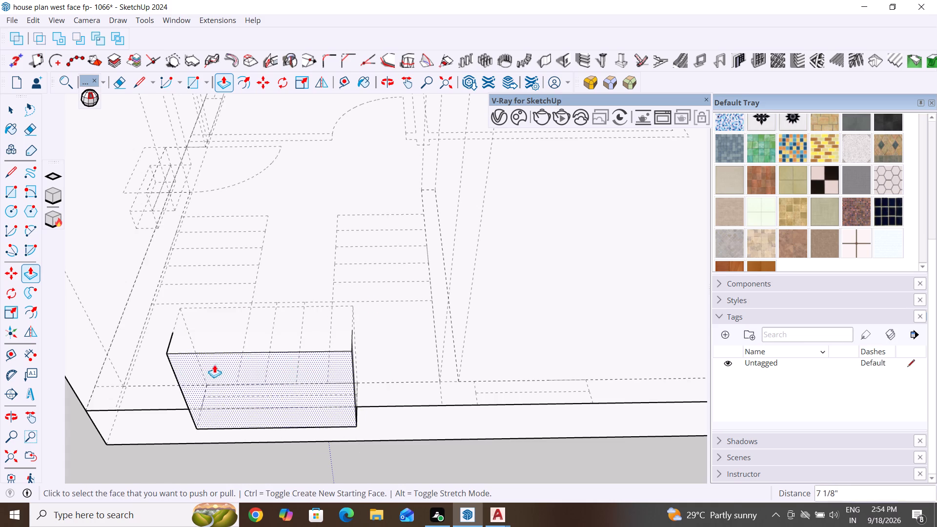
# Pull the window block's inner face about 6' 6" into the stair room so the block passes fully through the wall.
pyautogui.scroll(1, 321, 291)
pyautogui.scroll(-6, 321, 291)
pyautogui.moveTo(391, 300); pyautogui.dragTo(0, 514, button='middle')
pyautogui.moveTo(553, 421); pyautogui.dragTo(408, 372, button='middle')
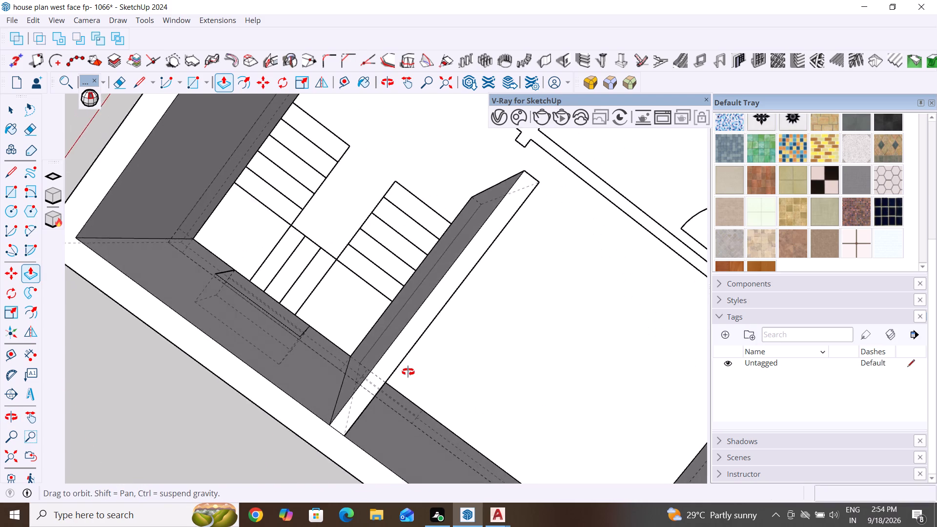
pyautogui.moveTo(408, 372); pyautogui.dragTo(149, 115, button='middle')
pyautogui.moveTo(441, 290); pyautogui.dragTo(0, 375, button='middle')
pyautogui.moveTo(545, 353); pyautogui.dragTo(329, 327, button='middle')
pyautogui.moveTo(420, 203); pyautogui.dragTo(417, 207)
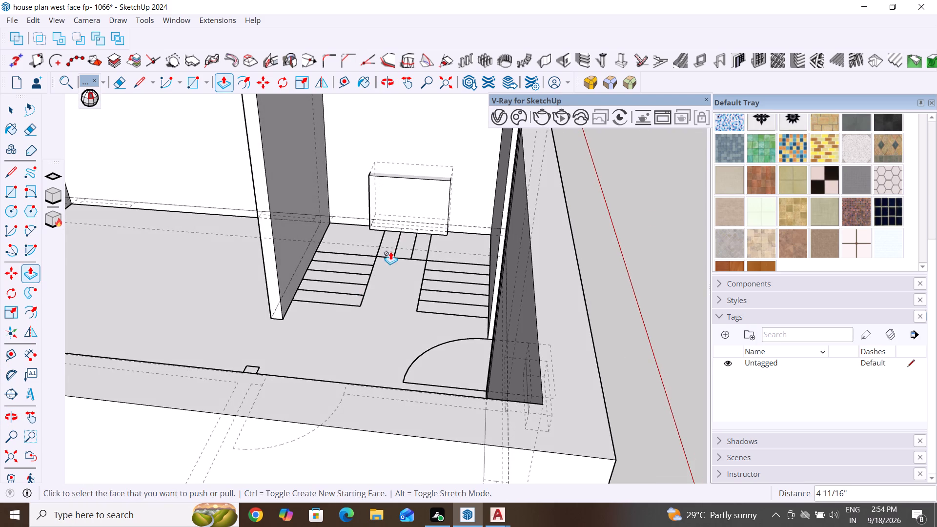
pyautogui.moveTo(417, 198); pyautogui.dragTo(387, 244)
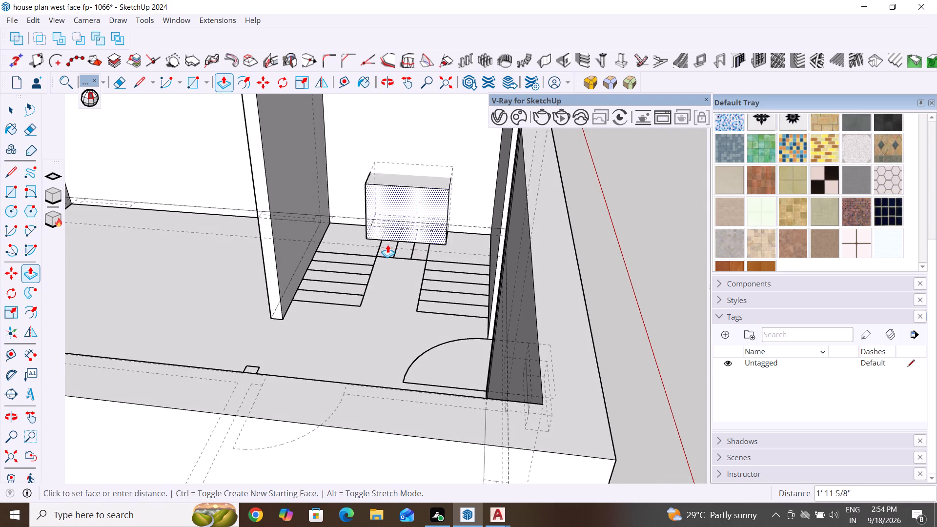
pyautogui.moveTo(387, 244); pyautogui.dragTo(383, 262)
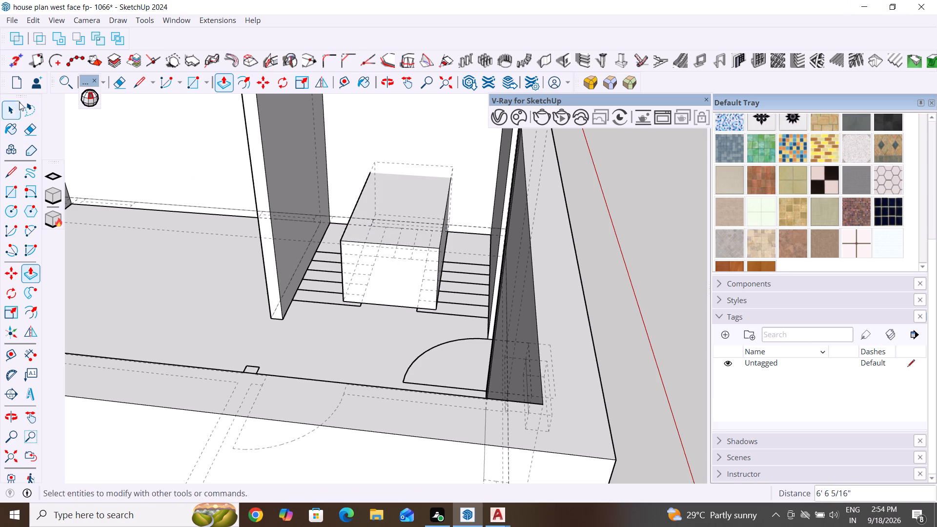
pyautogui.click(6, 109)
# Turn off the back edges display for the model.
pyautogui.scroll(-5, 185, 304)
pyautogui.moveTo(415, 379); pyautogui.dragTo(0, 322, button='middle')
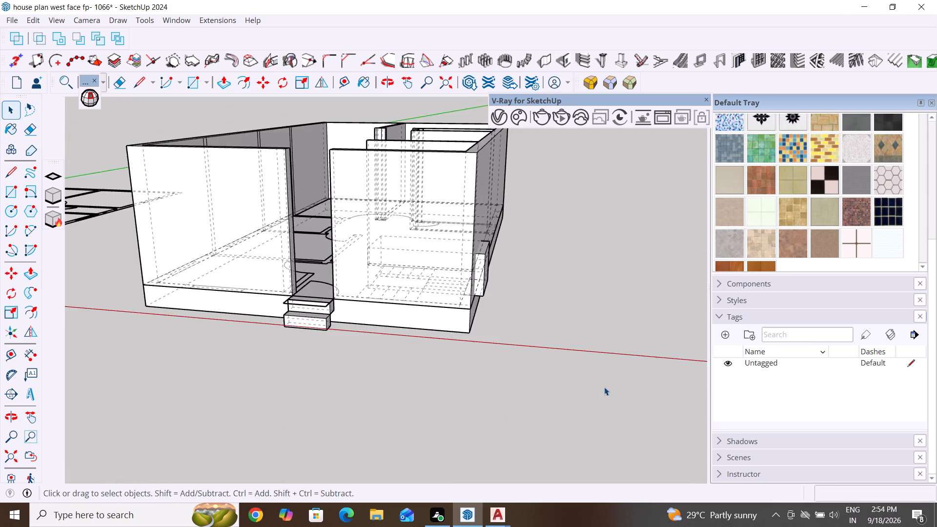
pyautogui.moveTo(599, 385); pyautogui.dragTo(285, 342, button='middle')
pyautogui.doubleClick(520, 394)
pyautogui.press('k')
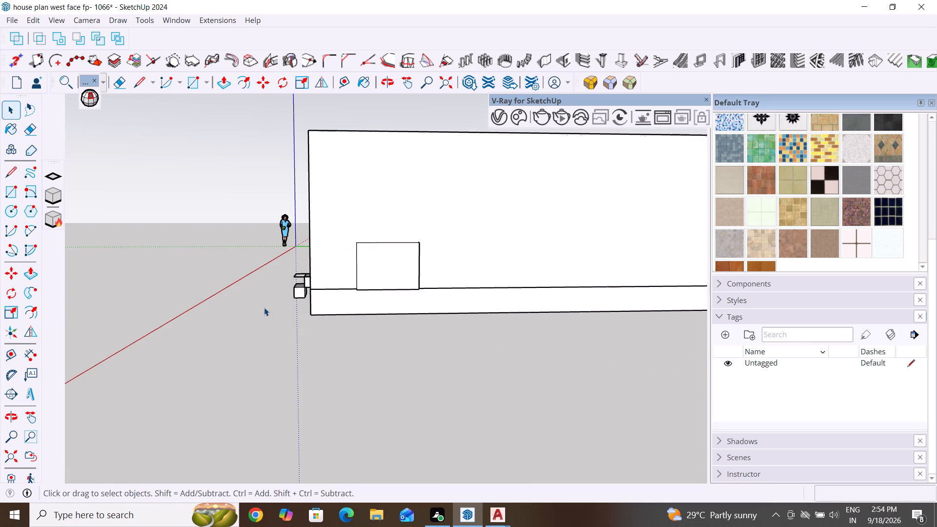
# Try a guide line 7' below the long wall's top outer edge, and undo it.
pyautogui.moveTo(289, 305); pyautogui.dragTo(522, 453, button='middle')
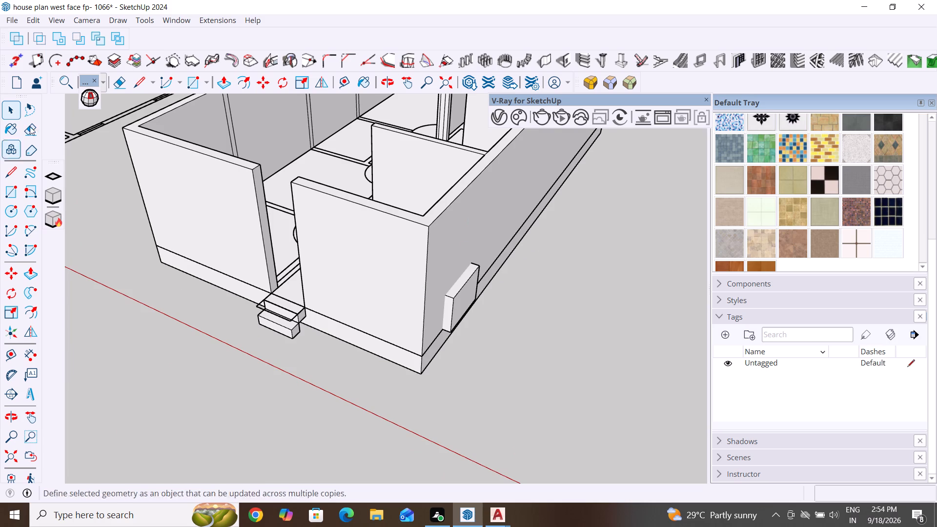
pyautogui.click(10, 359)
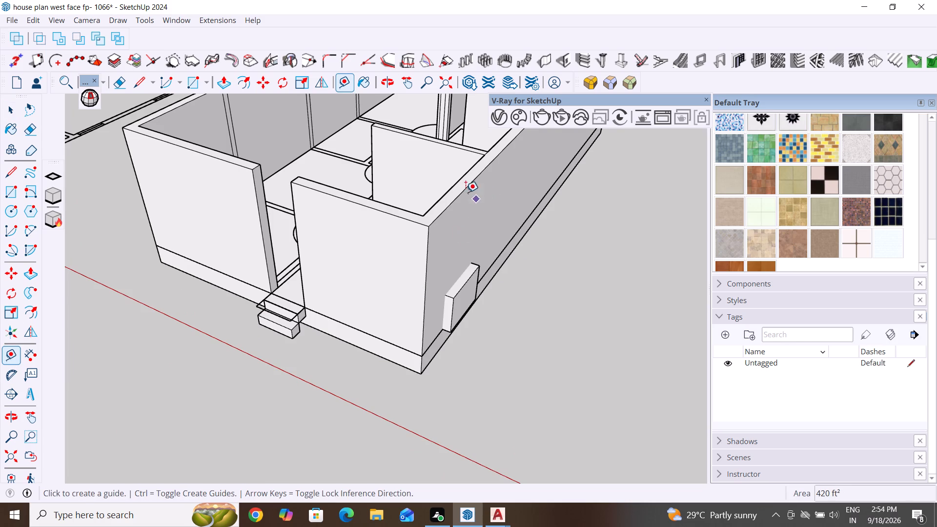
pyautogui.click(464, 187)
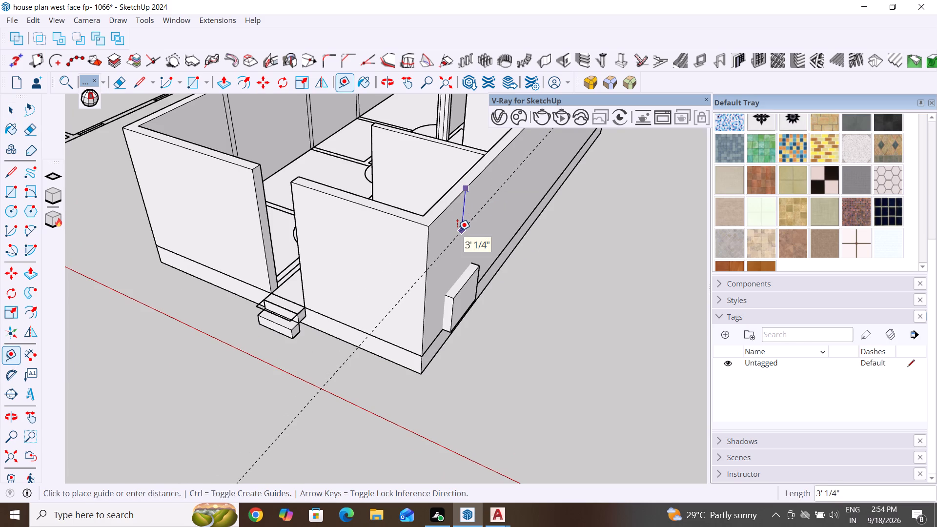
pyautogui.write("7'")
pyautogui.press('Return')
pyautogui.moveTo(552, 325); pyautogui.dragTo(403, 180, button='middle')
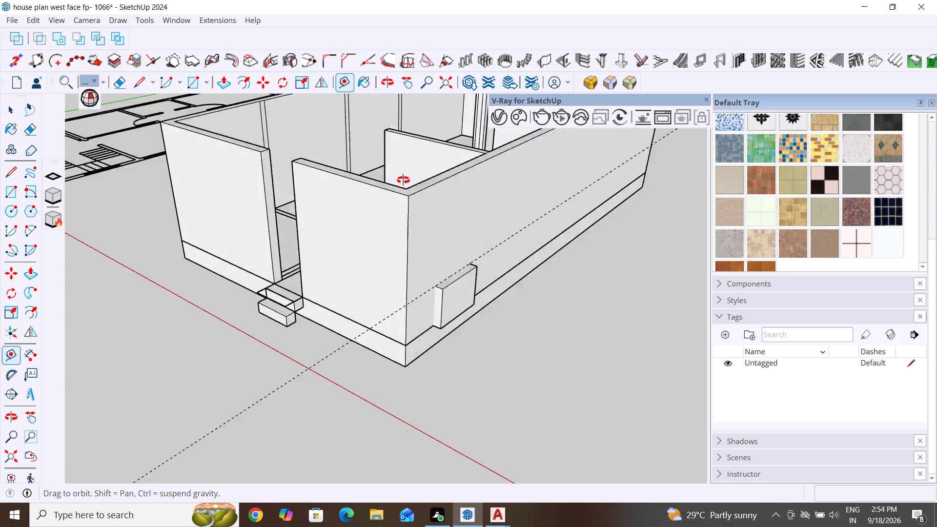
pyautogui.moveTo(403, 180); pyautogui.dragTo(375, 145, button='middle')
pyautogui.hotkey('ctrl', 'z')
# Place a horizontal guide line 7' above the base slab on the long wall's outer face.
pyautogui.keyDown('ctrl'); pyautogui.moveTo(390, 243); pyautogui.dragTo(386, 254); pyautogui.keyUp('ctrl')
pyautogui.keyDown('ctrl'); pyautogui.click(381, 271); pyautogui.keyUp('ctrl')
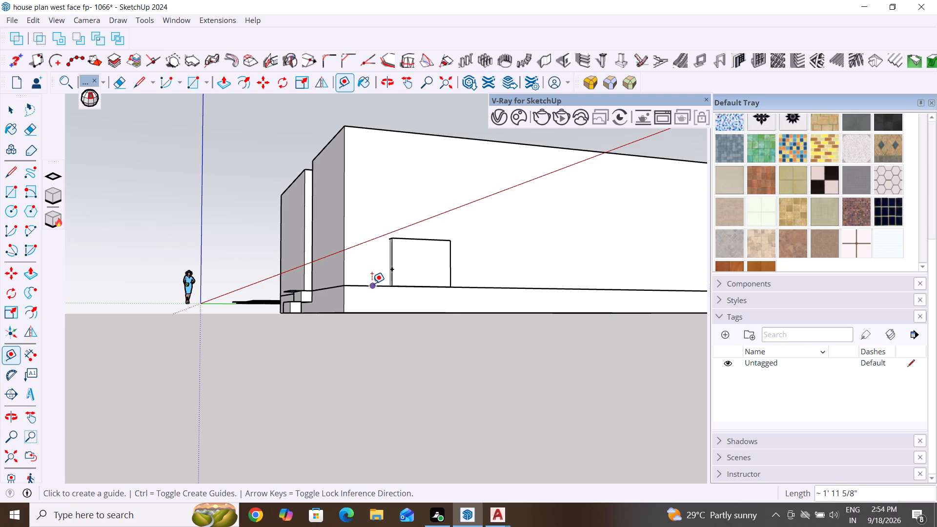
pyautogui.moveTo(373, 289); pyautogui.dragTo(383, 345, button='middle')
pyautogui.click(373, 319)
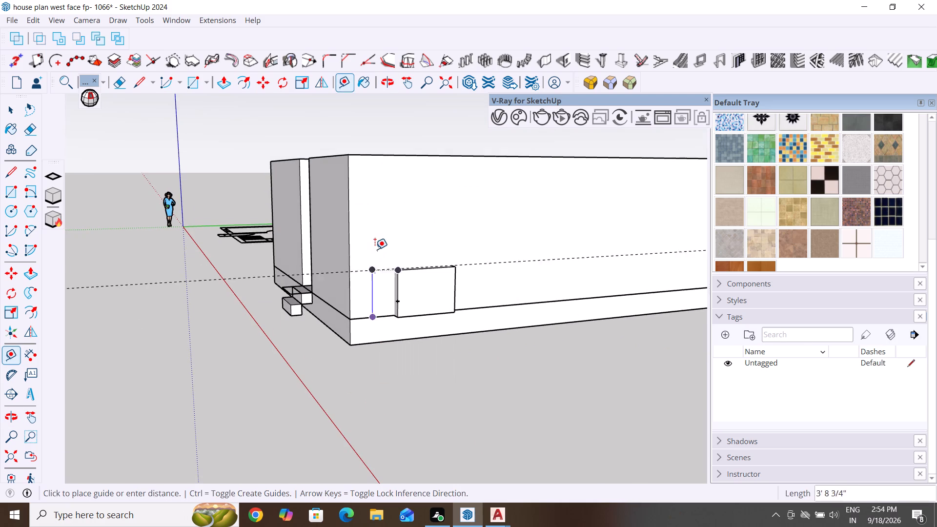
pyautogui.write("7'")
pyautogui.press('Return')
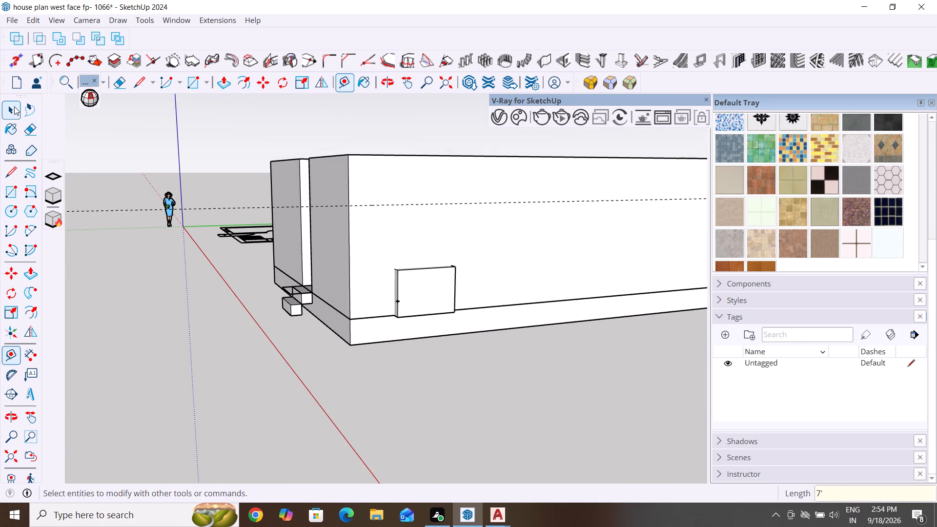
pyautogui.click(14, 106)
# Select all the connected geometry of the window block and make it a group.
pyautogui.moveTo(236, 394); pyautogui.dragTo(296, 463, button='middle')
pyautogui.press('Escape')
pyautogui.press('Escape')
pyautogui.tripleClick(443, 325)
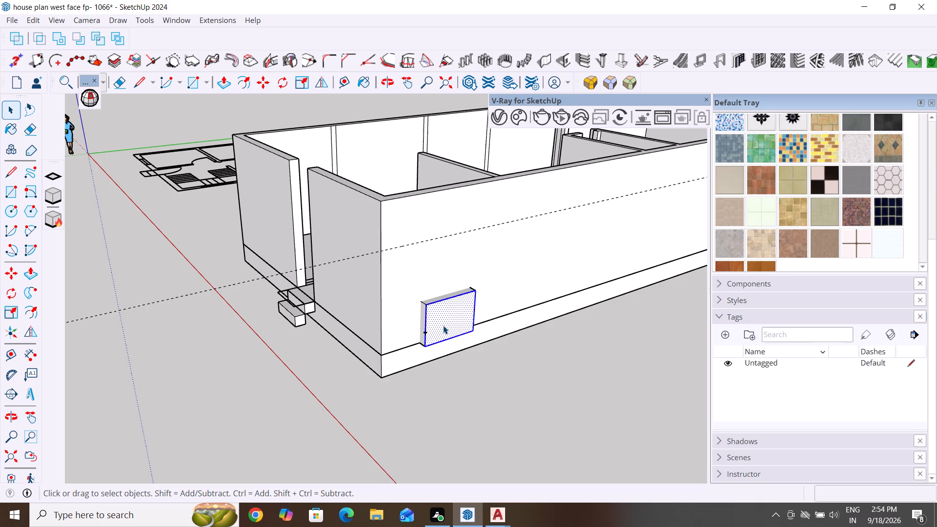
pyautogui.rightClick(454, 301)
pyautogui.click(512, 116)
# Move the window block group straight up 4' so its top edge meets the 7' guide line.
pyautogui.press('m')
pyautogui.moveTo(416, 368); pyautogui.dragTo(521, 328, button='middle')
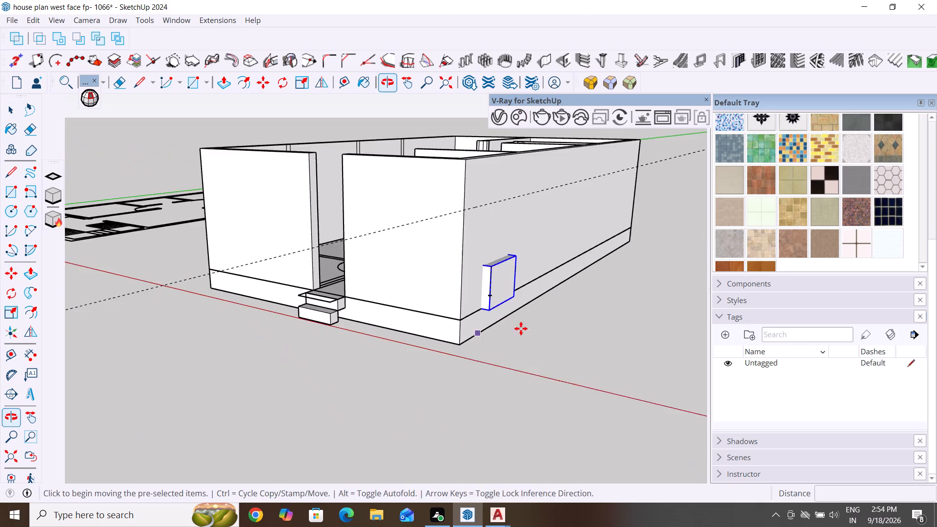
pyautogui.scroll(4, 477, 293)
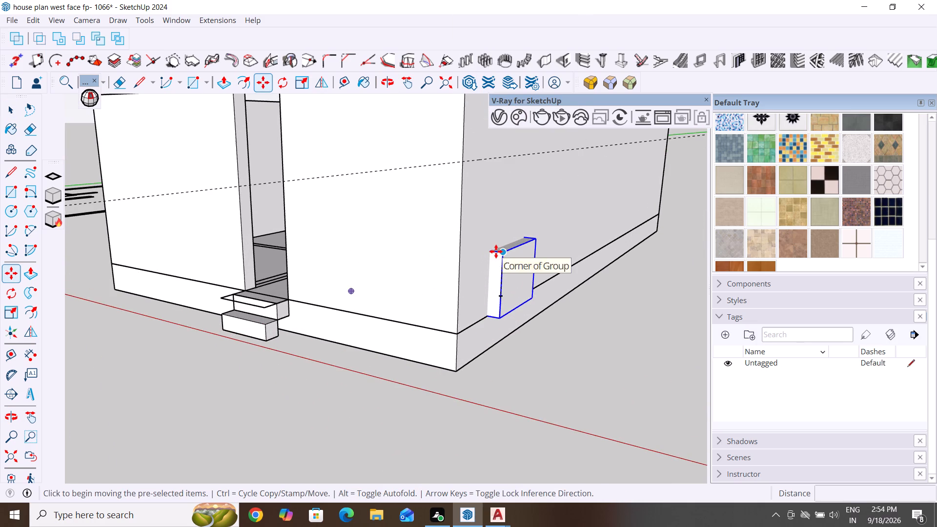
pyautogui.scroll(6, 483, 250)
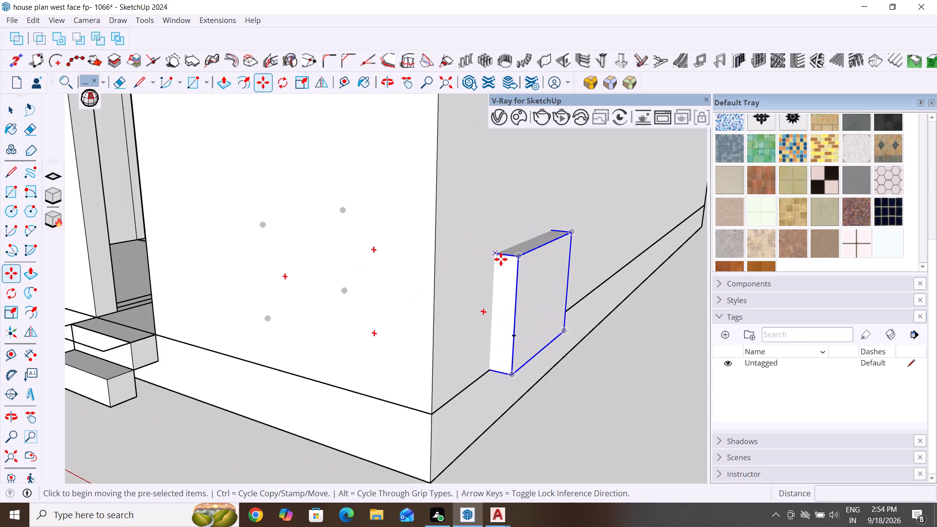
pyautogui.click(495, 257)
pyautogui.scroll(-4, 495, 257)
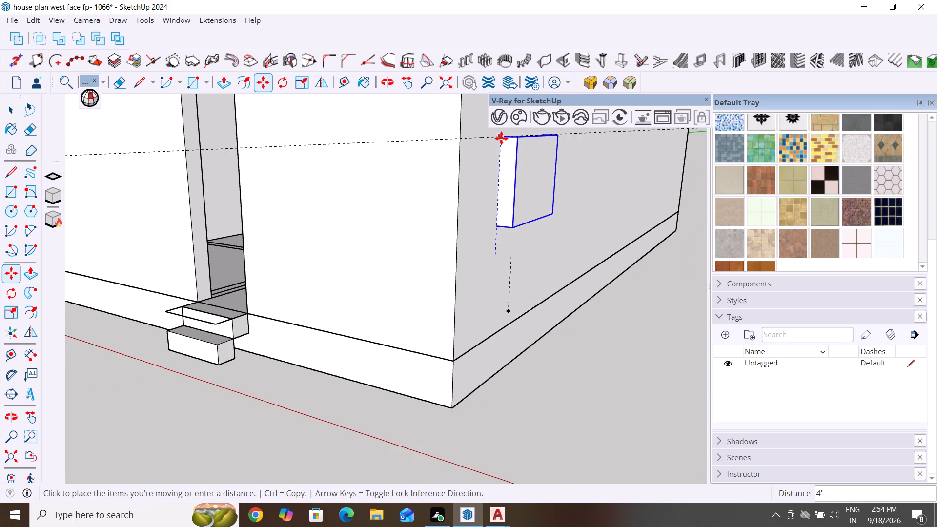
pyautogui.click(501, 138)
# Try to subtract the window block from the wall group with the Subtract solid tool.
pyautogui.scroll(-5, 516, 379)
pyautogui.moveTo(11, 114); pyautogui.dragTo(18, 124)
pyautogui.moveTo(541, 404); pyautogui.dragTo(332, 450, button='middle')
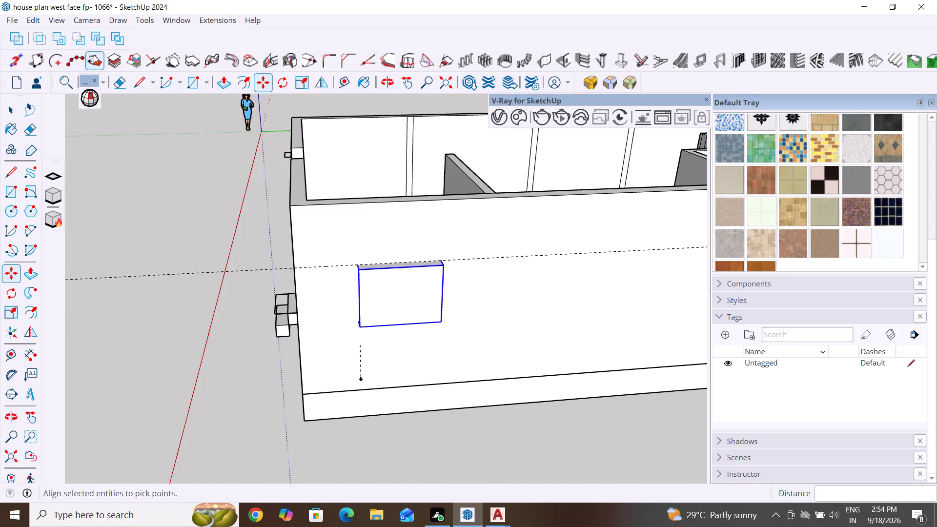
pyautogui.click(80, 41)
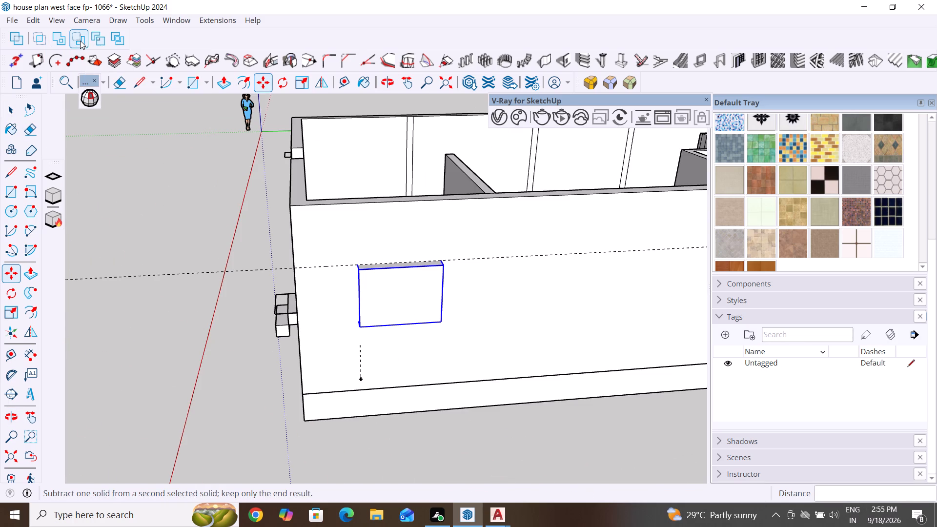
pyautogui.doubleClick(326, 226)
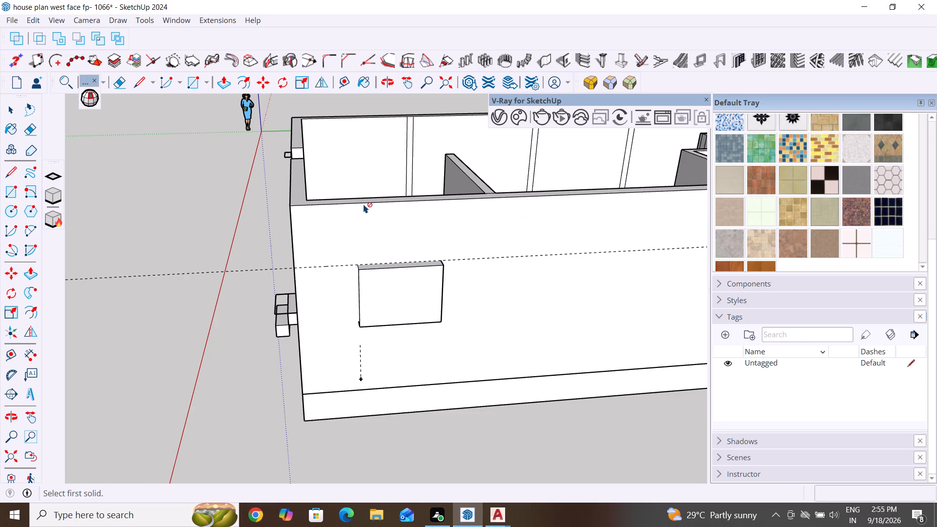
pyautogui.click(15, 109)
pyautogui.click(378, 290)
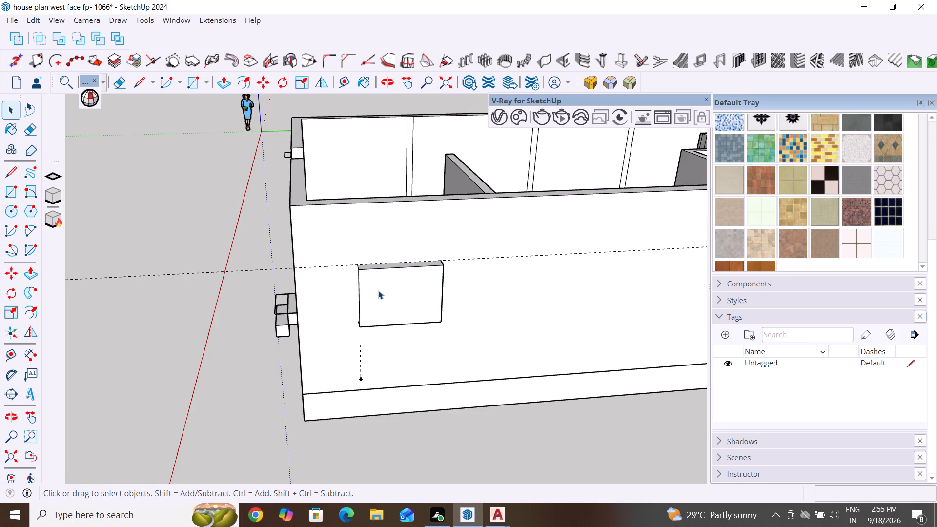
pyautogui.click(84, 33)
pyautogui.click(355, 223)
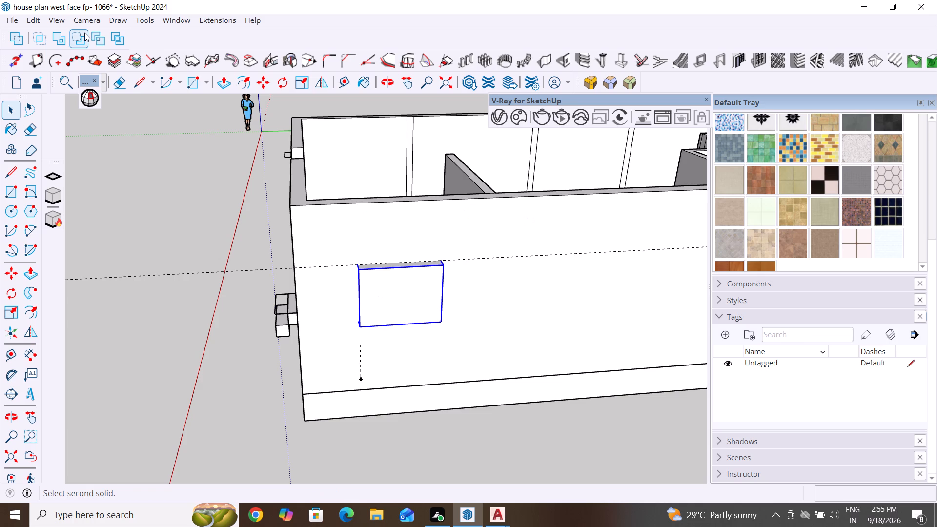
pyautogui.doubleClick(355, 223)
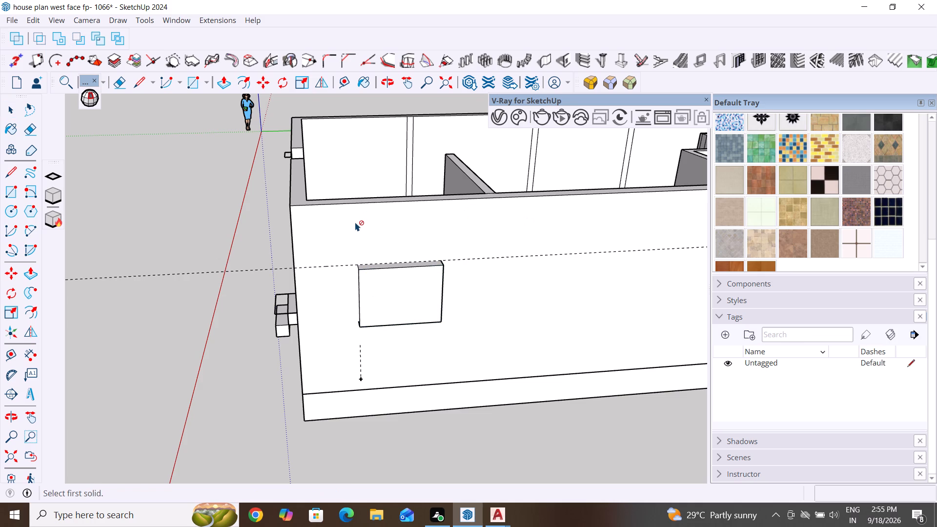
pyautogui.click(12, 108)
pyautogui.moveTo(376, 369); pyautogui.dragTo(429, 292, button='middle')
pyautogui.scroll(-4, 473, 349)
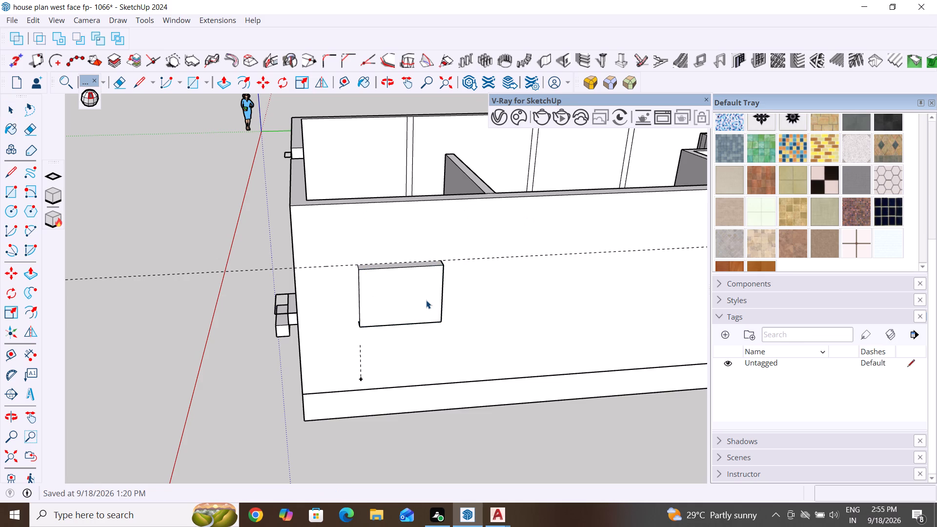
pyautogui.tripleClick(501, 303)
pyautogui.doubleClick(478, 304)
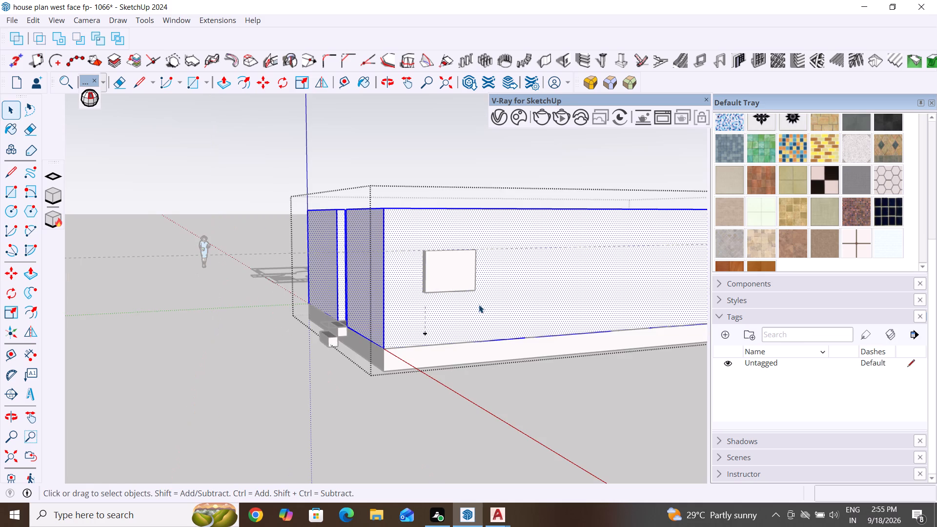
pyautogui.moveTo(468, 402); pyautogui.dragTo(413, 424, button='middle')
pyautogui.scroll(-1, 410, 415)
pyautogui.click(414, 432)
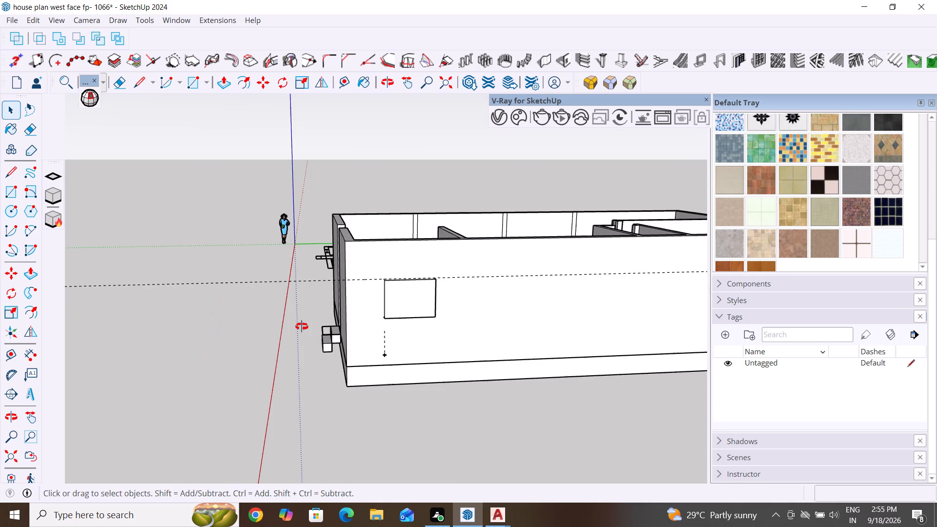
# Delete the horizontal guide line running along the long wall's outer face at the window block's top edge.
pyautogui.scroll(-5, 424, 306)
pyautogui.moveTo(407, 371); pyautogui.dragTo(424, 418, button='middle')
pyautogui.moveTo(289, 279); pyautogui.dragTo(241, 391)
pyautogui.press('Delete')
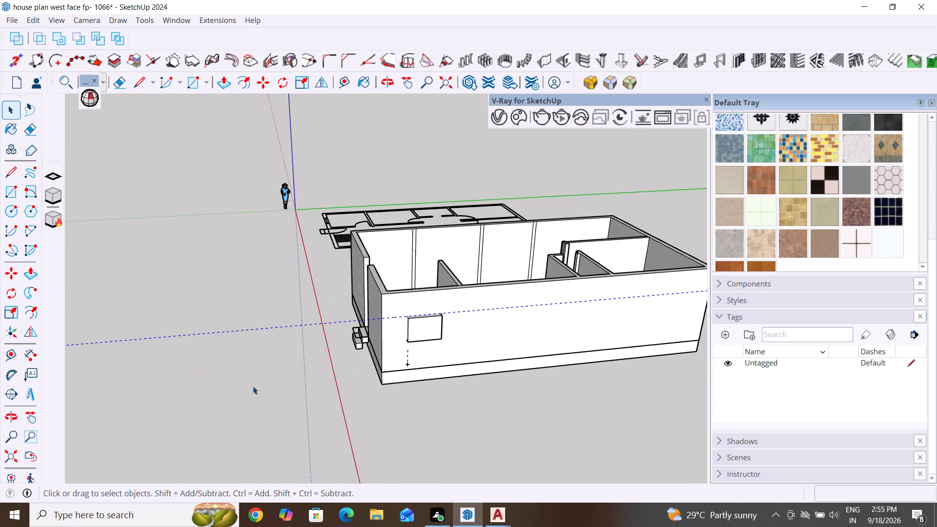
# Check the wall group with Solid Inspector² and fix its internal faces error.
pyautogui.click(489, 318)
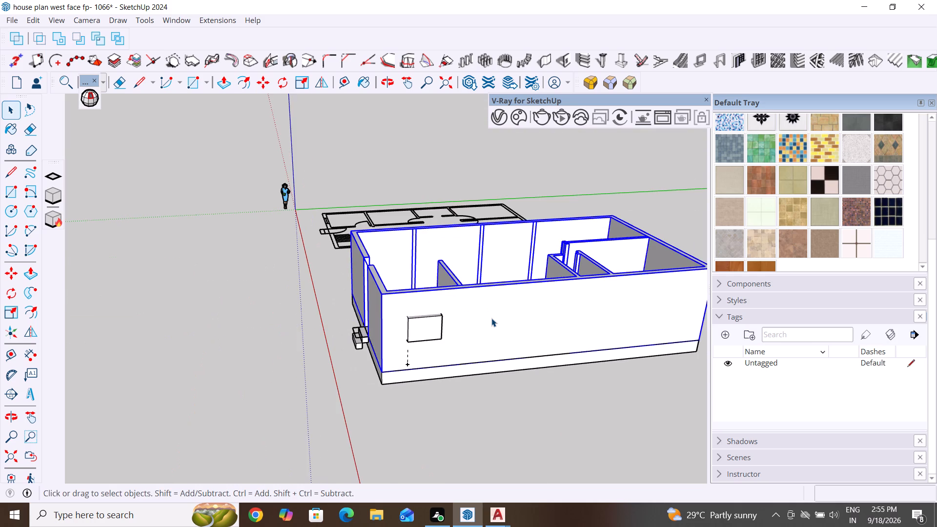
pyautogui.moveTo(337, 363); pyautogui.dragTo(398, 393, button='middle')
pyautogui.moveTo(398, 393); pyautogui.dragTo(507, 397, button='middle')
pyautogui.click(94, 99)
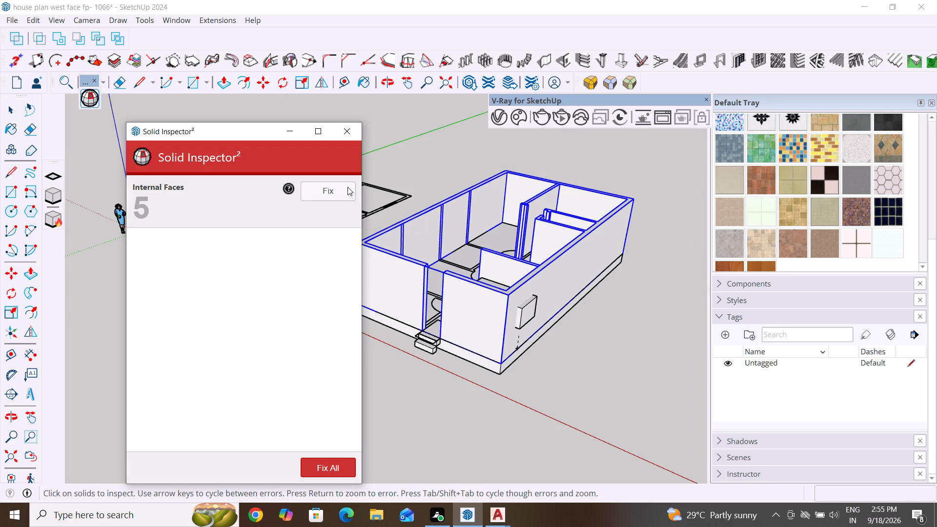
pyautogui.click(334, 187)
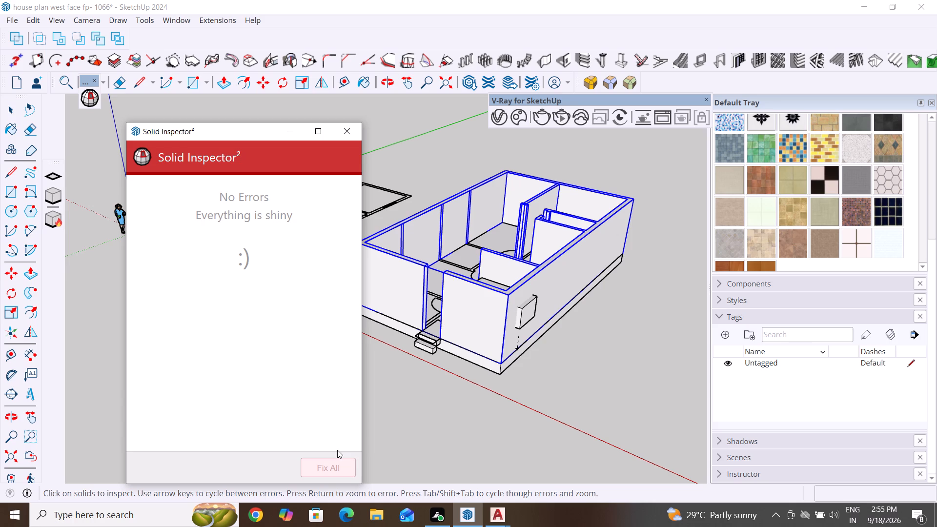
pyautogui.click(350, 134)
# Subtract the window block group from the wall group to cut the window opening in the long wall.
pyautogui.moveTo(569, 337); pyautogui.dragTo(359, 295, button='middle')
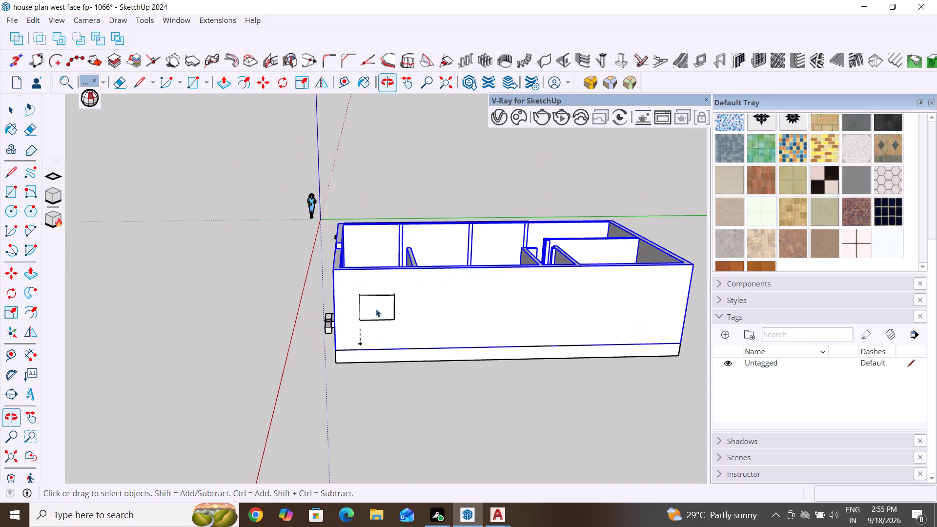
pyautogui.click(398, 408)
pyautogui.click(418, 312)
pyautogui.click(385, 311)
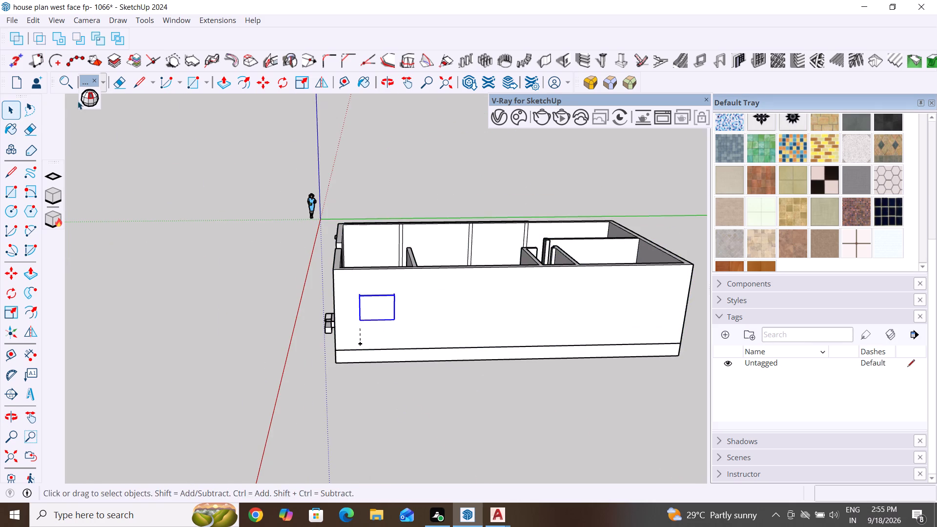
pyautogui.click(82, 38)
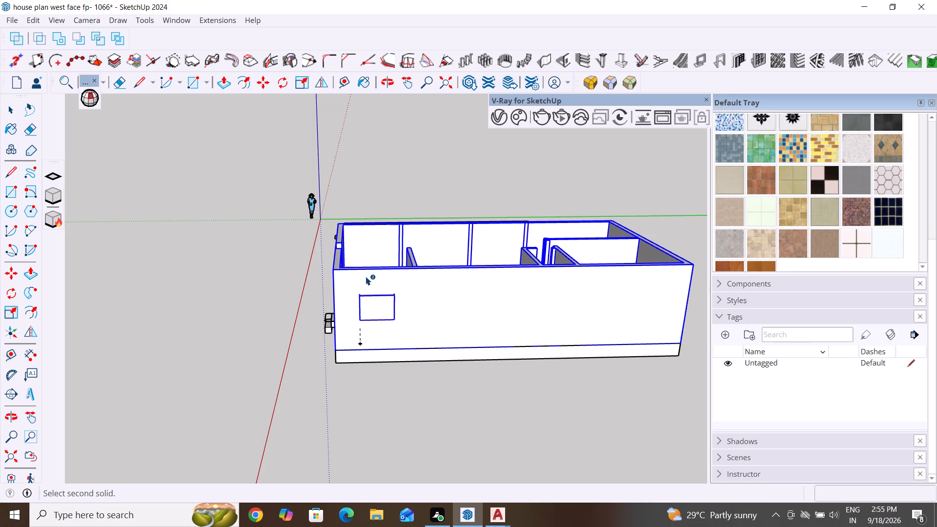
pyautogui.click(366, 277)
pyautogui.scroll(-5, 332, 431)
pyautogui.moveTo(330, 432); pyautogui.dragTo(365, 447, button='middle')
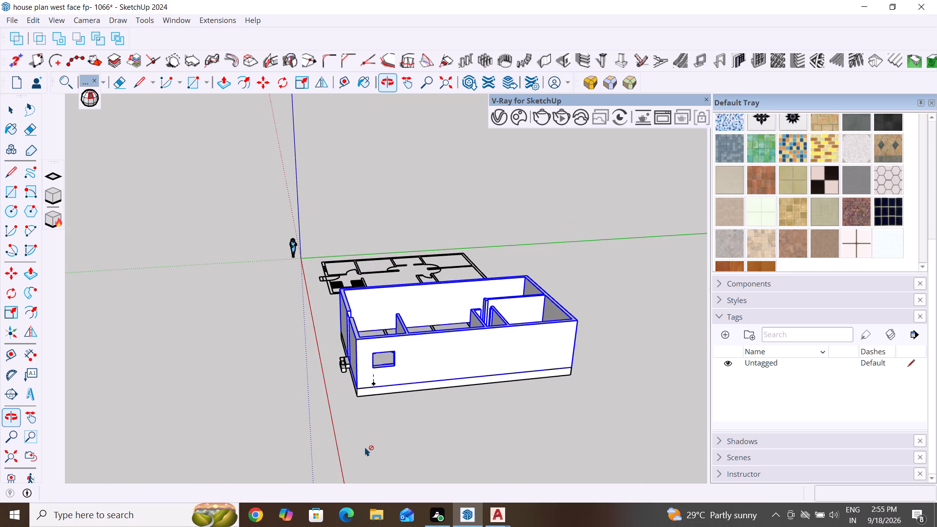
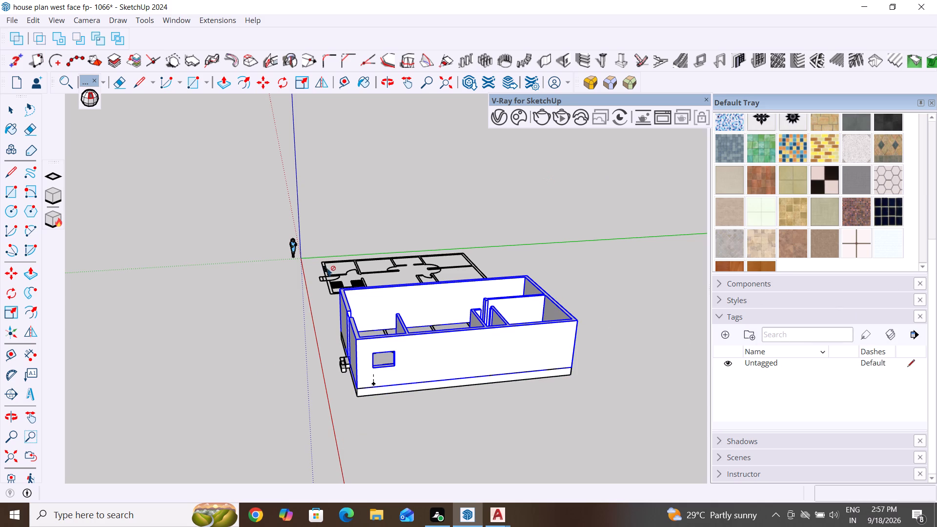
# Leave the active command and clear the selection of the house walls.
pyautogui.scroll(-3, 445, 412)
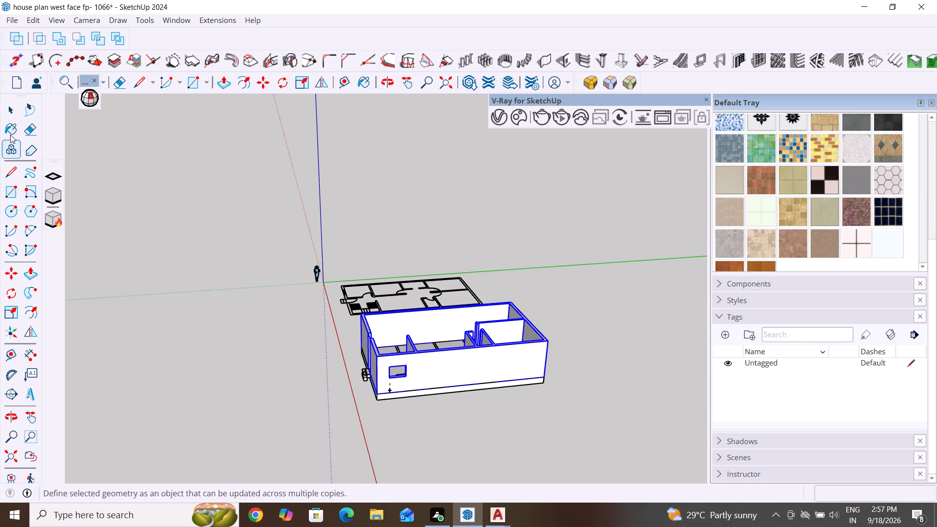
pyautogui.press('Escape')
pyautogui.click(12, 107)
pyautogui.doubleClick(161, 343)
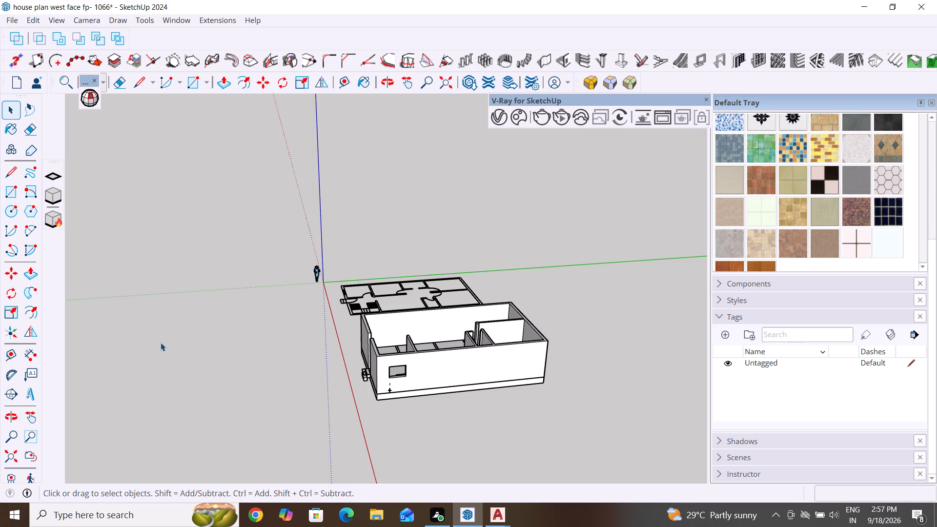
# Undo the recent house edits, back past the raised block over the stairs and the guide line along the long outer wall.
pyautogui.scroll(-7, 161, 343)
pyautogui.scroll(5, 325, 400)
pyautogui.moveTo(327, 385); pyautogui.dragTo(361, 355, button='middle')
pyautogui.scroll(5, 283, 332)
pyautogui.click(400, 334)
pyautogui.moveTo(409, 384); pyautogui.dragTo(387, 413, button='middle')
pyautogui.scroll(5, 304, 374)
pyautogui.moveTo(360, 372); pyautogui.dragTo(245, 526, button='middle')
pyautogui.hotkey('ctrl', 'z')
pyautogui.hotkey('ctrl', 'z')
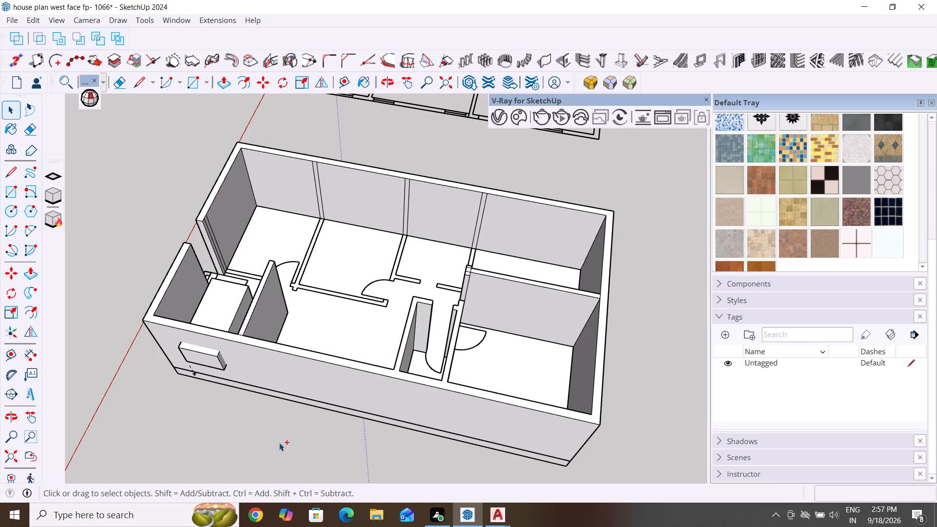
pyautogui.hotkey('ctrl', 'z')
pyautogui.hotkey('ctrl', 'z')
pyautogui.hotkey('ctrl', 'z')
pyautogui.hotkey('ctrl', 'z')
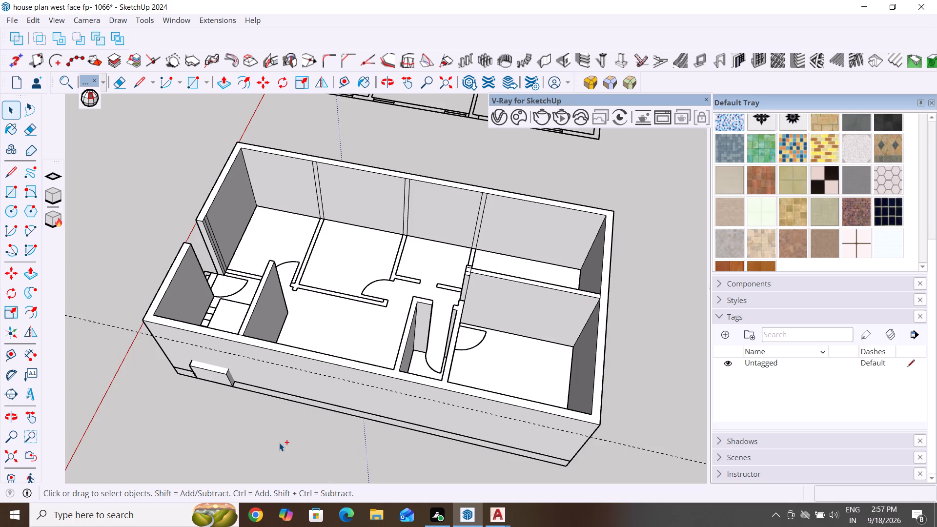
pyautogui.hotkey('ctrl', 'z')
pyautogui.hotkey('ctrl', 'z')
pyautogui.hotkey('ctrl', 'z')
pyautogui.keyDown('ctrl'); pyautogui.click(279, 443); pyautogui.keyUp('ctrl')
pyautogui.hotkey('ctrl', 'z')
pyautogui.hotkey('ctrl', 'z')
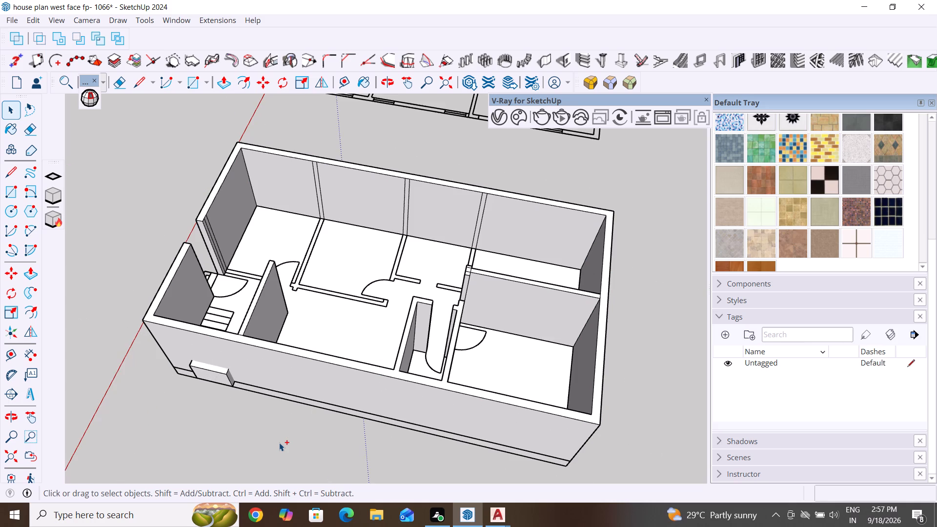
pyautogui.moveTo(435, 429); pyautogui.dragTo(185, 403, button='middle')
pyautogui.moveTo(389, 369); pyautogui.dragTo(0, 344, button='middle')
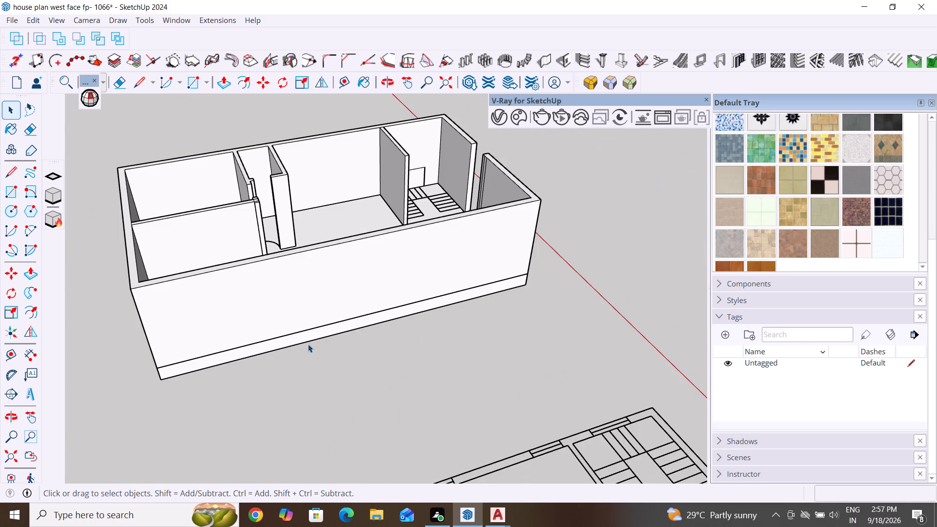
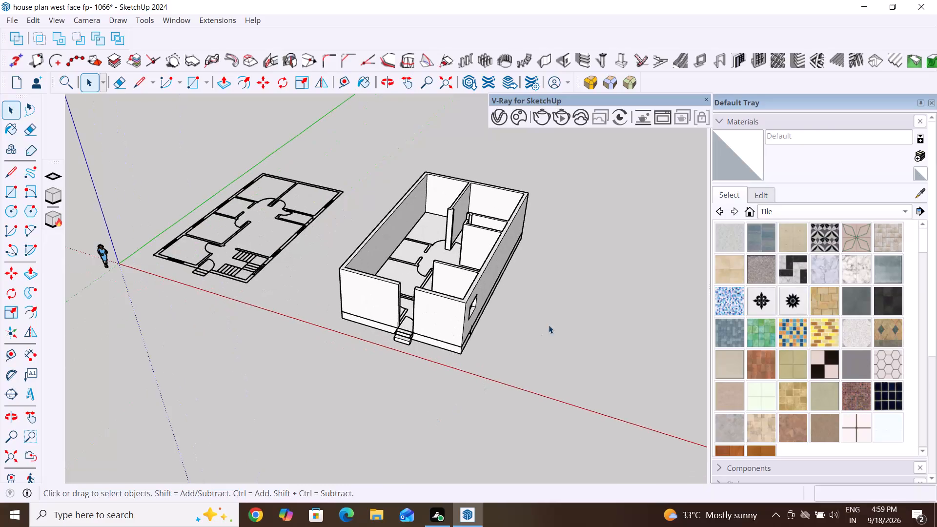
# Examine the house's walls, partitions, stairs and window opening from several sides, with hidden back edges temporarily shown.
pyautogui.moveTo(555, 317); pyautogui.dragTo(475, 257, button='middle')
pyautogui.scroll(1, 498, 301)
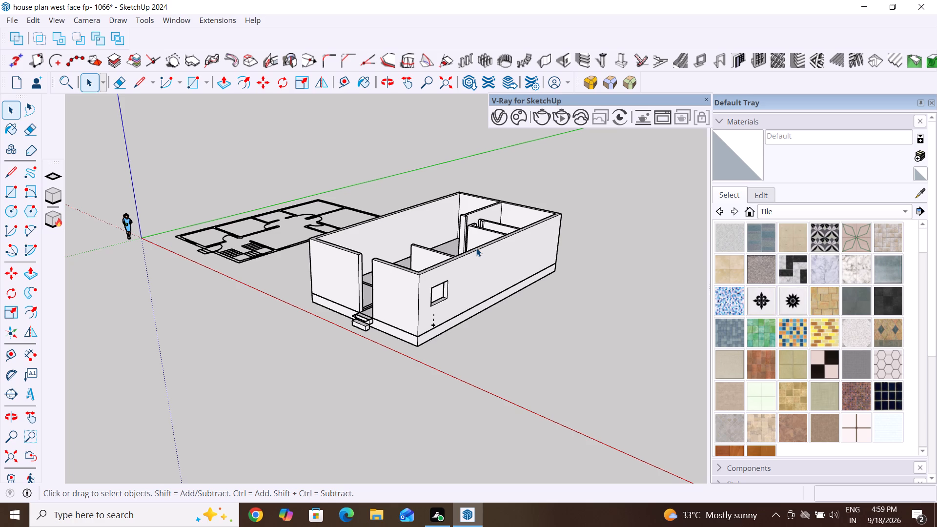
pyautogui.moveTo(496, 277); pyautogui.dragTo(434, 330, button='middle')
pyautogui.press('k')
pyautogui.scroll(4, 459, 342)
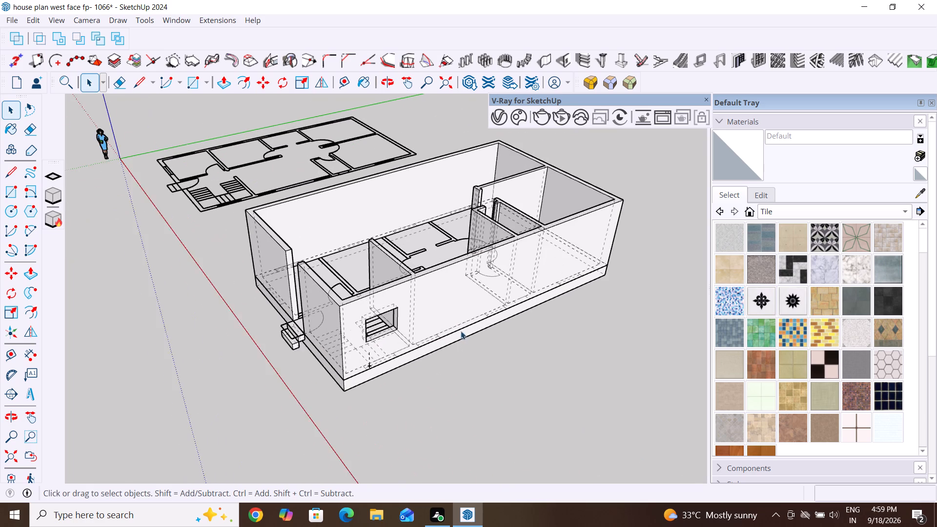
pyautogui.moveTo(453, 344); pyautogui.dragTo(545, 341, button='middle')
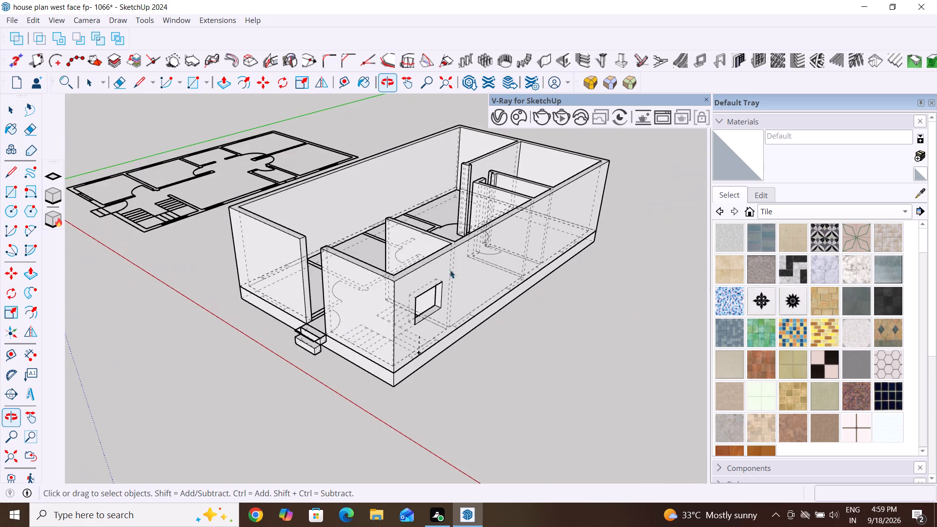
pyautogui.moveTo(430, 266); pyautogui.dragTo(591, 367, button='middle')
pyautogui.scroll(1, 420, 283)
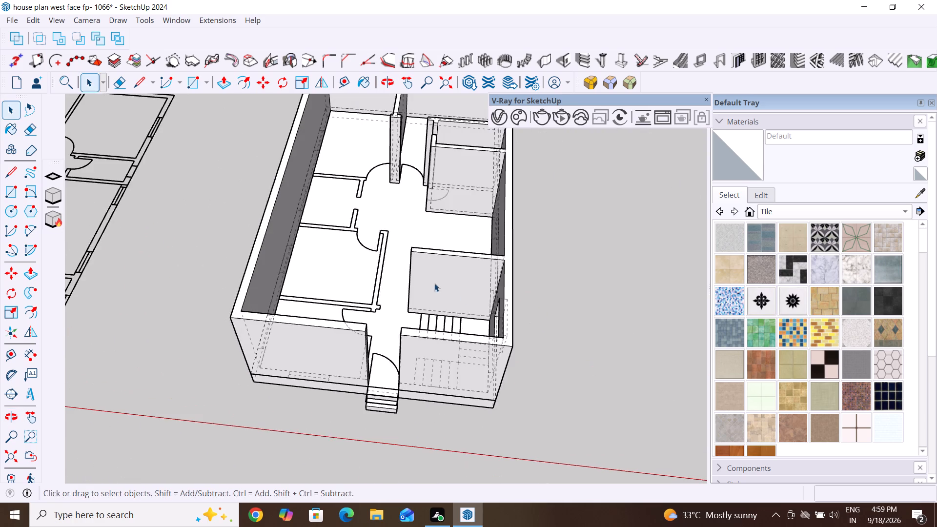
pyautogui.moveTo(433, 283); pyautogui.dragTo(618, 265, button='middle')
pyautogui.scroll(4, 397, 251)
pyautogui.moveTo(415, 197); pyautogui.dragTo(523, 160, button='middle')
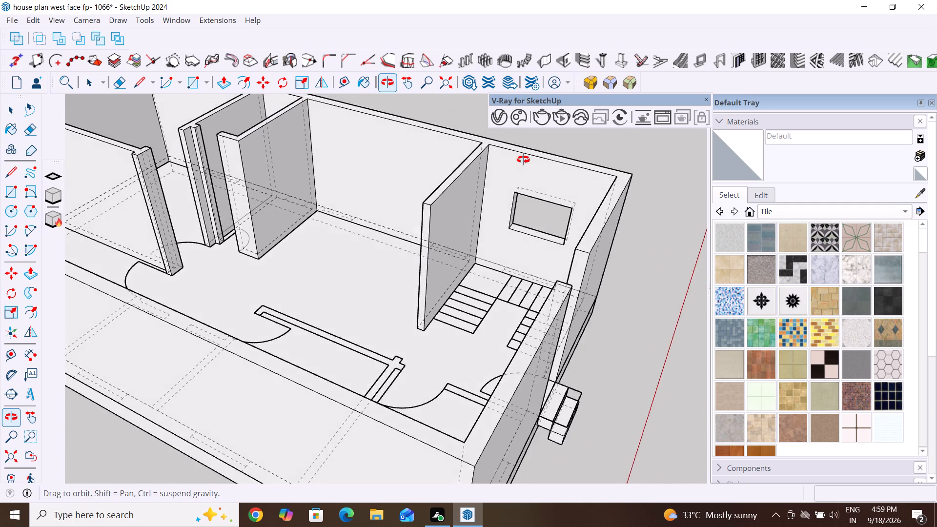
pyautogui.moveTo(523, 160); pyautogui.dragTo(425, 254, button='middle')
pyautogui.scroll(-3, 406, 213)
pyautogui.moveTo(406, 213); pyautogui.dragTo(213, 270, button='middle')
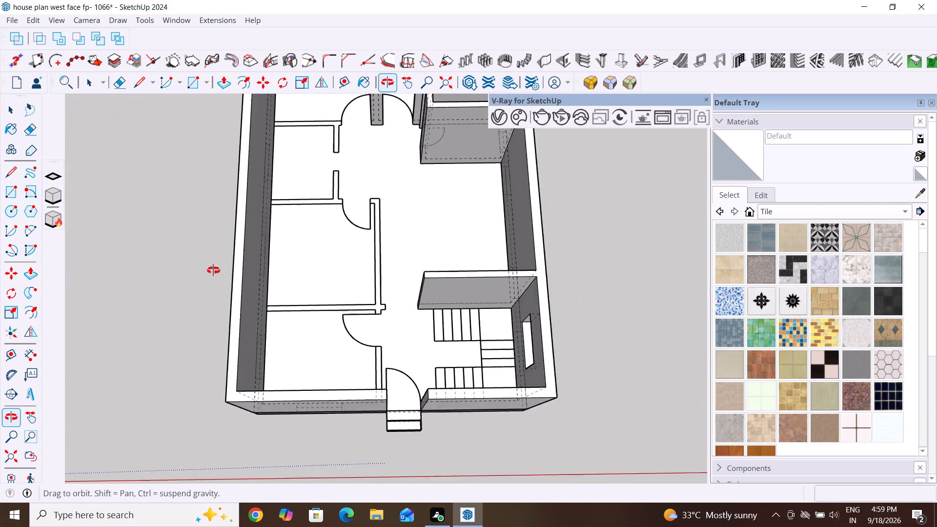
pyautogui.moveTo(213, 270); pyautogui.dragTo(88, 246, button='middle')
pyautogui.moveTo(308, 259); pyautogui.dragTo(137, 217, button='middle')
pyautogui.scroll(-1, 174, 266)
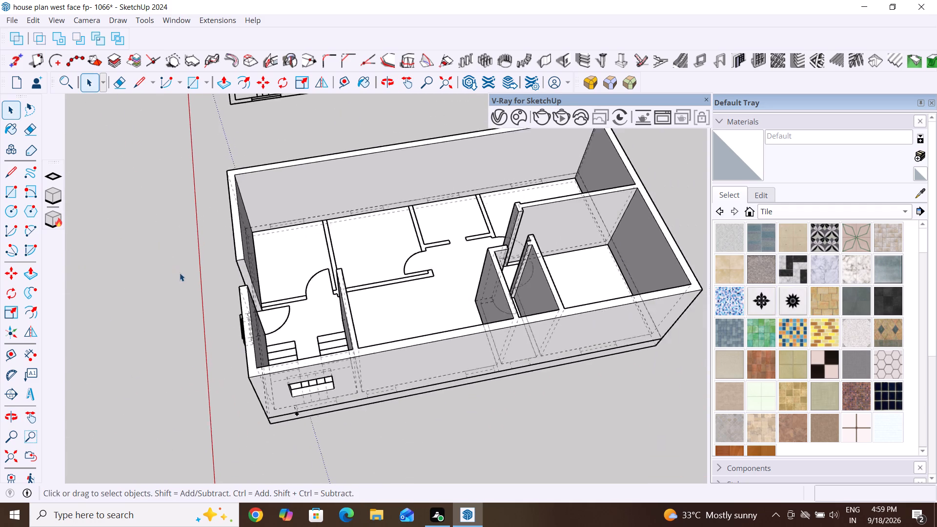
pyautogui.scroll(-3, 180, 273)
pyautogui.moveTo(326, 364); pyautogui.dragTo(305, 211, button='middle')
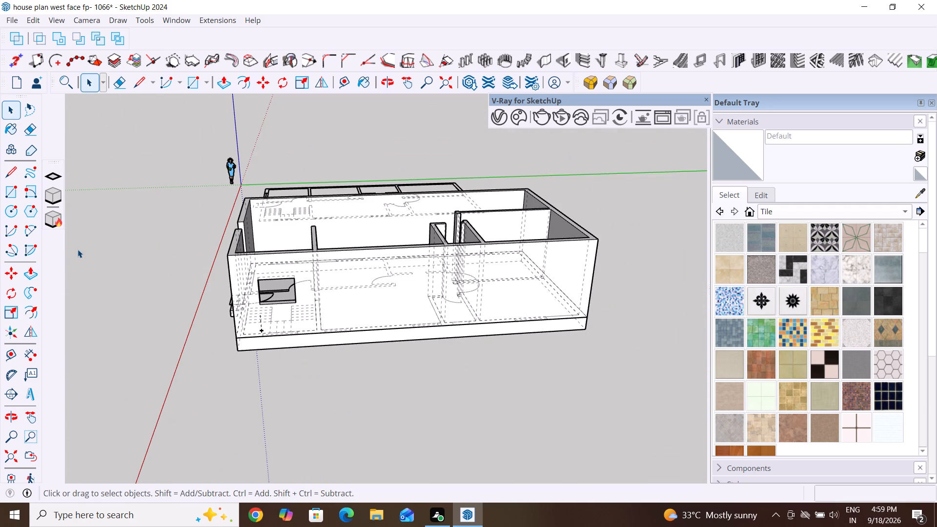
pyautogui.press('k')
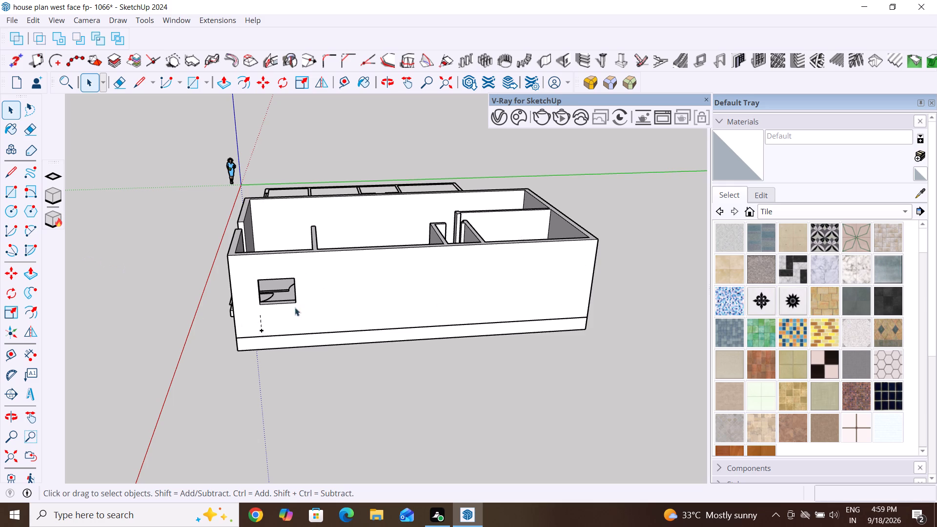
# Delete the raised wall group standing on the house's plinth.
pyautogui.click(438, 287)
pyautogui.press('Delete')
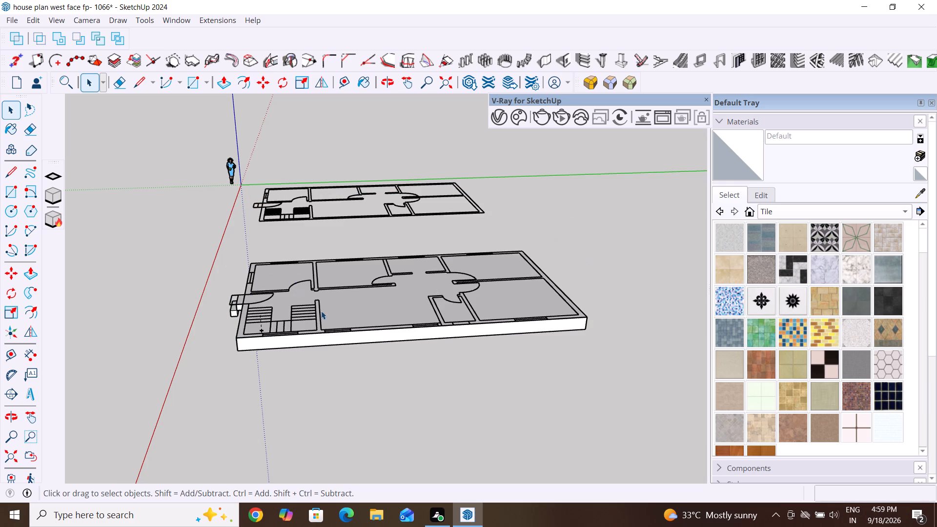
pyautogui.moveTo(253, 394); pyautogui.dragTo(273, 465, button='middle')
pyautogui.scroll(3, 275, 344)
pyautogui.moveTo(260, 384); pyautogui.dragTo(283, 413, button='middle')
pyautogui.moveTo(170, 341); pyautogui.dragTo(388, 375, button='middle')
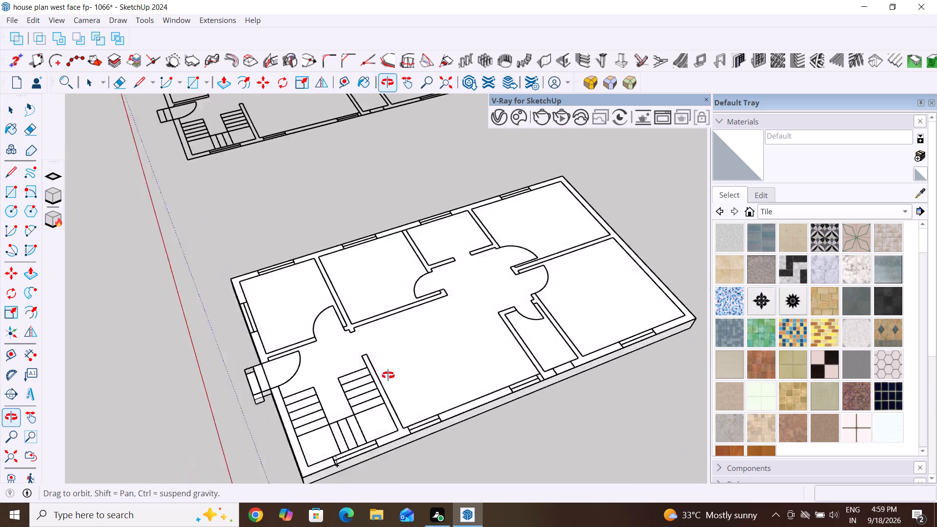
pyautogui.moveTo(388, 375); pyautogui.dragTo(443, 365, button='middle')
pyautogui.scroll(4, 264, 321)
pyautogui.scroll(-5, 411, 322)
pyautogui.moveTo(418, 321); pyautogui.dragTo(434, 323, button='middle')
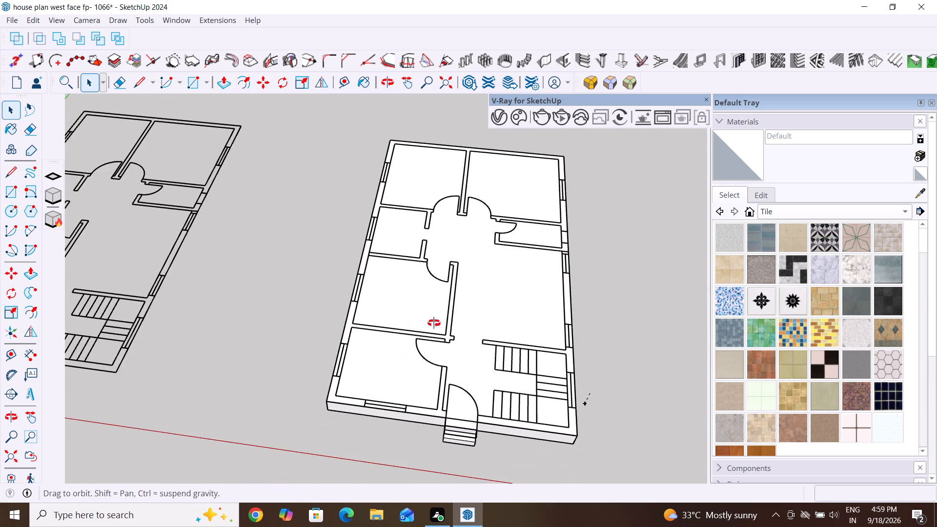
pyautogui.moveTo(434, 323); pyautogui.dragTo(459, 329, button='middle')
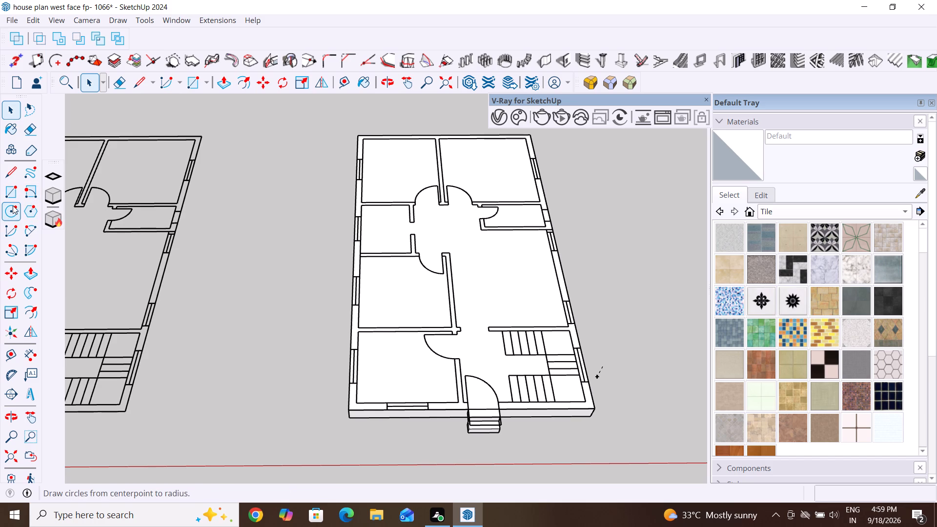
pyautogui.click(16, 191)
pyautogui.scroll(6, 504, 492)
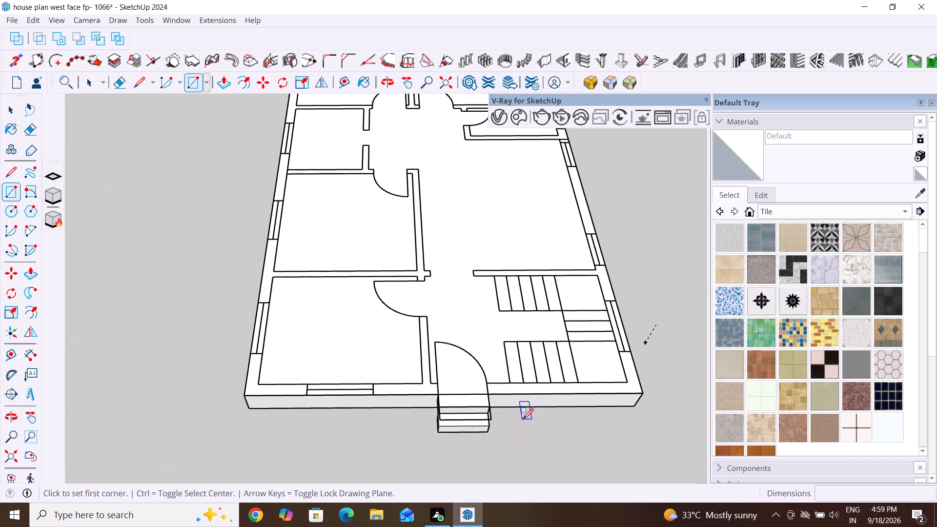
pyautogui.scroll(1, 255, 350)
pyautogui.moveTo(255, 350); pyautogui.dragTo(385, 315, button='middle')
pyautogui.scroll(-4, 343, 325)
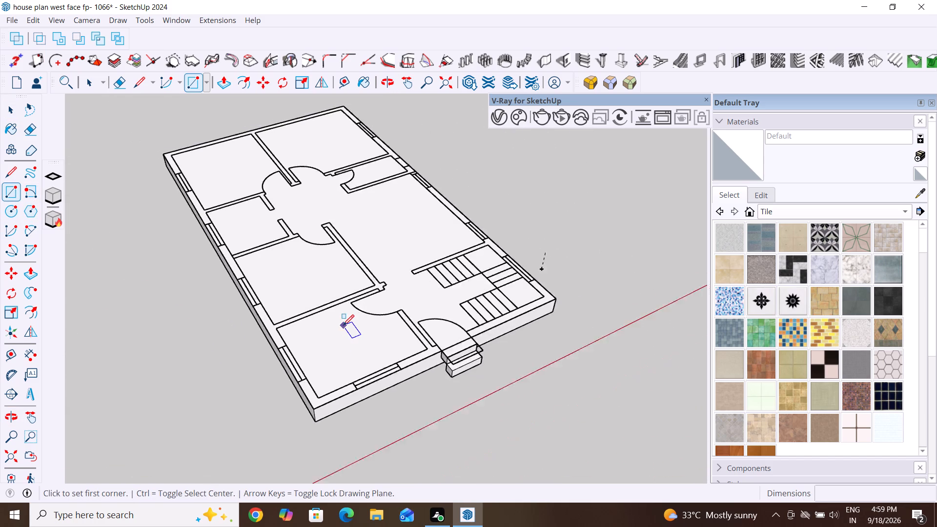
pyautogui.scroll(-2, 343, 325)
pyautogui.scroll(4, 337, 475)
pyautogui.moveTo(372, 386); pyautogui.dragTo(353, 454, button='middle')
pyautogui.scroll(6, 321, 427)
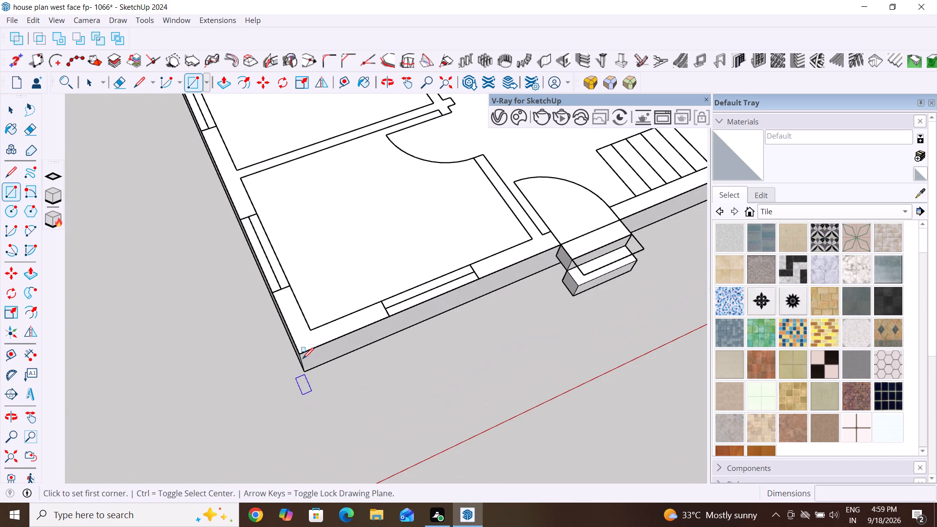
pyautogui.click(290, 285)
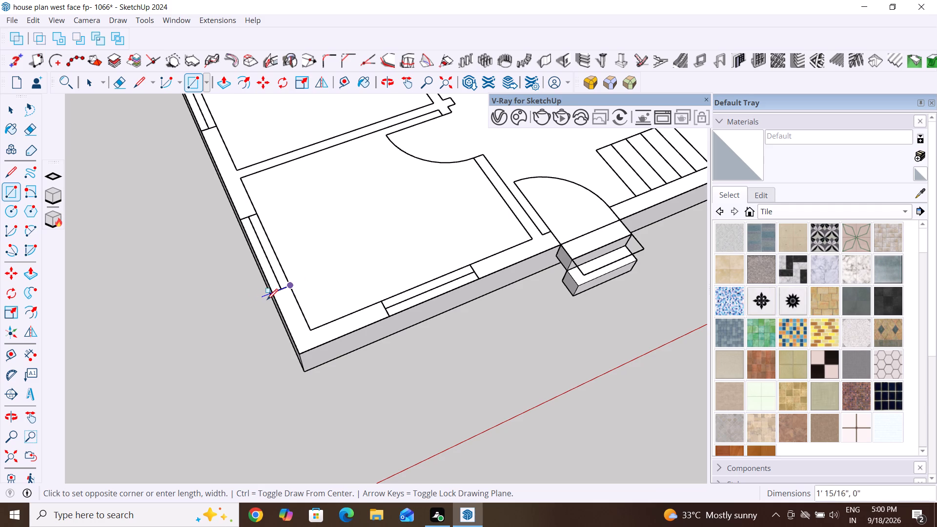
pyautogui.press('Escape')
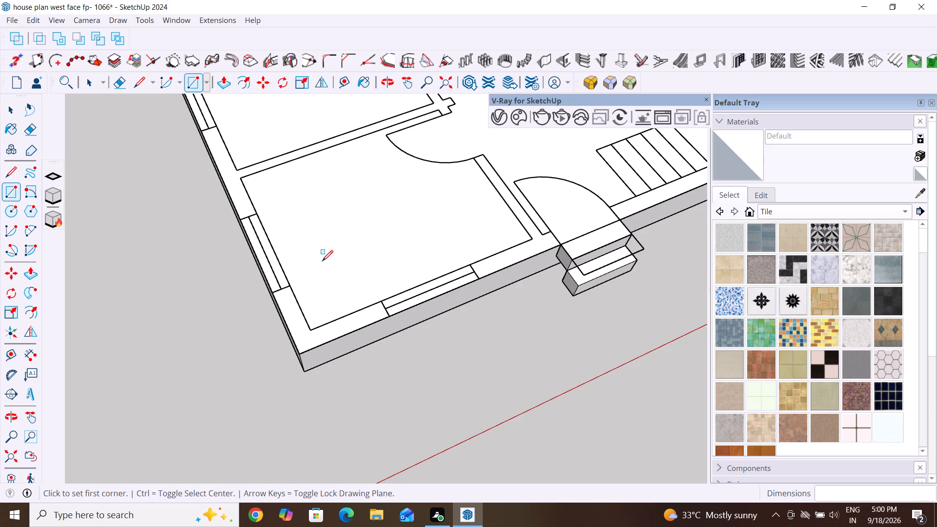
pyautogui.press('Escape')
# Draw a 9" by 2' 2 1/2" rectangle on the long outer wall strip, between the corner room's side window and the front wall strip.
pyautogui.click(7, 194)
pyautogui.click(271, 290)
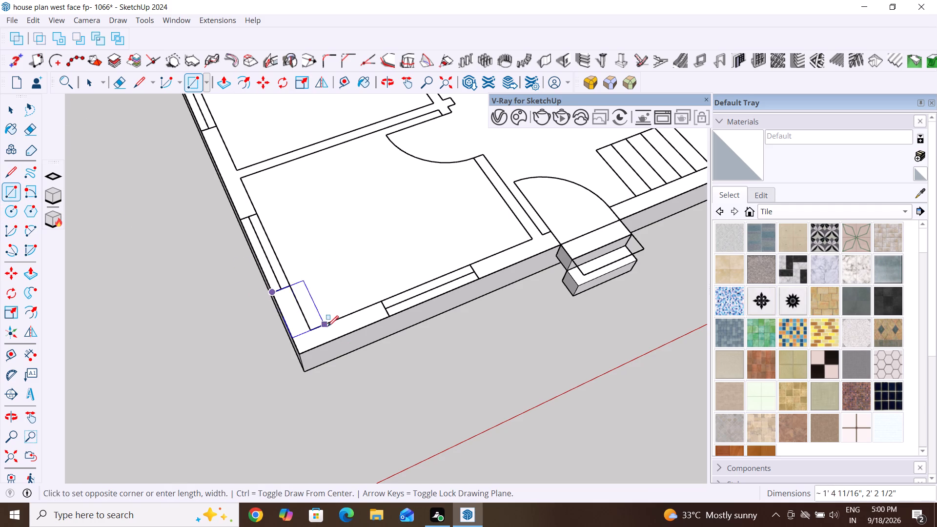
pyautogui.click(314, 326)
pyautogui.click(12, 109)
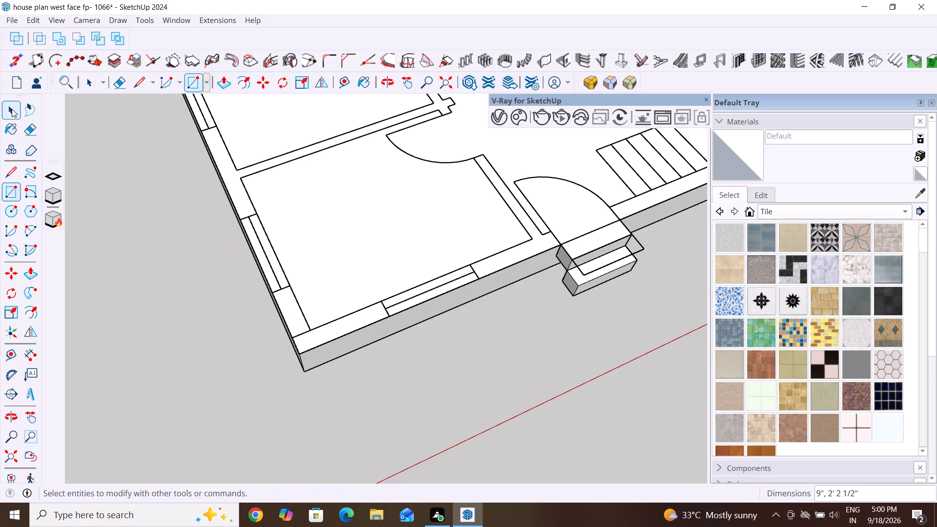
# Push/Pull the small wall rectangle beside the front corner up 10'.
pyautogui.click(31, 275)
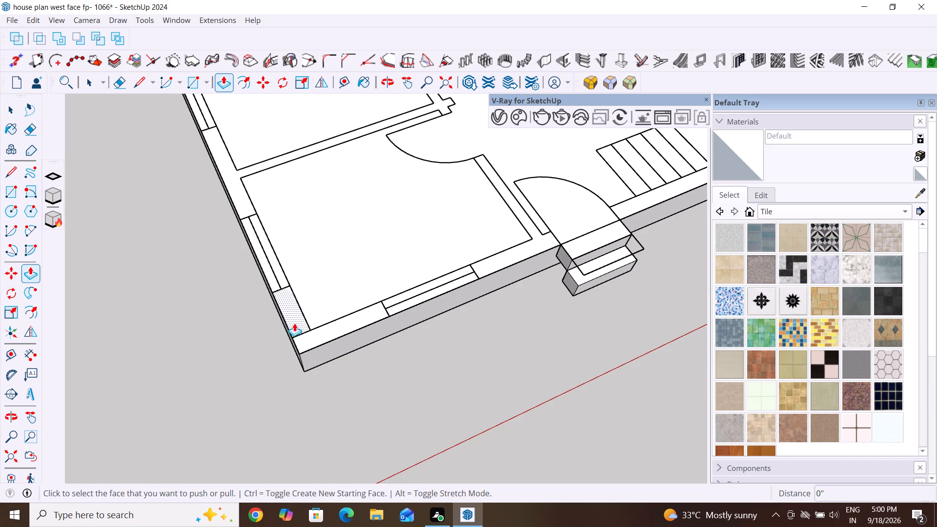
pyautogui.click(295, 316)
pyautogui.write("10'")
pyautogui.press('Return')
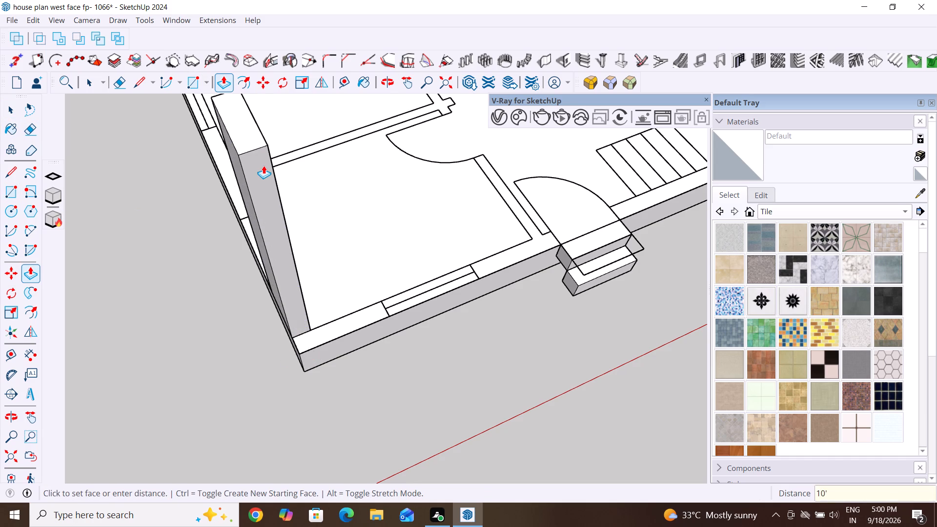
# Extend the raised wall piece 9" as a new segment out to the plinth's front corner.
pyautogui.moveTo(306, 423); pyautogui.dragTo(454, 348, button='middle')
pyautogui.click(329, 340)
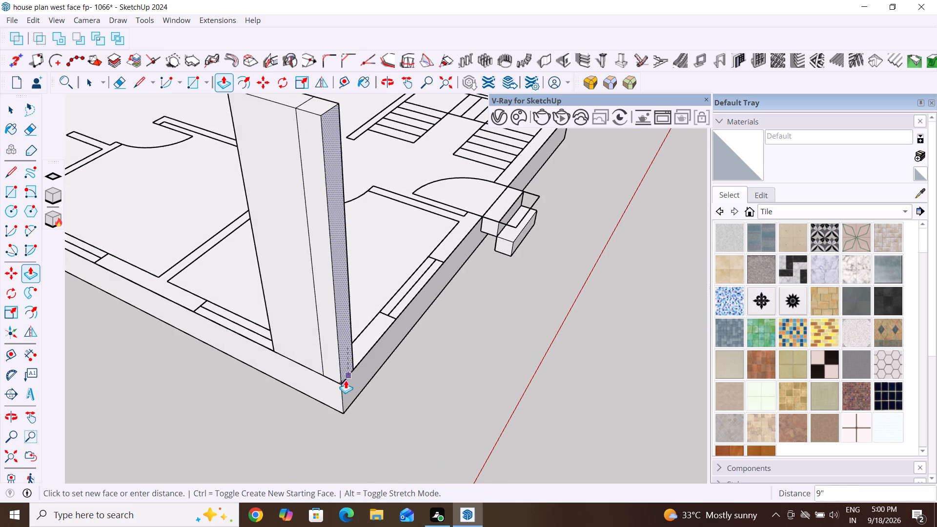
pyautogui.click(337, 382)
# Push/Pull the corner segment's inner face 10' along the front wall strip, up to the partition beside the entrance.
pyautogui.moveTo(549, 382); pyautogui.dragTo(158, 476, button='middle')
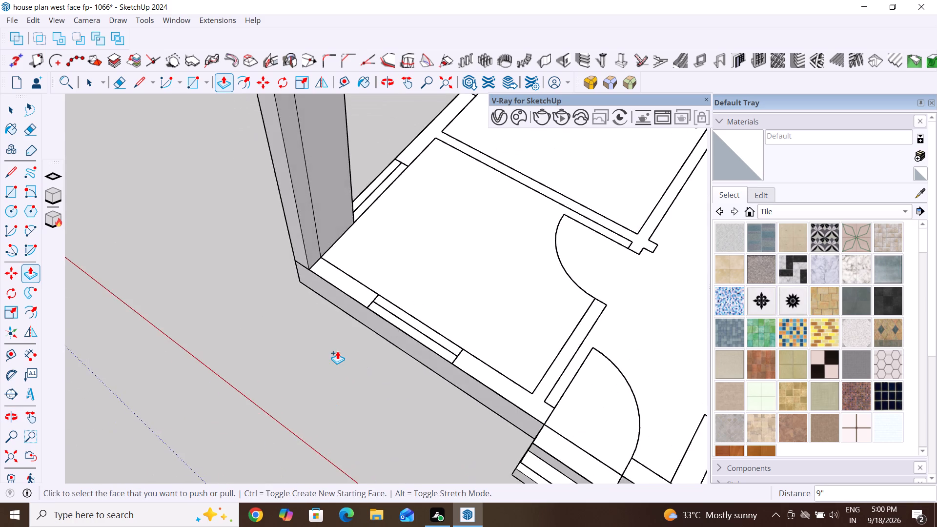
pyautogui.scroll(-10, 337, 351)
pyautogui.moveTo(388, 399); pyautogui.dragTo(424, 353, button='middle')
pyautogui.scroll(1, 427, 408)
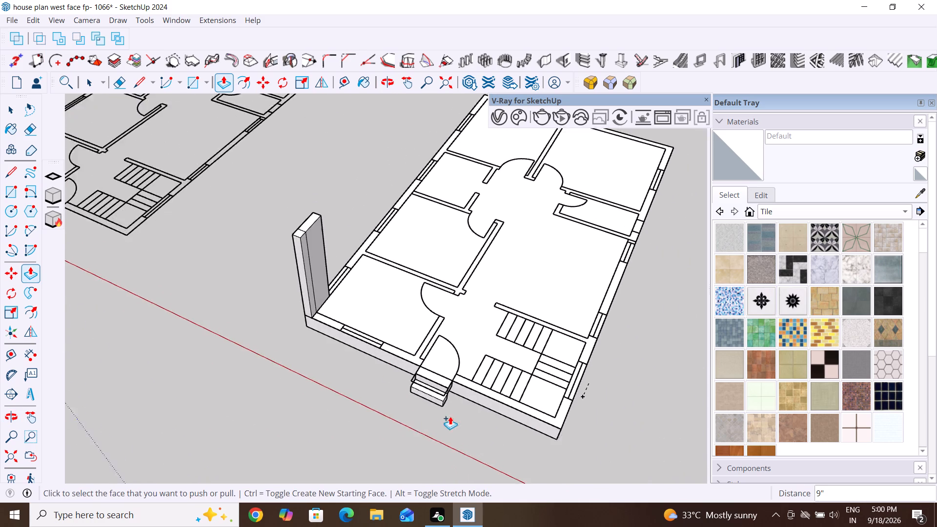
pyautogui.scroll(4, 450, 416)
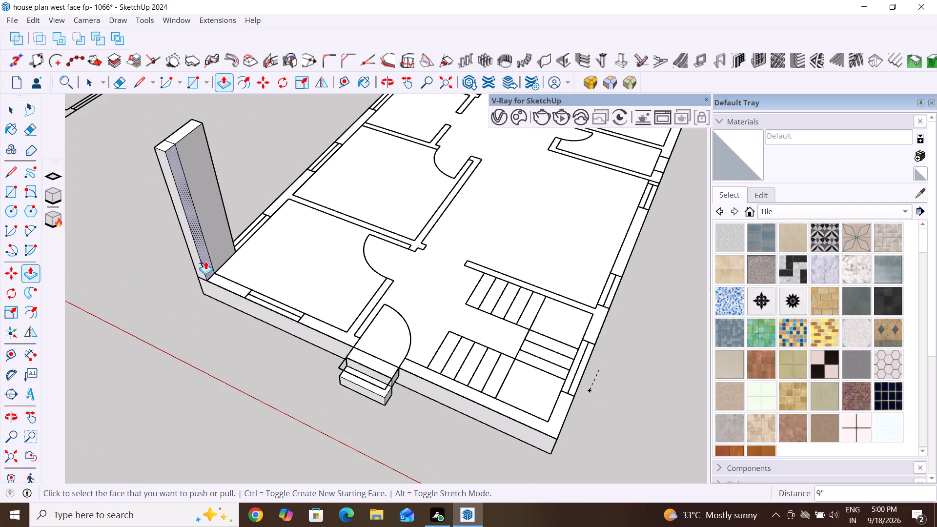
pyautogui.click(208, 264)
pyautogui.moveTo(328, 344); pyautogui.dragTo(542, 284, button='middle')
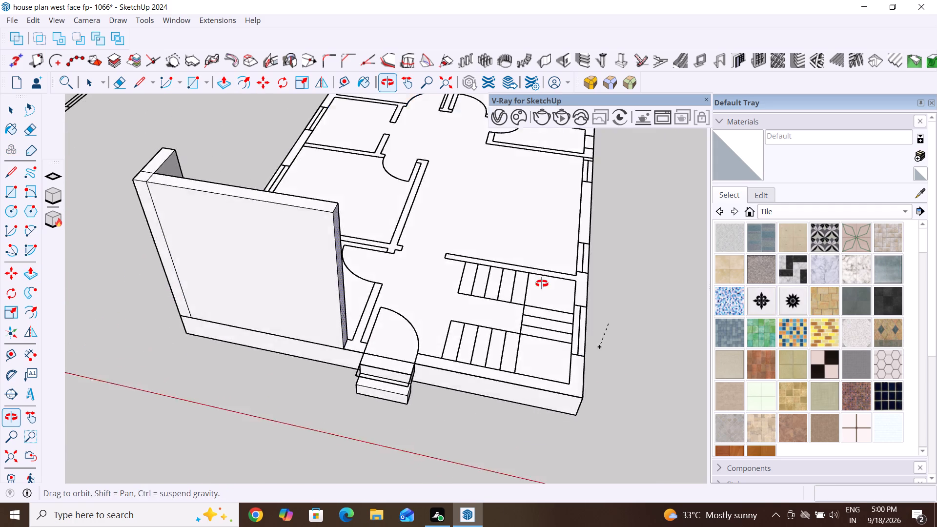
pyautogui.moveTo(542, 284); pyautogui.dragTo(554, 277, button='middle')
pyautogui.moveTo(396, 370); pyautogui.dragTo(6, 481, button='middle')
pyautogui.moveTo(321, 385); pyautogui.dragTo(78, 338, button='middle')
pyautogui.moveTo(95, 342); pyautogui.dragTo(607, 248, button='middle')
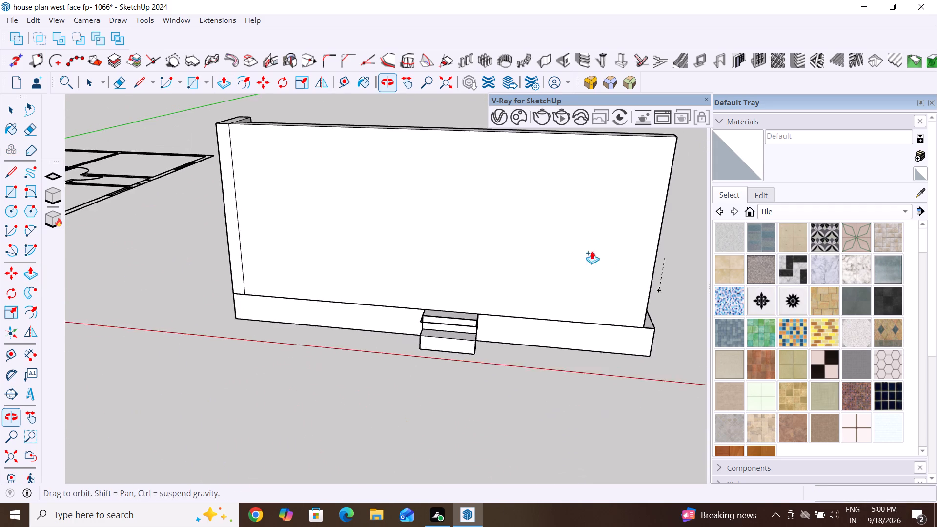
pyautogui.moveTo(514, 316); pyautogui.dragTo(33, 381, button='middle')
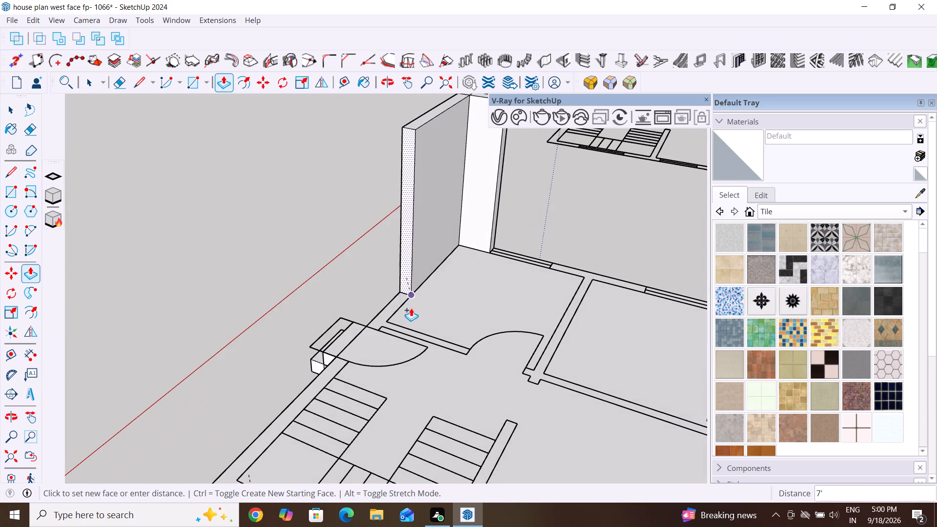
pyautogui.click(391, 318)
# Extend the front wall's end by a new 6" segment across the thickness of the partition beside the entrance.
pyautogui.moveTo(319, 329); pyautogui.dragTo(356, 345, button='middle')
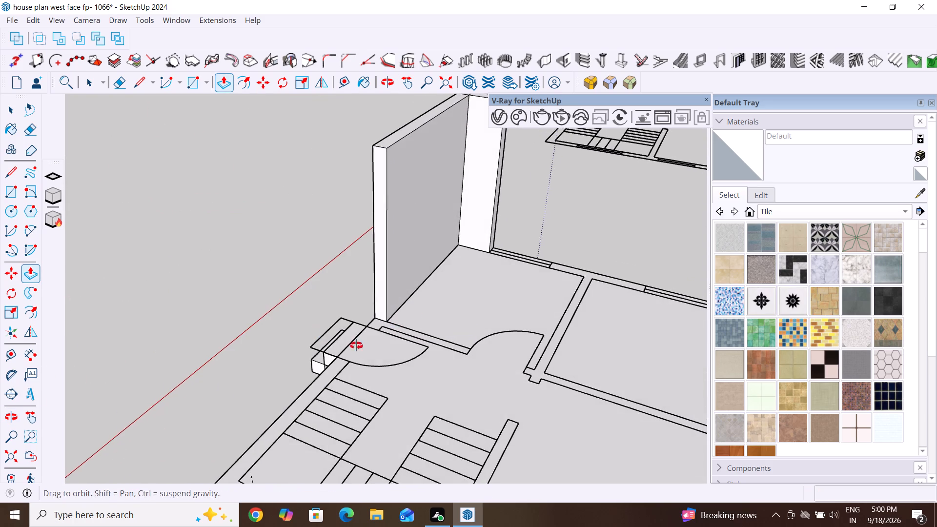
pyautogui.moveTo(356, 345); pyautogui.dragTo(487, 345, button='middle')
pyautogui.scroll(3, 390, 300)
pyautogui.moveTo(444, 326); pyautogui.dragTo(202, 341, button='middle')
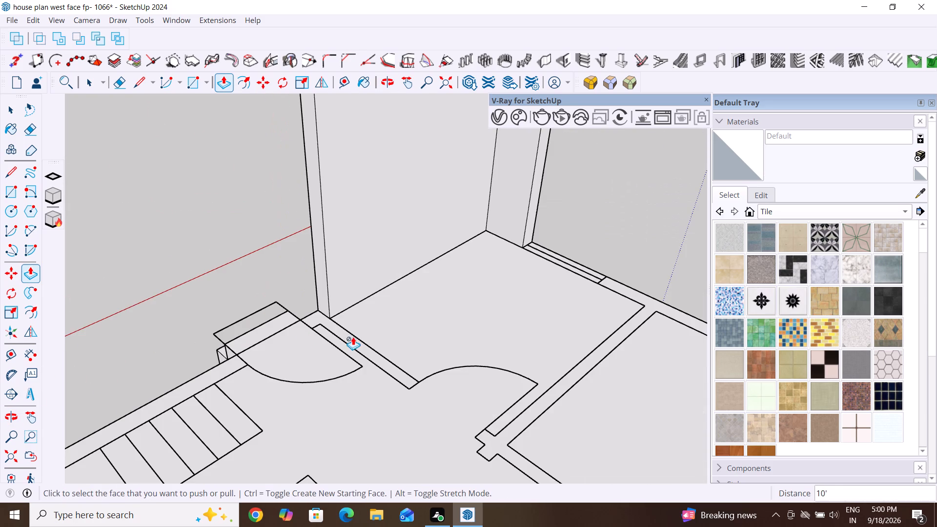
pyautogui.click(324, 312)
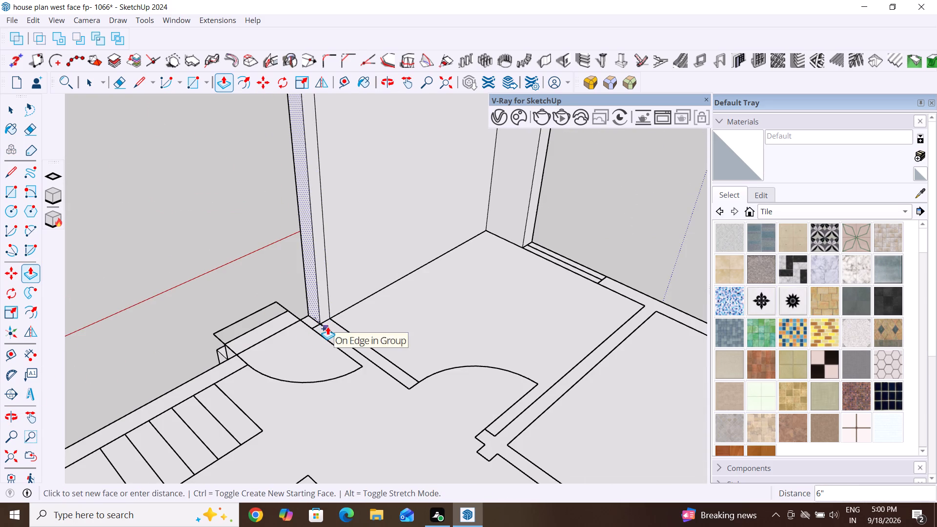
pyautogui.click(327, 326)
# Push/Pull the 6" segment's inner face 5' along the partition beside the entrance, up to the front room's door opening.
pyautogui.click(327, 313)
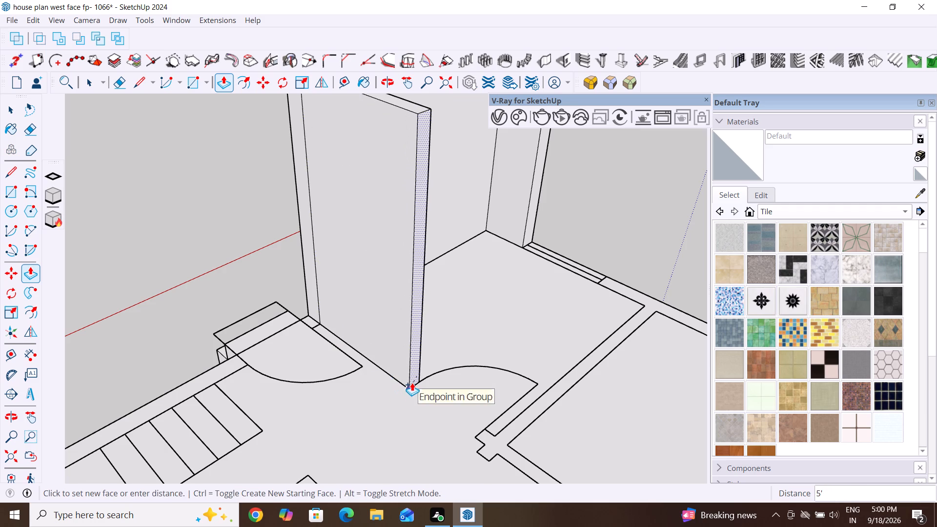
pyautogui.scroll(8, 413, 388)
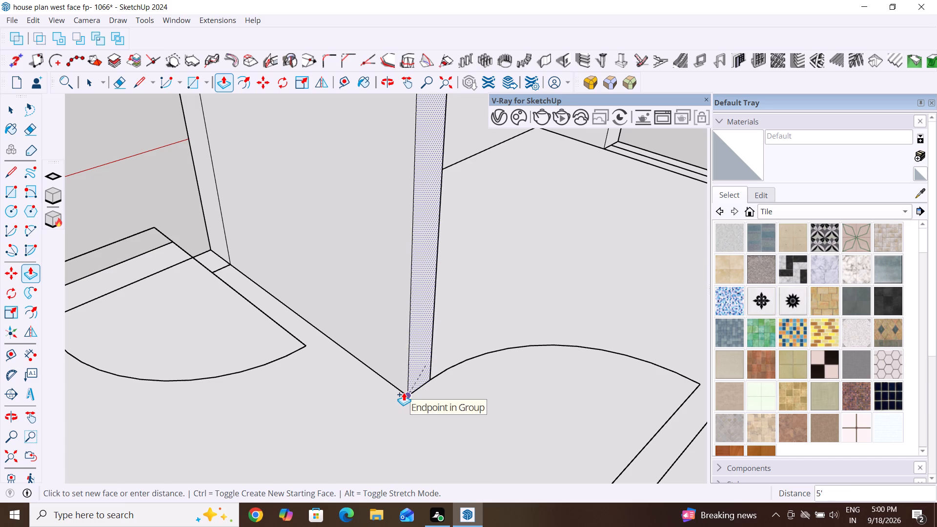
pyautogui.click(404, 392)
pyautogui.scroll(-4, 429, 378)
pyautogui.scroll(4, 244, 298)
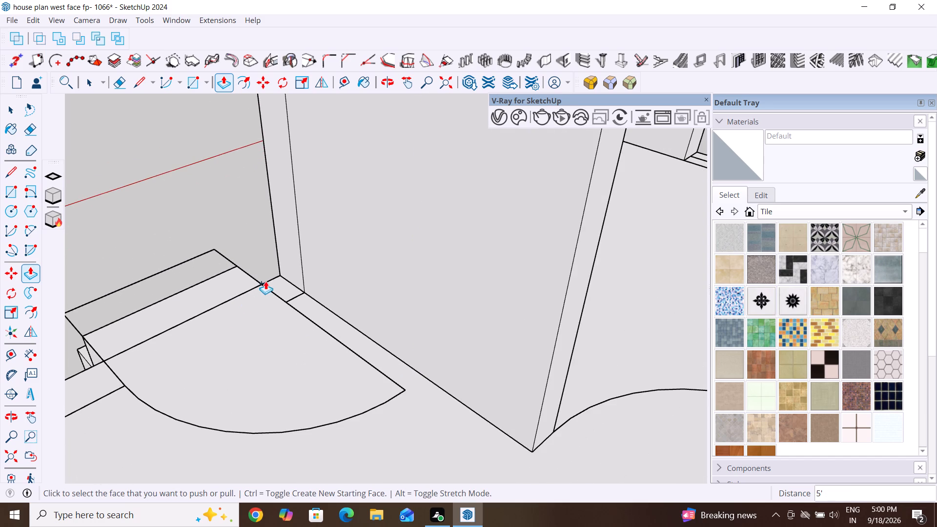
# Extend the 6" front wall segment's end face 5" toward the entrance door, covering the small wall rectangle on the plan.
pyautogui.click(293, 277)
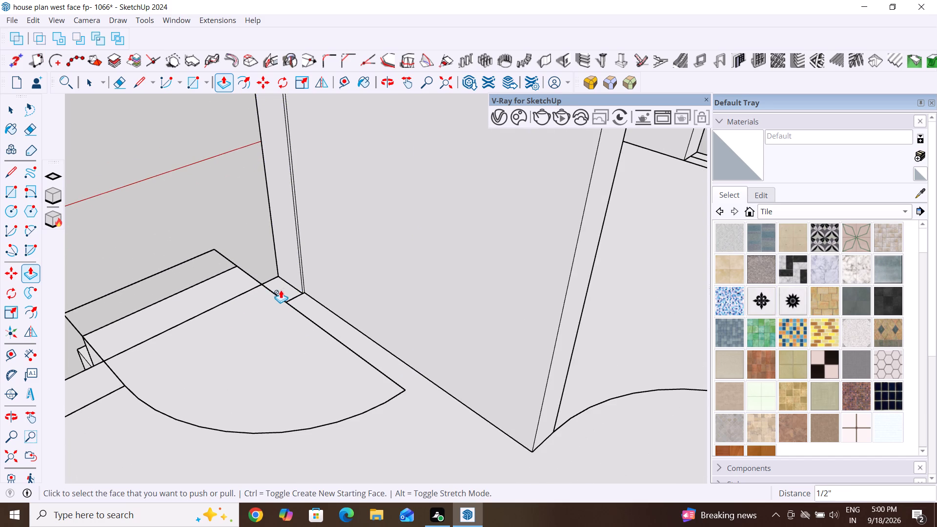
pyautogui.hotkey('ctrl', 'z')
pyautogui.keyDown('ctrl'); pyautogui.click(273, 294); pyautogui.keyUp('ctrl')
pyautogui.keyDown('ctrl'); pyautogui.scroll(4, 273, 294); pyautogui.keyUp('ctrl')
pyautogui.scroll(8, 279, 285)
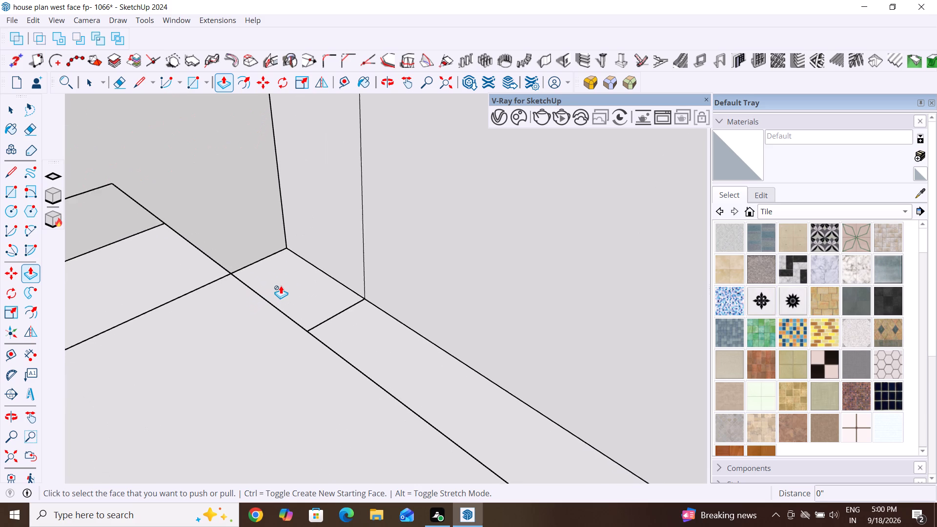
pyautogui.click(351, 250)
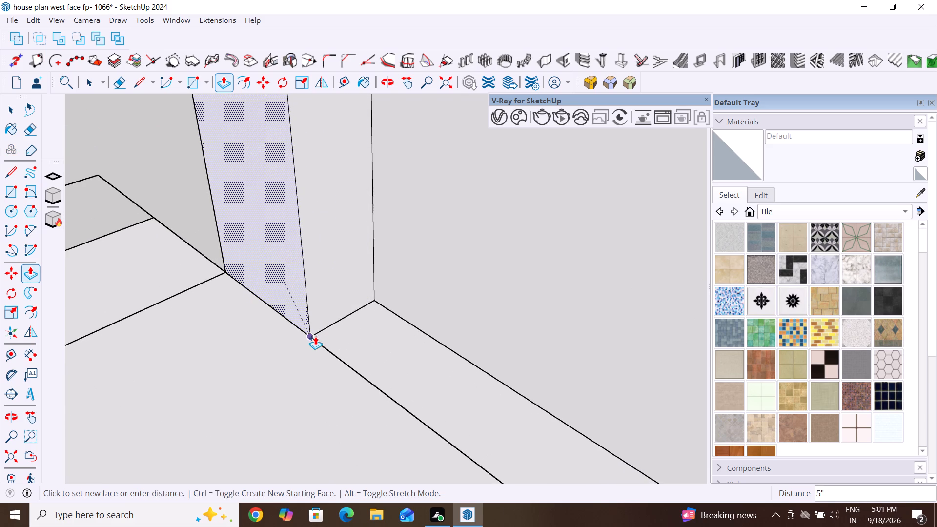
pyautogui.click(315, 336)
pyautogui.scroll(-20, 355, 330)
pyautogui.scroll(-4, 355, 330)
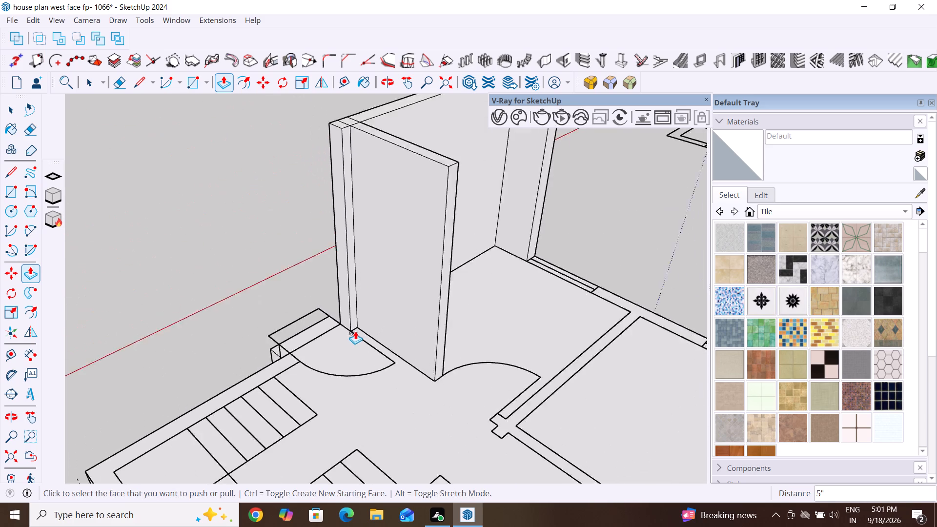
pyautogui.scroll(-8, 355, 331)
# Extend the front room's side wall 6' 2 1/2" as a new segment along the window strip, up to the cross partition.
pyautogui.moveTo(552, 341); pyautogui.dragTo(303, 355, button='middle')
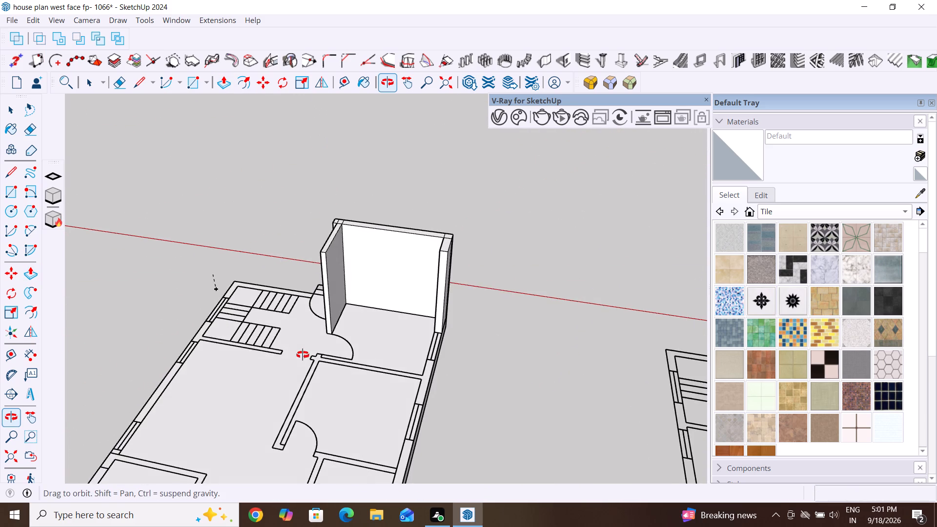
pyautogui.moveTo(303, 355); pyautogui.dragTo(429, 348, button='middle')
pyautogui.scroll(11, 453, 293)
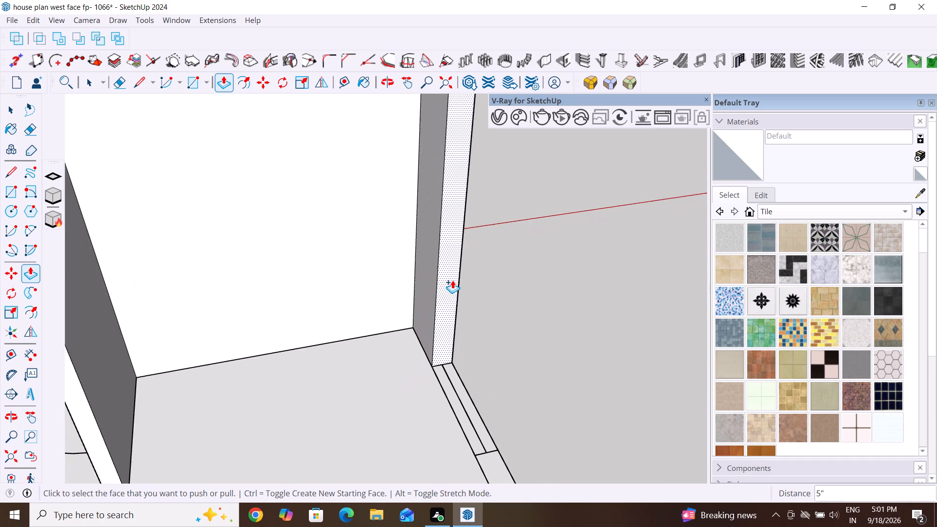
pyautogui.scroll(-11, 450, 333)
pyautogui.scroll(5, 428, 365)
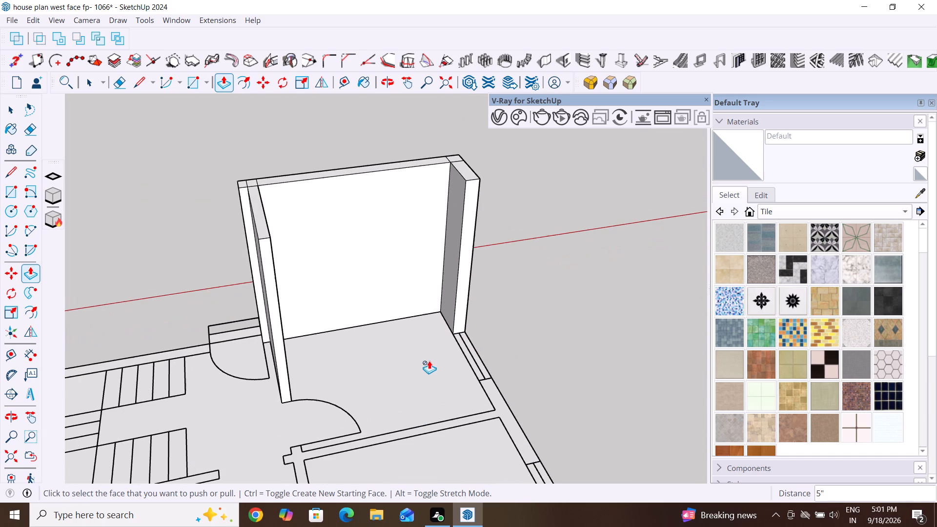
pyautogui.click(459, 318)
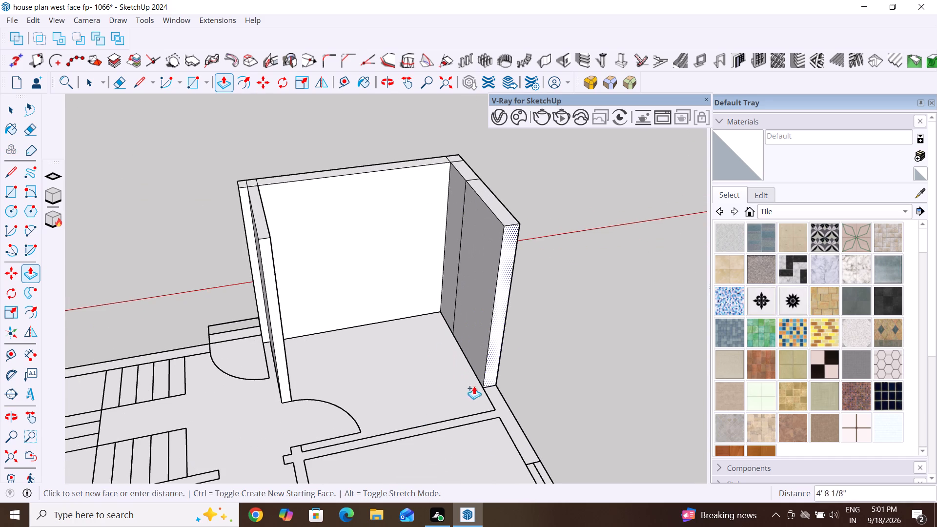
pyautogui.click(489, 413)
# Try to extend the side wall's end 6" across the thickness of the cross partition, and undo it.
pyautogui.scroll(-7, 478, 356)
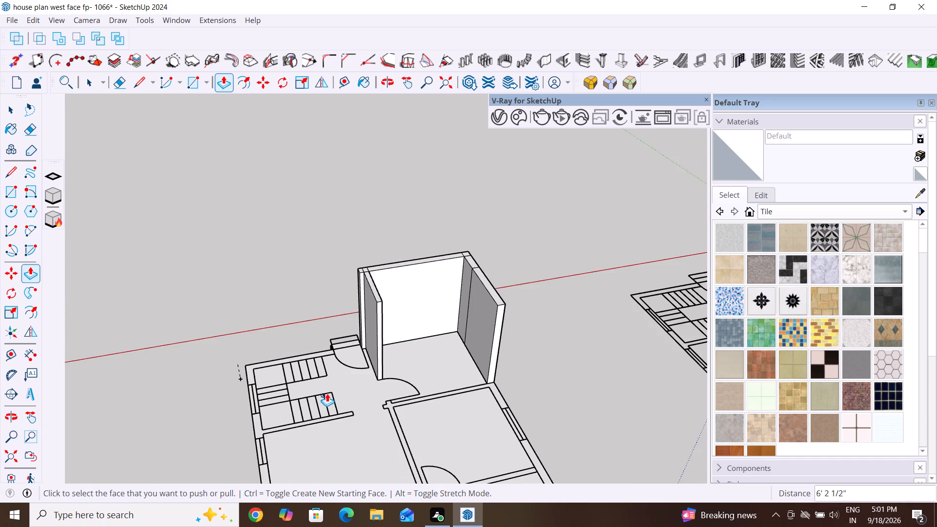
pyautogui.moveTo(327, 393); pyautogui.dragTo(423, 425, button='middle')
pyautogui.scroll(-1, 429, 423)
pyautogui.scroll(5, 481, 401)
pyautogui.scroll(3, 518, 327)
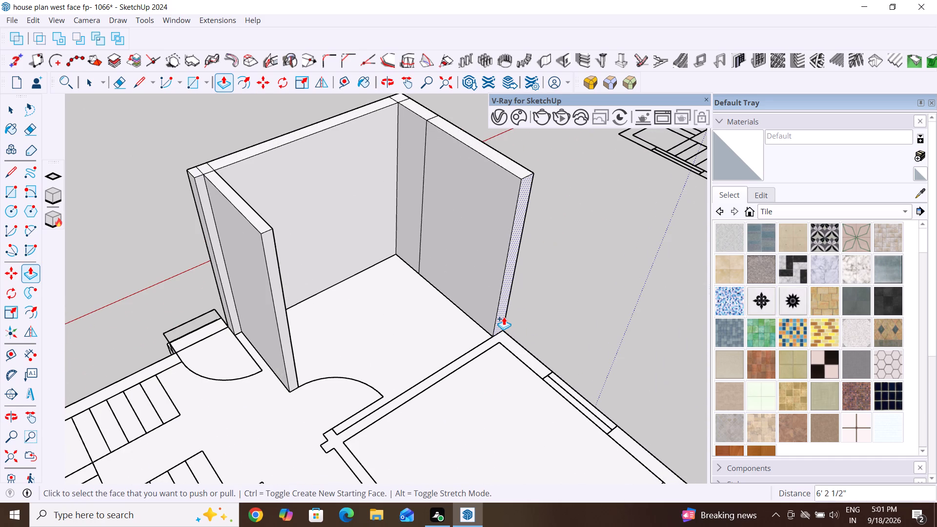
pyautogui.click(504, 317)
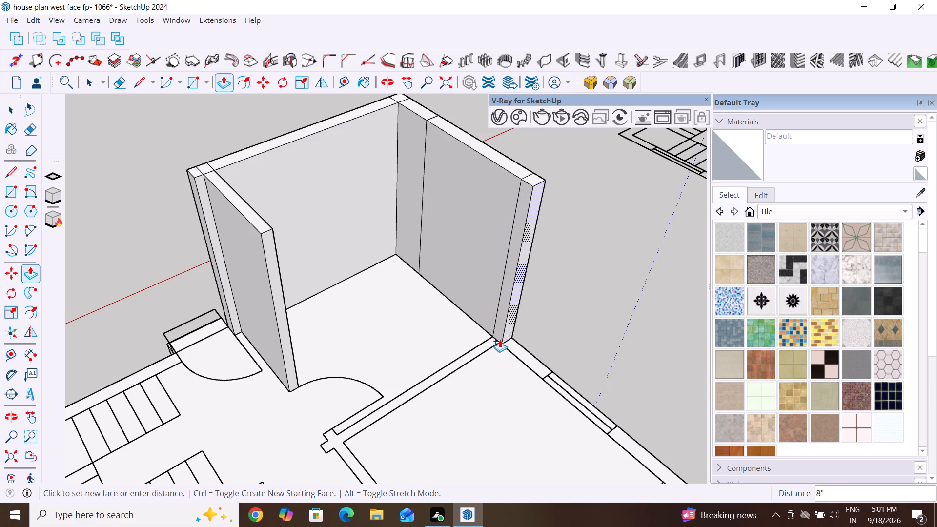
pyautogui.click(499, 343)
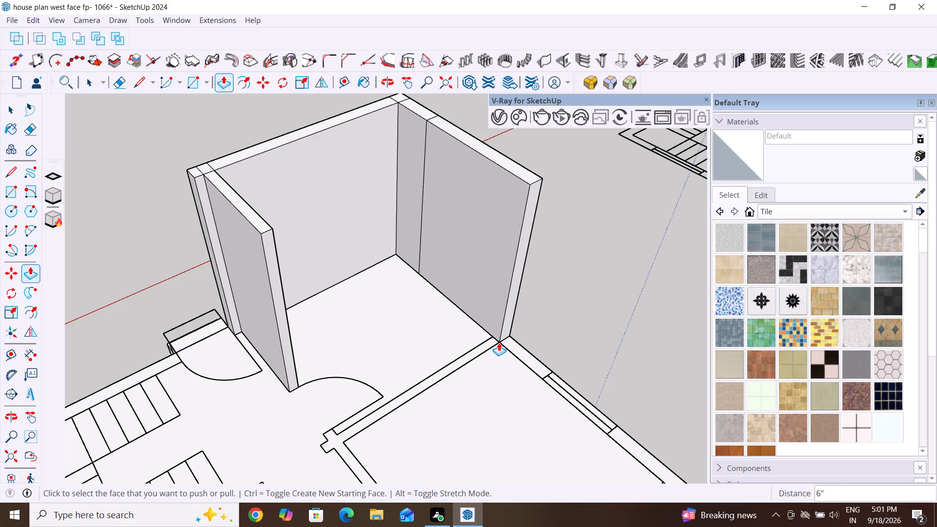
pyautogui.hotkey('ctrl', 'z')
# Extend the side wall's end by a new 6" segment across the thickness of the cross partition.
pyautogui.keyDown('ctrl'); pyautogui.click(499, 342); pyautogui.keyUp('ctrl')
pyautogui.click(502, 324)
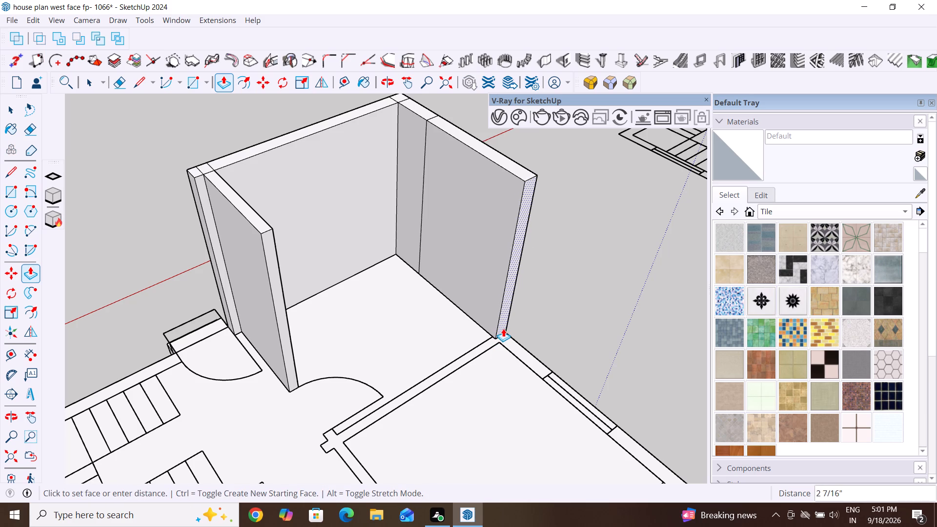
pyautogui.click(499, 345)
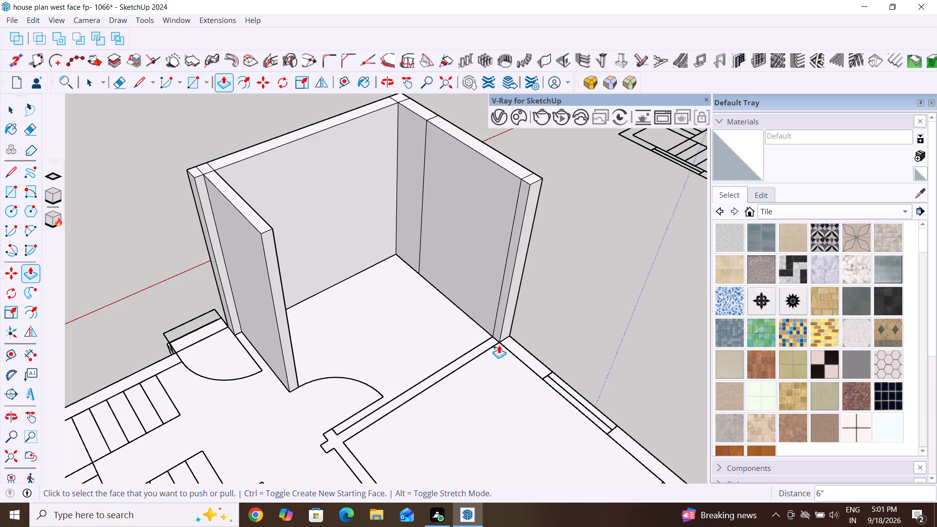
# Push/Pull the new side wall segment's inner face 10' along the cross partition, up to the hall-side wall strip.
pyautogui.scroll(-6, 410, 346)
pyautogui.moveTo(326, 442); pyautogui.dragTo(455, 421, button='middle')
pyautogui.scroll(7, 491, 320)
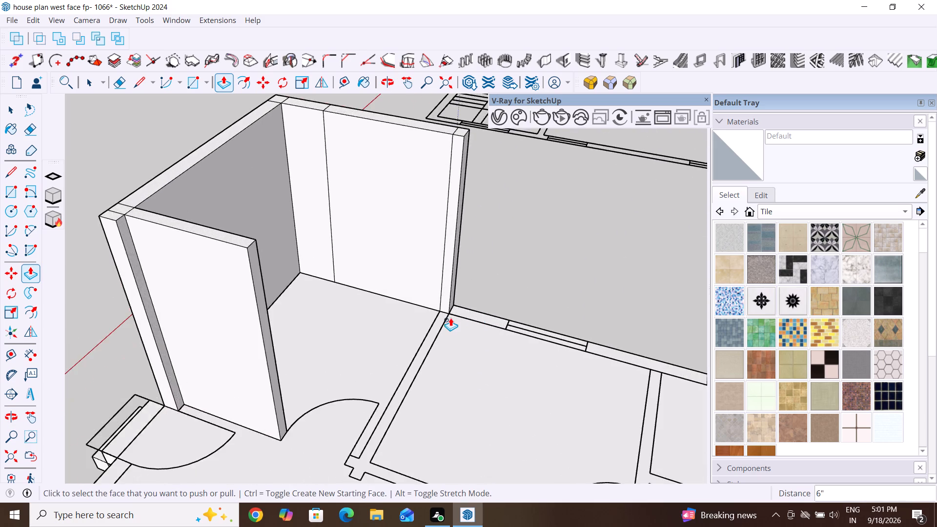
pyautogui.scroll(2, 450, 318)
pyautogui.scroll(-10, 450, 318)
pyautogui.moveTo(476, 459); pyautogui.dragTo(419, 485, button='middle')
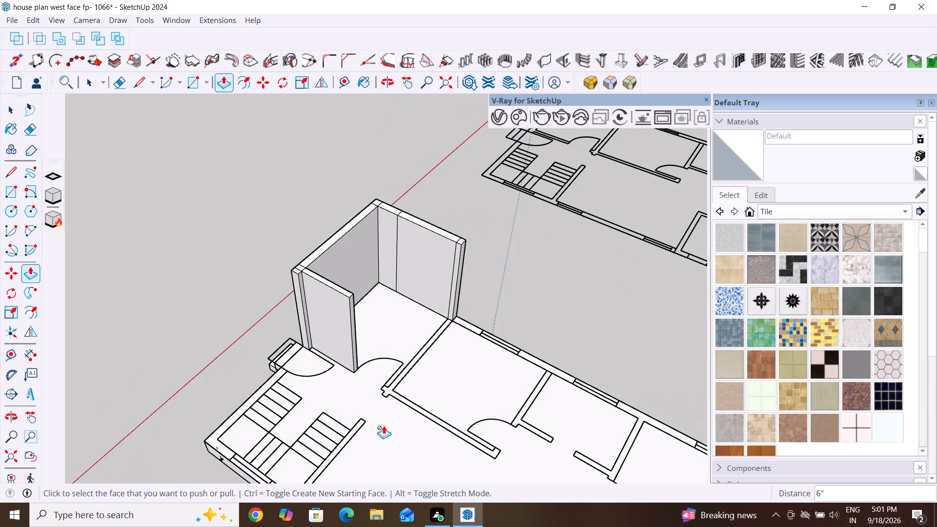
pyautogui.scroll(-6, 443, 310)
pyautogui.scroll(5, 427, 444)
pyautogui.scroll(4, 448, 355)
pyautogui.moveTo(451, 300); pyautogui.dragTo(462, 361, button='middle')
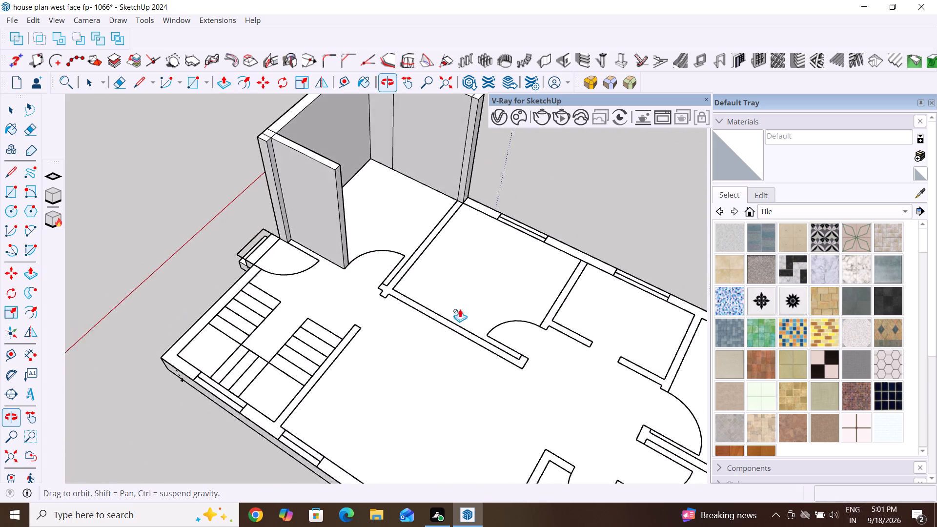
pyautogui.scroll(4, 457, 186)
pyautogui.click(463, 195)
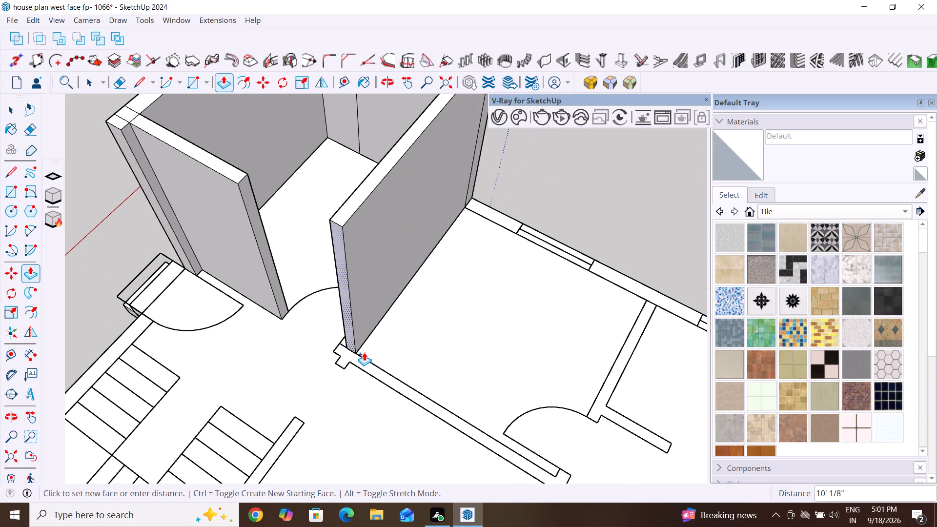
pyautogui.click(362, 347)
# Extend the cross partition's end by a new 6" segment across the thickness of the hall-side wall strip.
pyautogui.moveTo(314, 376); pyautogui.dragTo(576, 302, button='middle')
pyautogui.scroll(1, 417, 365)
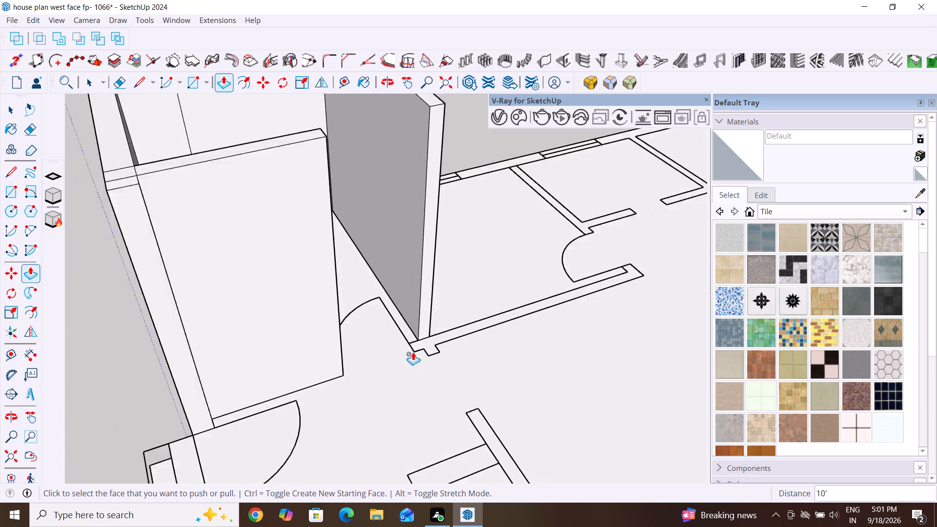
pyautogui.scroll(8, 413, 352)
pyautogui.click(424, 333)
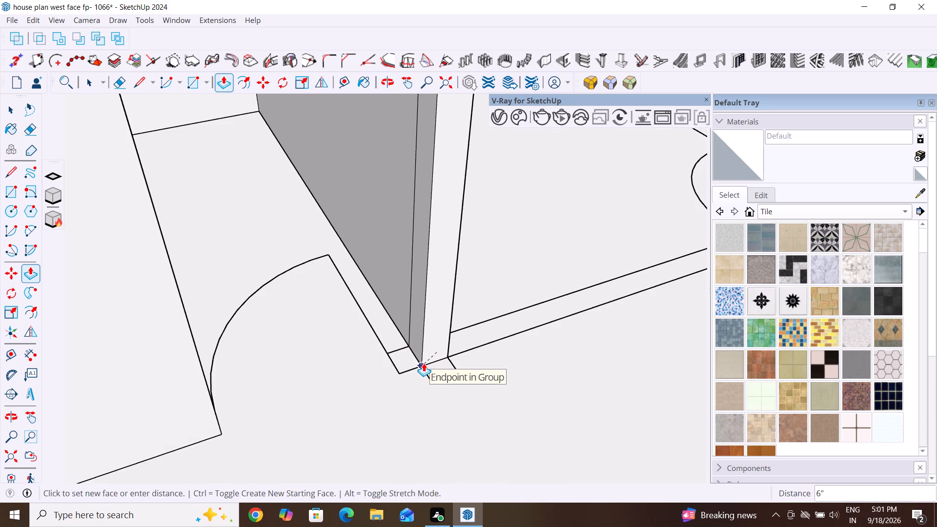
pyautogui.click(424, 363)
# Push/Pull the 6" end segment's door-side face 5" out to the corner of the plan outline.
pyautogui.scroll(7, 413, 347)
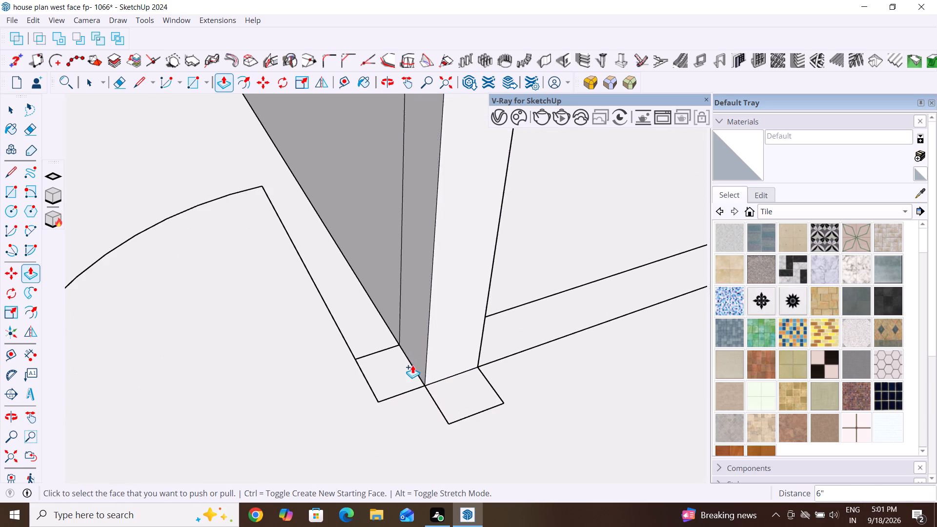
pyautogui.click(415, 356)
pyautogui.click(379, 400)
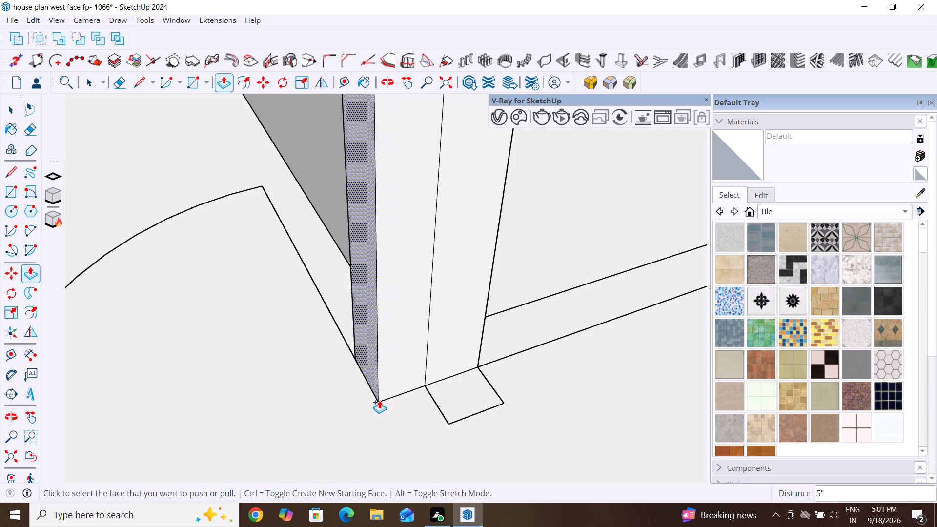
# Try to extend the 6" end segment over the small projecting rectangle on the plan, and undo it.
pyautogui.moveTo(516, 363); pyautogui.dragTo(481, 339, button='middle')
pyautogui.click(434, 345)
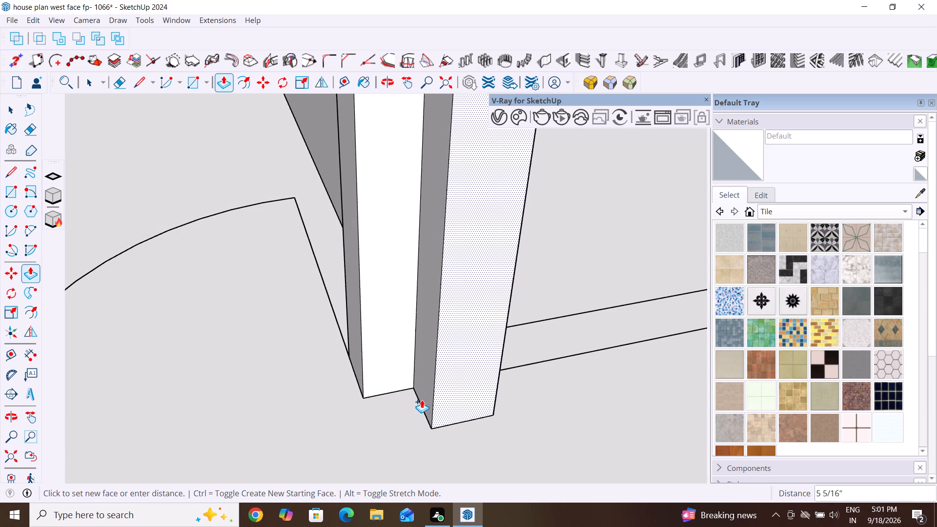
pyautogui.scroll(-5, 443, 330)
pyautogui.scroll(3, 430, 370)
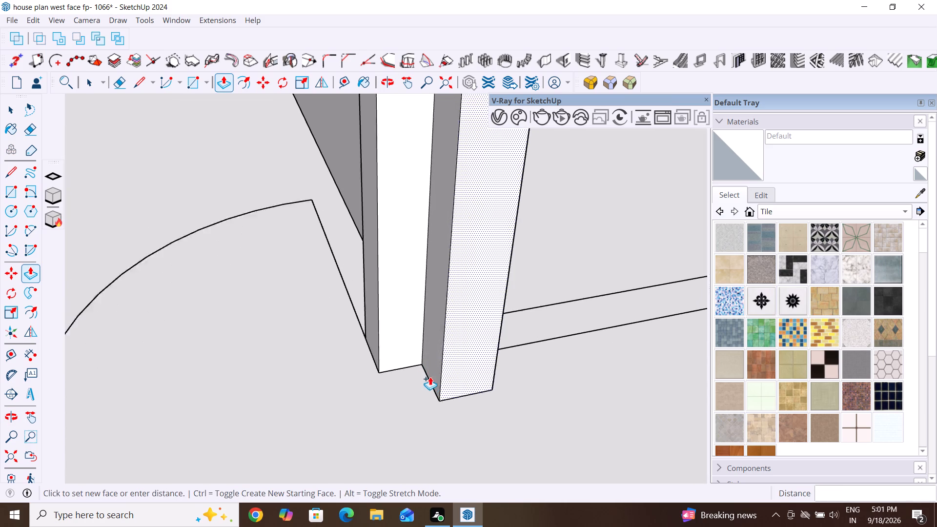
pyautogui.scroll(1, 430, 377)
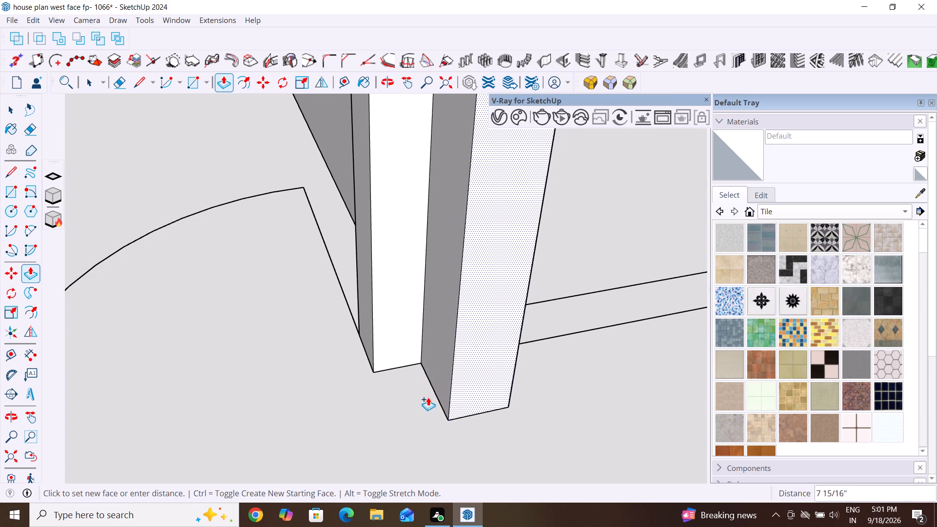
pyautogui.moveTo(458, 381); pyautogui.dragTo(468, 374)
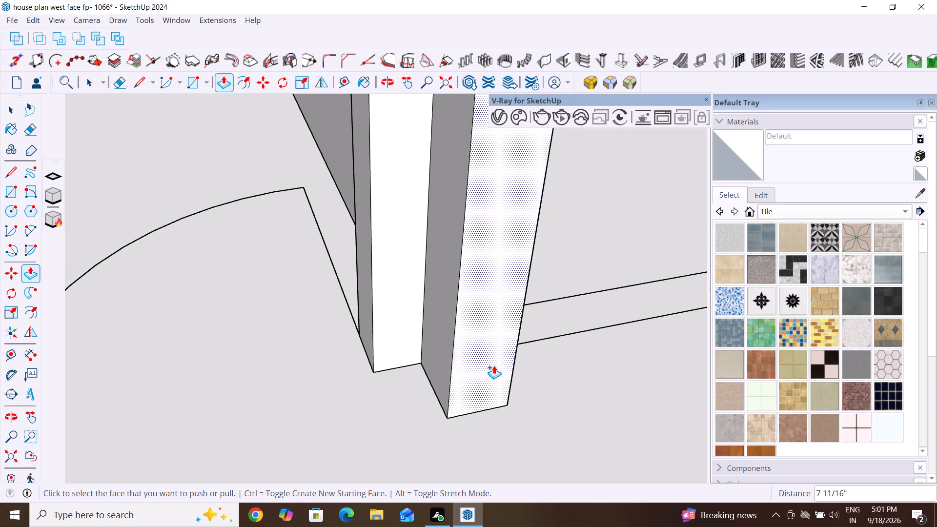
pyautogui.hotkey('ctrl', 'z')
# Push/Pull the 6" segment's hall-facing end 4 7/8" over the small projecting rectangle on the plan.
pyautogui.moveTo(437, 441); pyautogui.dragTo(532, 259, button='middle')
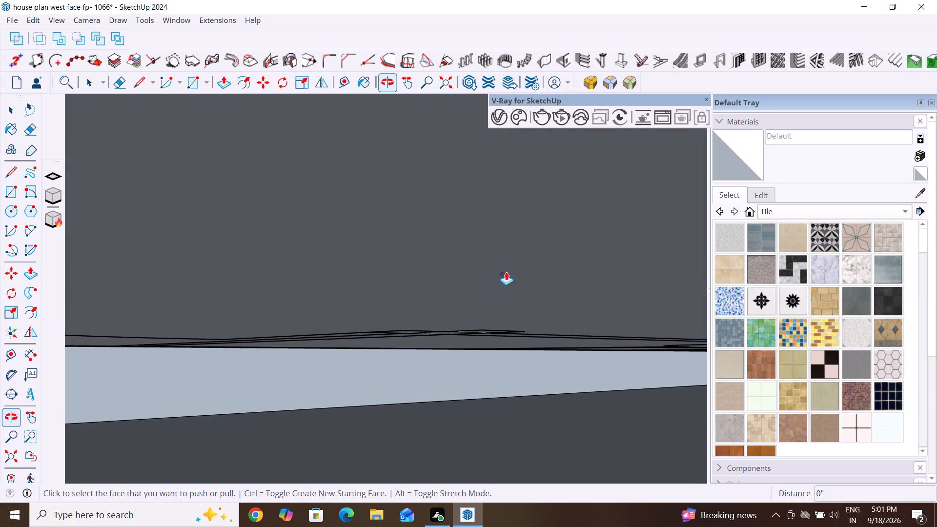
pyautogui.moveTo(512, 304); pyautogui.dragTo(510, 351, button='middle')
pyautogui.moveTo(531, 292); pyautogui.dragTo(532, 337, button='middle')
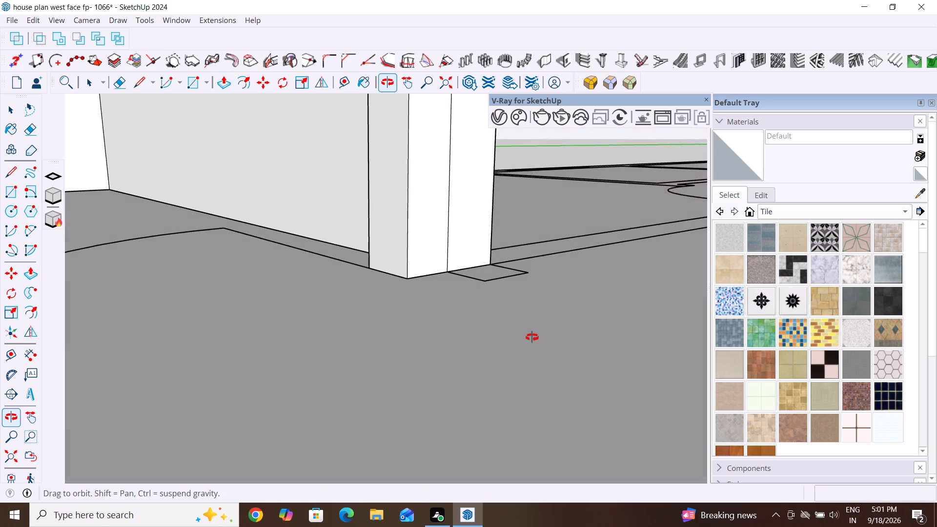
pyautogui.moveTo(532, 337); pyautogui.dragTo(531, 337, button='middle')
pyautogui.click(471, 248)
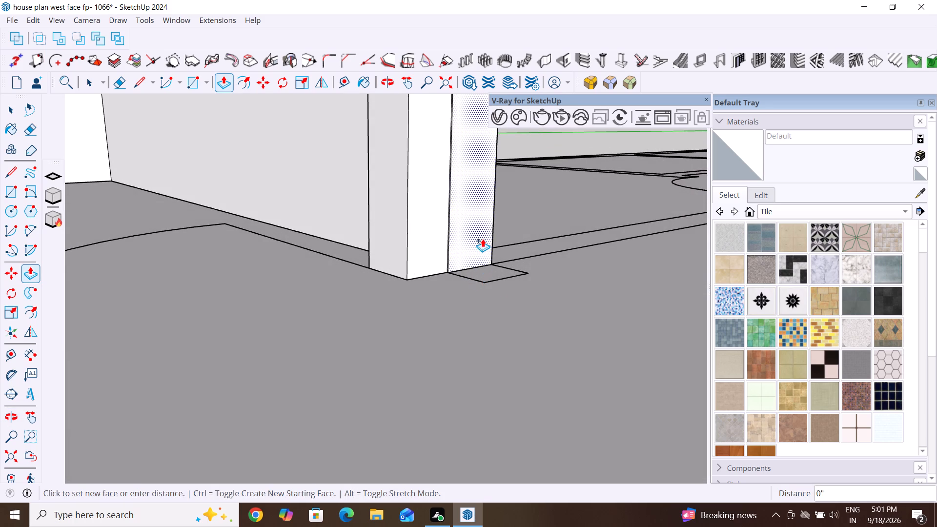
pyautogui.click(483, 239)
pyautogui.click(492, 284)
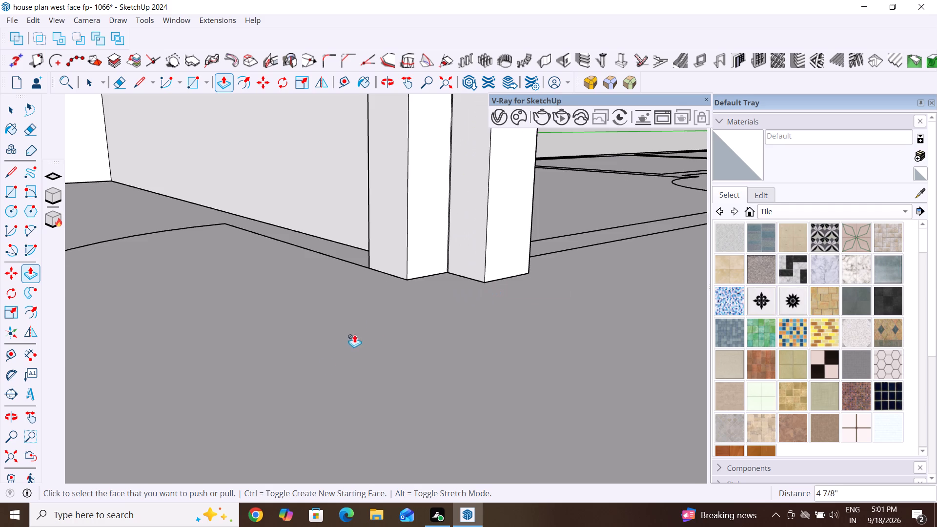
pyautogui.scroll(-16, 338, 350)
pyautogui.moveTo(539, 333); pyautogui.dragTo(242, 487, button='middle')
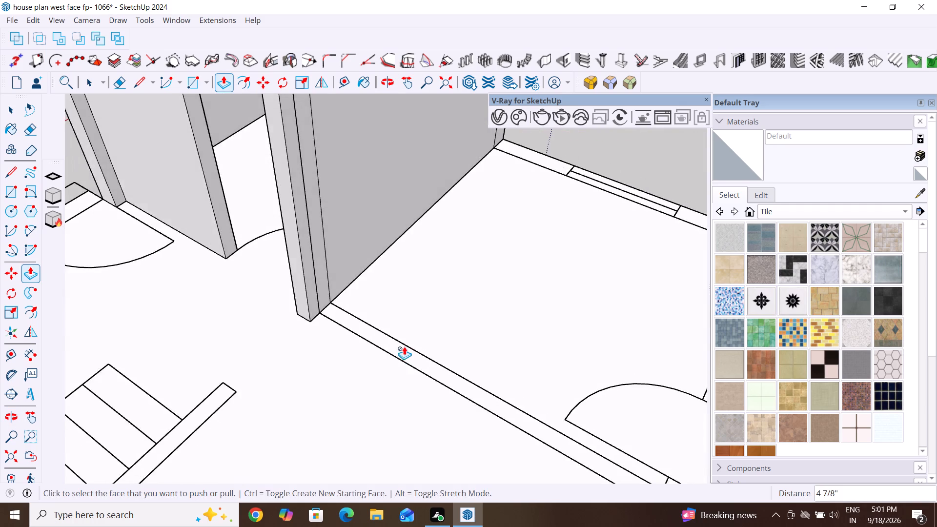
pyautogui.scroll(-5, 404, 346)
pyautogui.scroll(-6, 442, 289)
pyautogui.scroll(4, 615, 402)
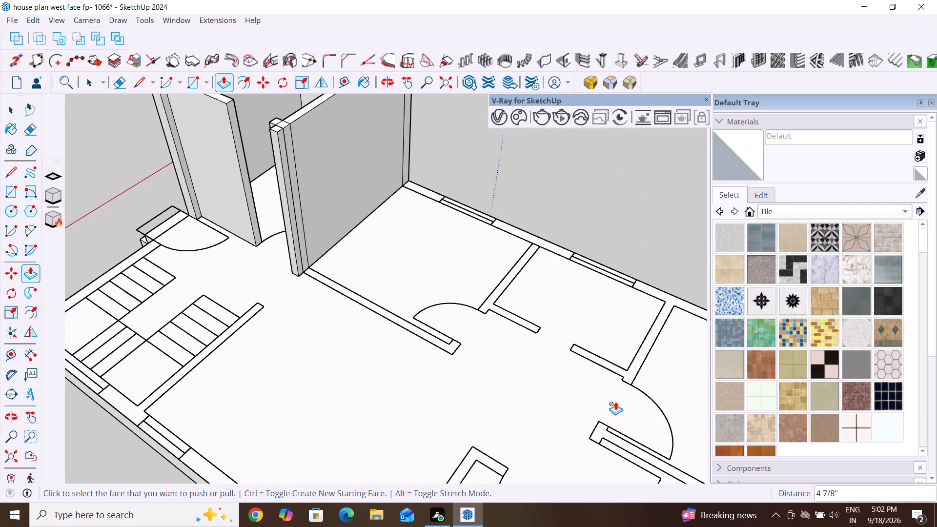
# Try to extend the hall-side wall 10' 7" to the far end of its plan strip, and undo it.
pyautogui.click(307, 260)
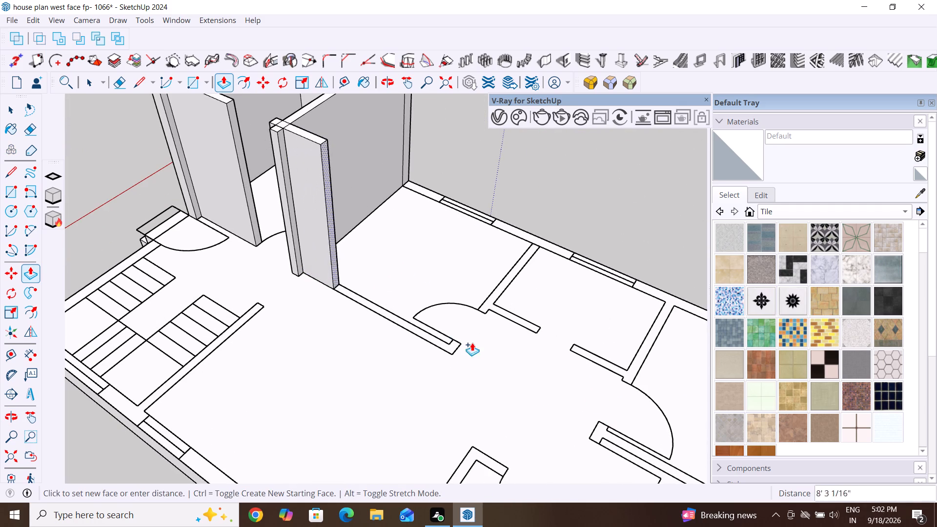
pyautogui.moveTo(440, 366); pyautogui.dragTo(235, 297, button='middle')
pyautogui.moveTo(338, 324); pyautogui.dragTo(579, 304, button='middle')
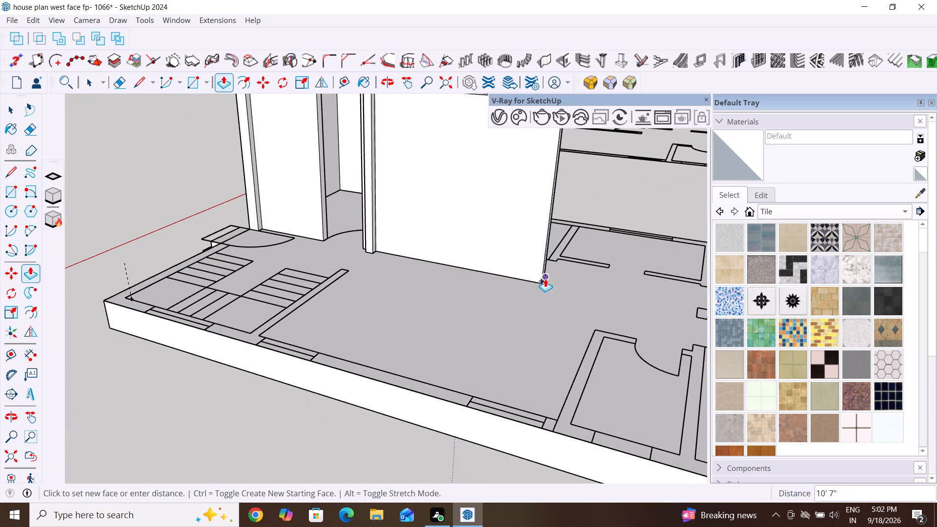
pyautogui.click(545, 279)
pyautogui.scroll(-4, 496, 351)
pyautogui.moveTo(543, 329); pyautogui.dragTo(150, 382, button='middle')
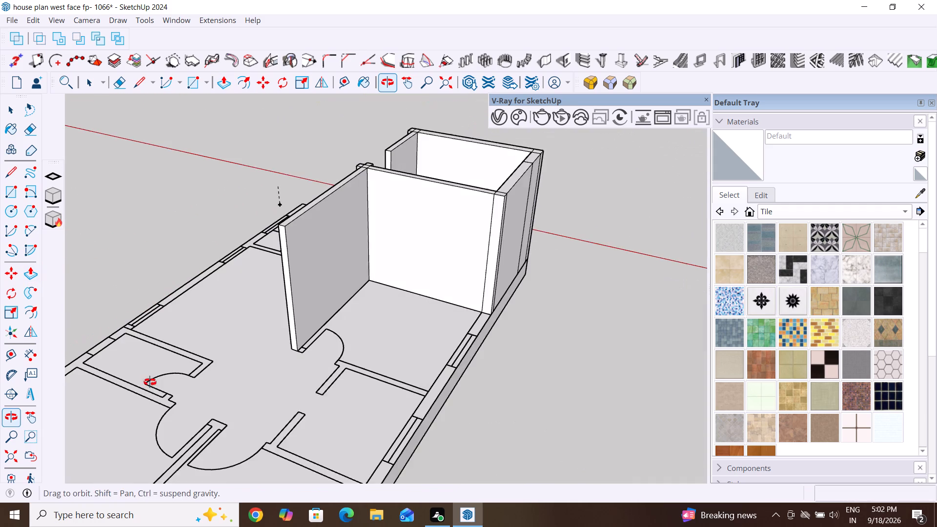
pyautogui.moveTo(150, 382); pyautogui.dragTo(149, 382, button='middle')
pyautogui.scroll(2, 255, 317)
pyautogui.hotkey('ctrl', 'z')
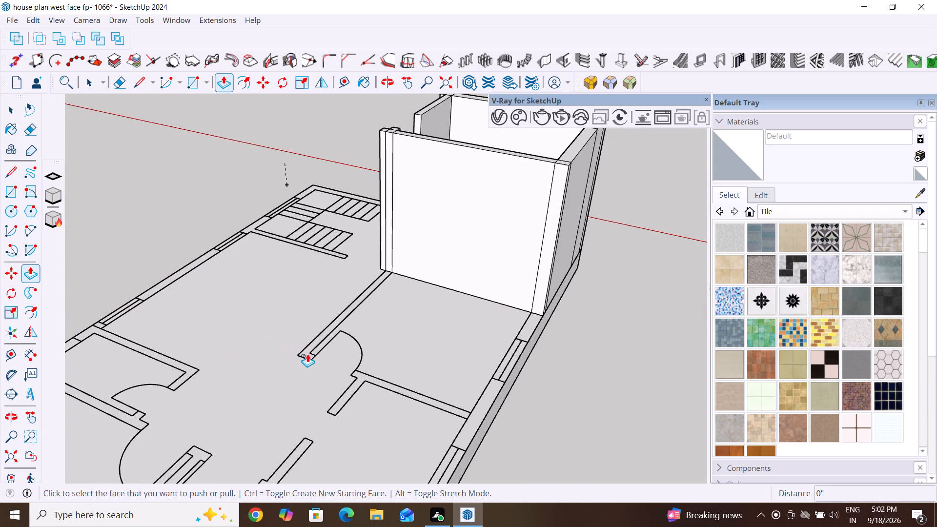
# Push/Pull the hall-side wall's end face 10' 1" along its plan strip, stopping at the start of the end block.
pyautogui.scroll(5, 316, 347)
pyautogui.click(430, 220)
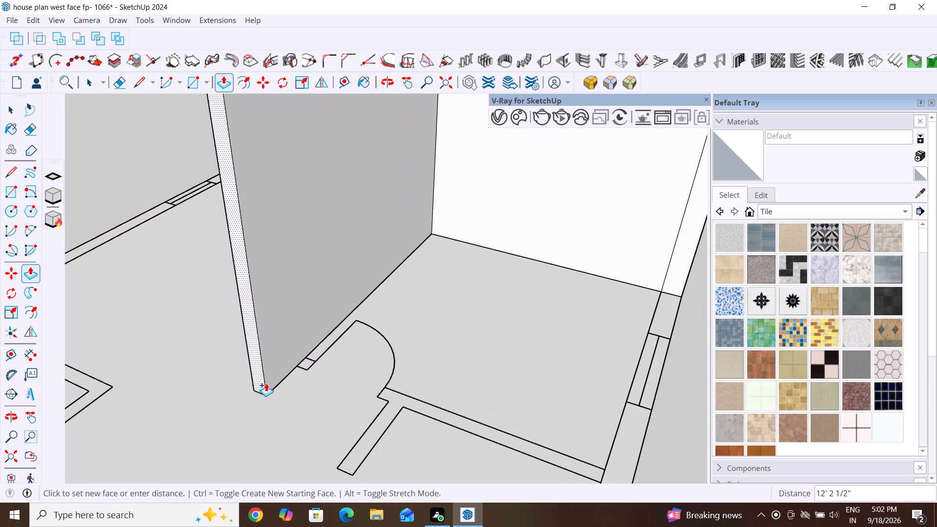
pyautogui.scroll(4, 306, 358)
pyautogui.click(308, 358)
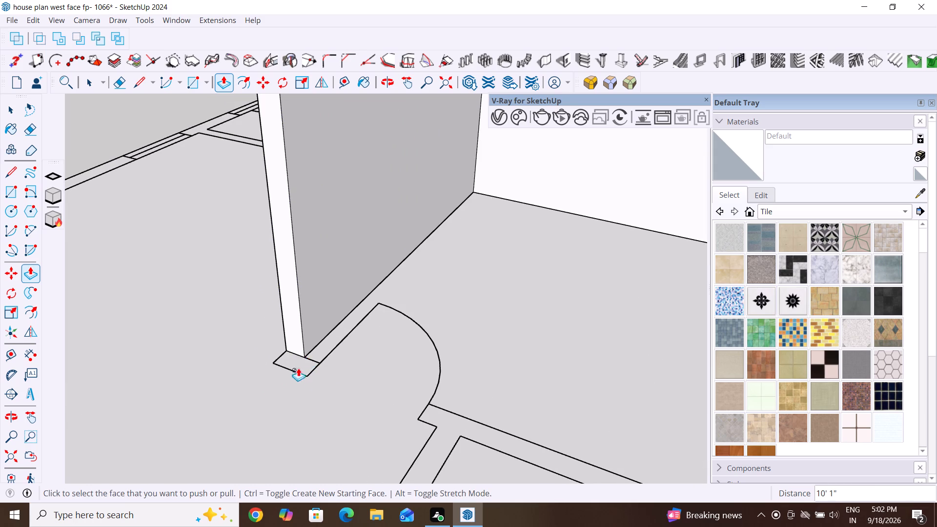
# Add a 6" end segment to the hall-side wall and pull its door-side face out to the corner of the plan outline.
pyautogui.click(296, 343)
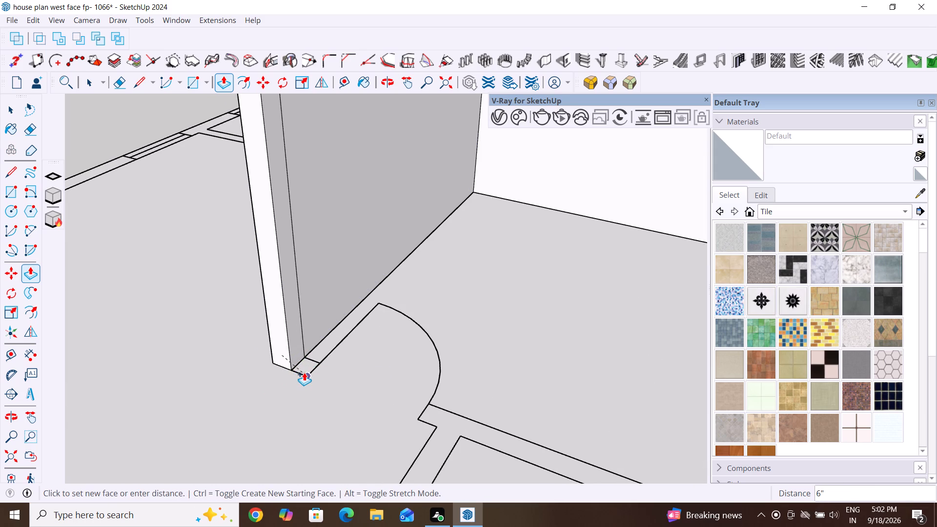
pyautogui.click(297, 374)
pyautogui.click(302, 357)
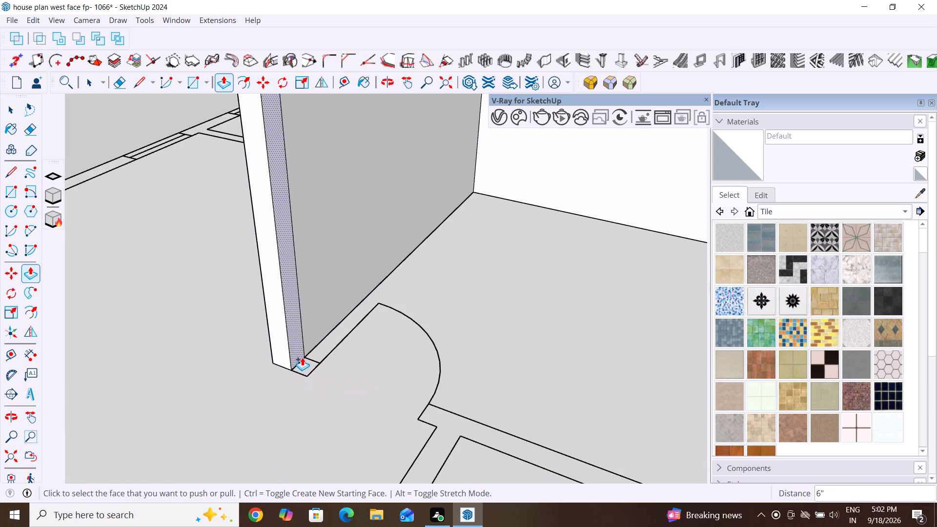
pyautogui.click(308, 376)
# Push/Pull the outer wall's end face 10' 1" along the plan to the near corner of the next cross partition.
pyautogui.scroll(-8, 300, 354)
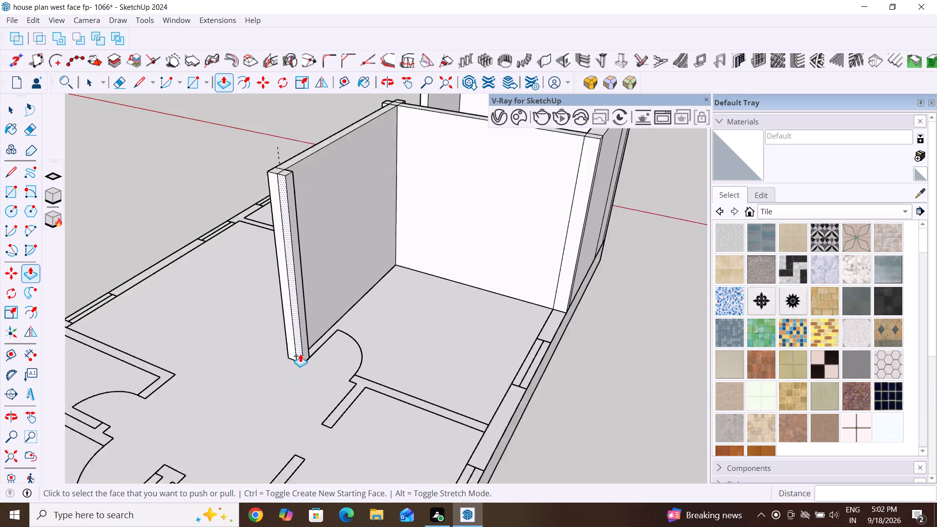
pyautogui.scroll(-6, 300, 354)
pyautogui.moveTo(362, 409); pyautogui.dragTo(405, 392, button='middle')
pyautogui.scroll(2, 502, 317)
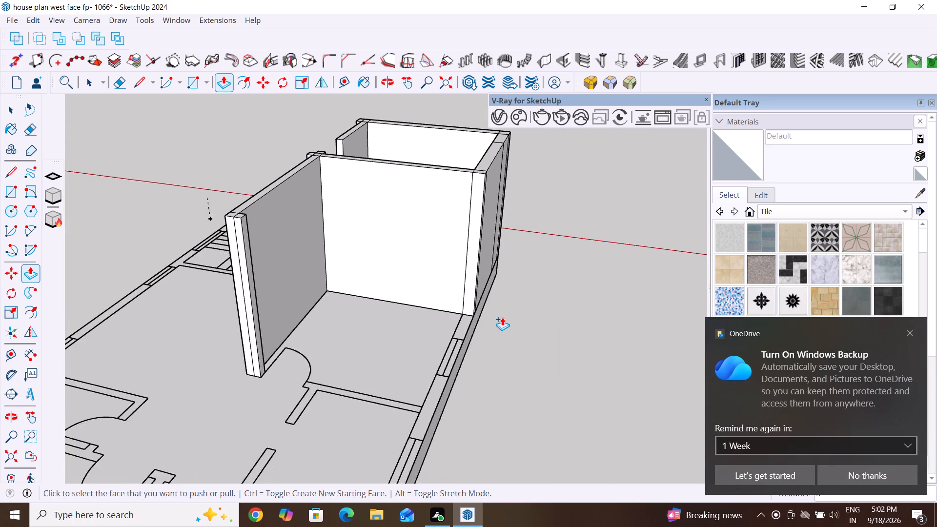
pyautogui.scroll(2, 502, 317)
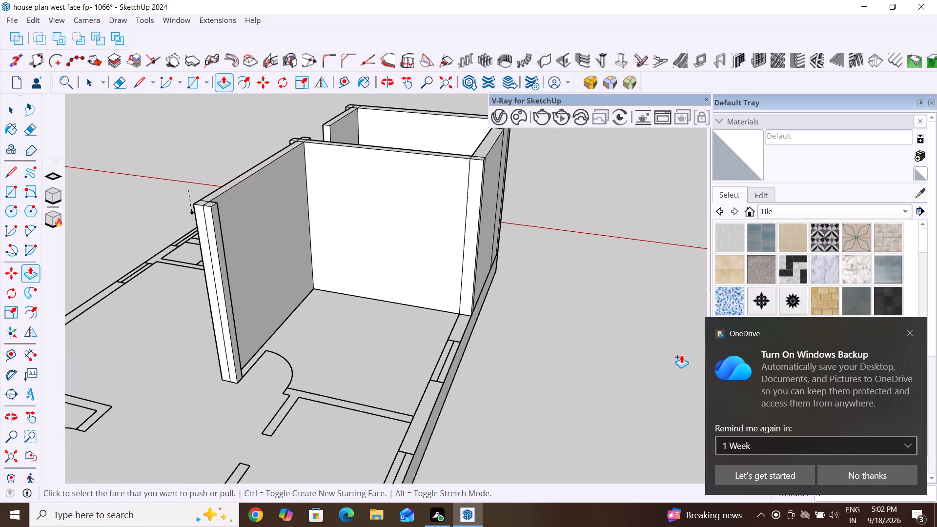
pyautogui.click(911, 332)
pyautogui.click(465, 308)
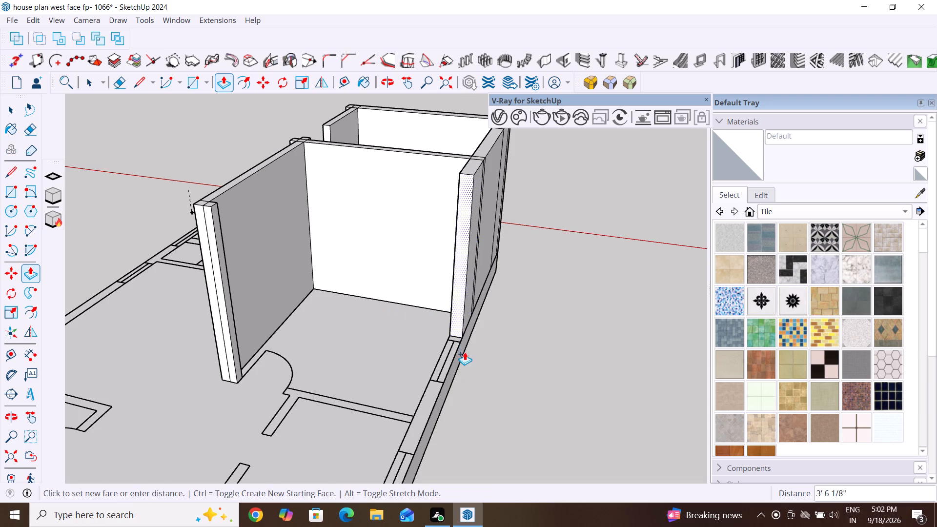
pyautogui.moveTo(425, 408); pyautogui.dragTo(756, 349, button='middle')
pyautogui.moveTo(579, 325); pyautogui.dragTo(550, 372, button='middle')
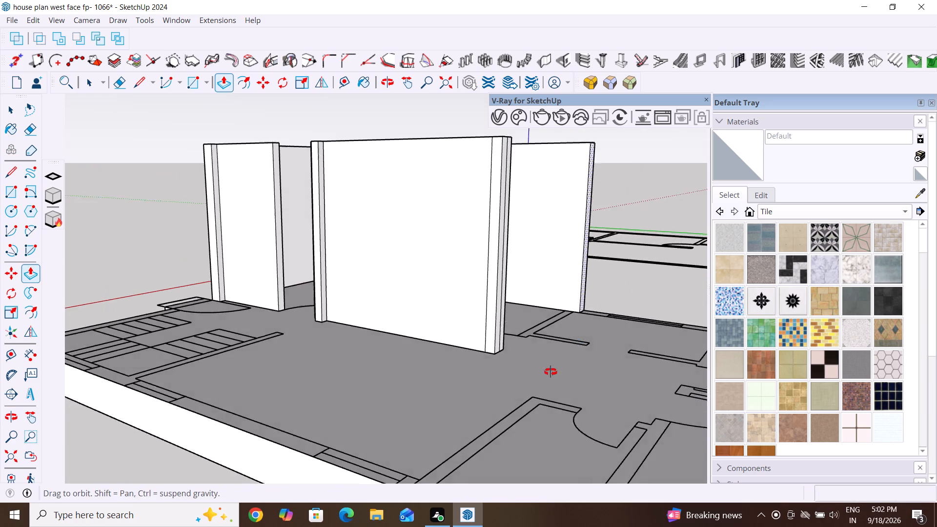
pyautogui.moveTo(550, 372); pyautogui.dragTo(546, 457, button='middle')
pyautogui.scroll(5, 567, 364)
pyautogui.click(560, 314)
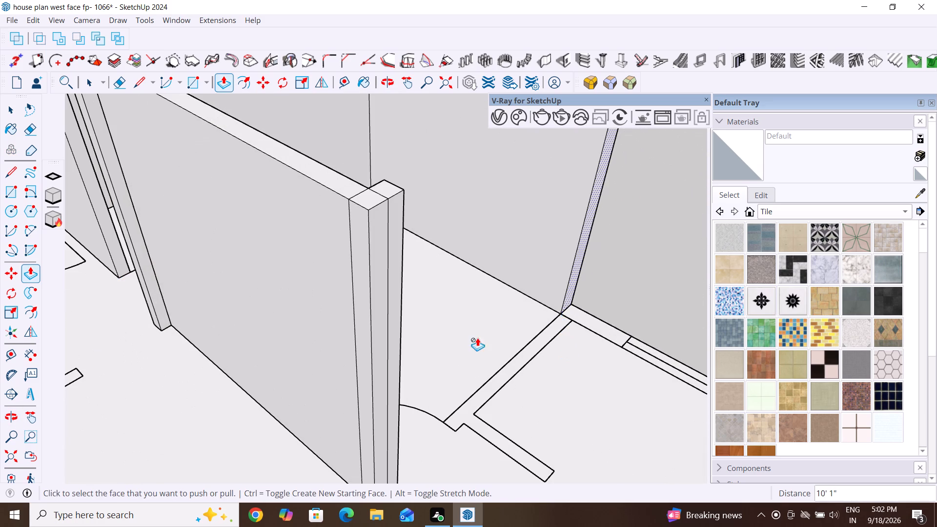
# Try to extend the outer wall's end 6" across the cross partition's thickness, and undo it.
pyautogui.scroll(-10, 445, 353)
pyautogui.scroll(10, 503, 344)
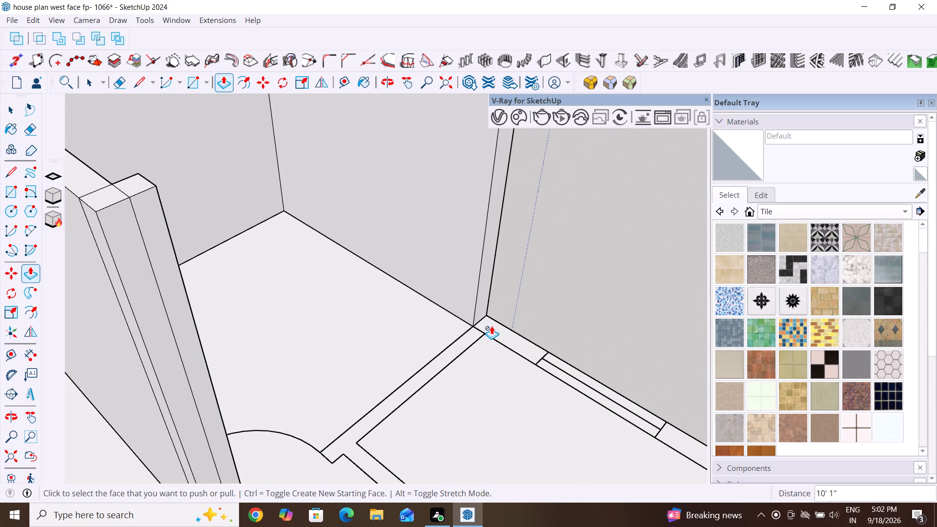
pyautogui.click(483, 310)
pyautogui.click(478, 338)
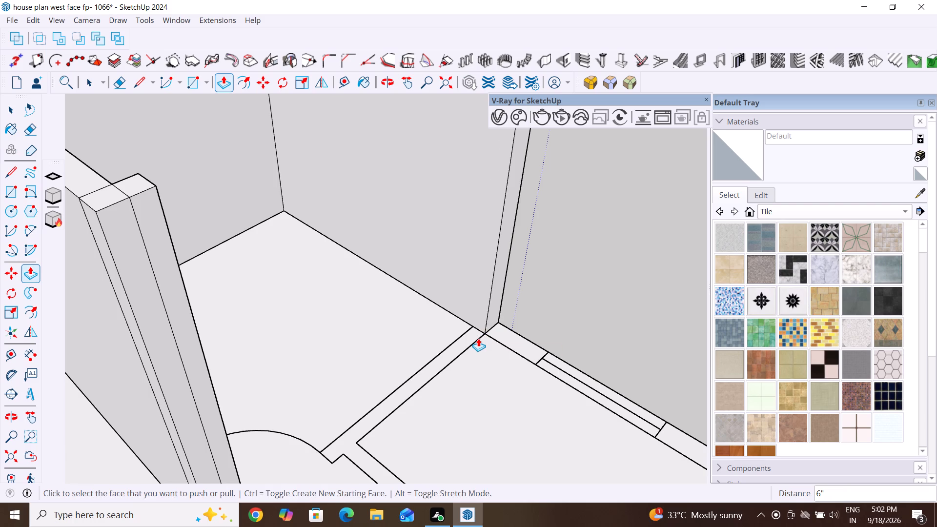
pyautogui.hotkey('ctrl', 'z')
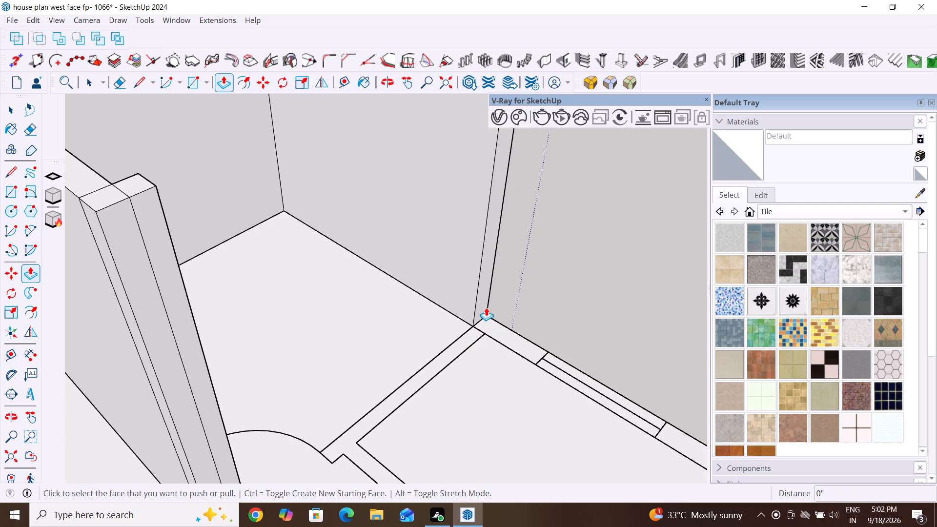
# Extend the outer wall by a new 6" segment and pull the segment's room-side face 6' along the cross partition strip.
pyautogui.click(483, 301)
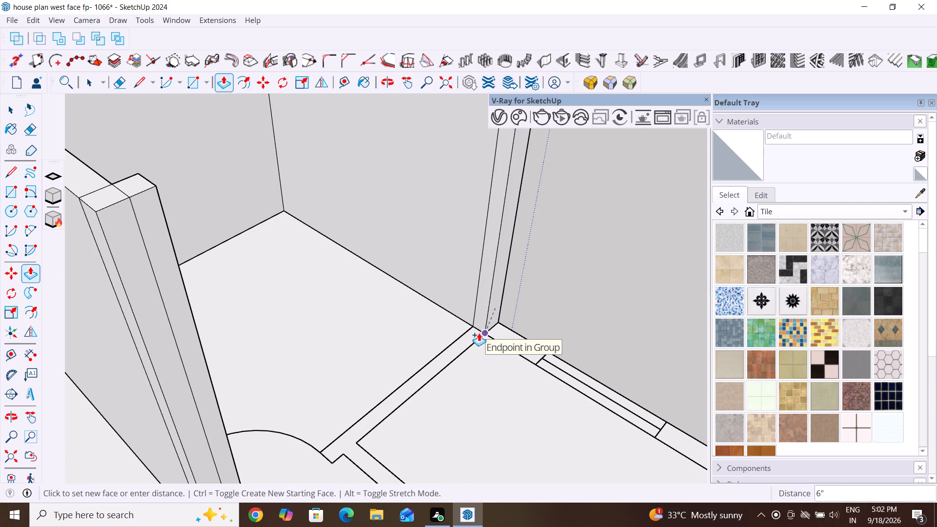
pyautogui.click(479, 333)
pyautogui.click(475, 324)
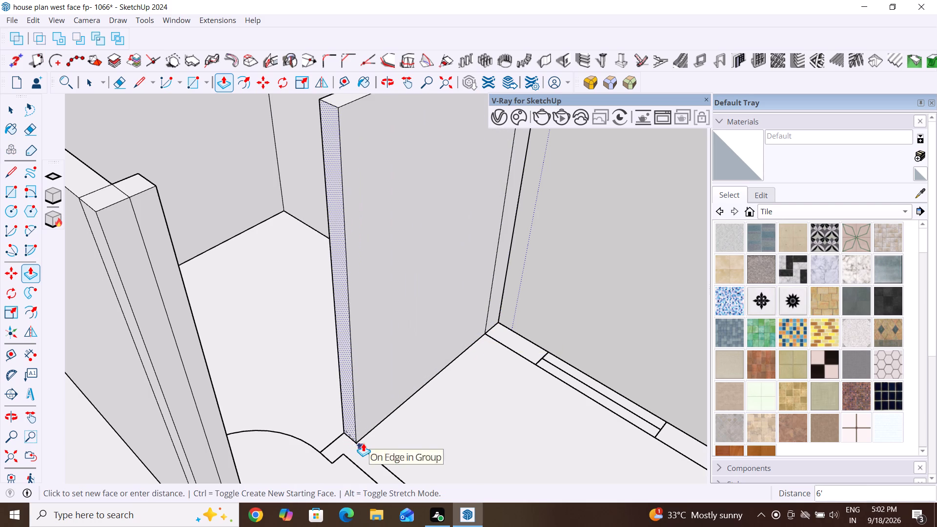
pyautogui.click(363, 443)
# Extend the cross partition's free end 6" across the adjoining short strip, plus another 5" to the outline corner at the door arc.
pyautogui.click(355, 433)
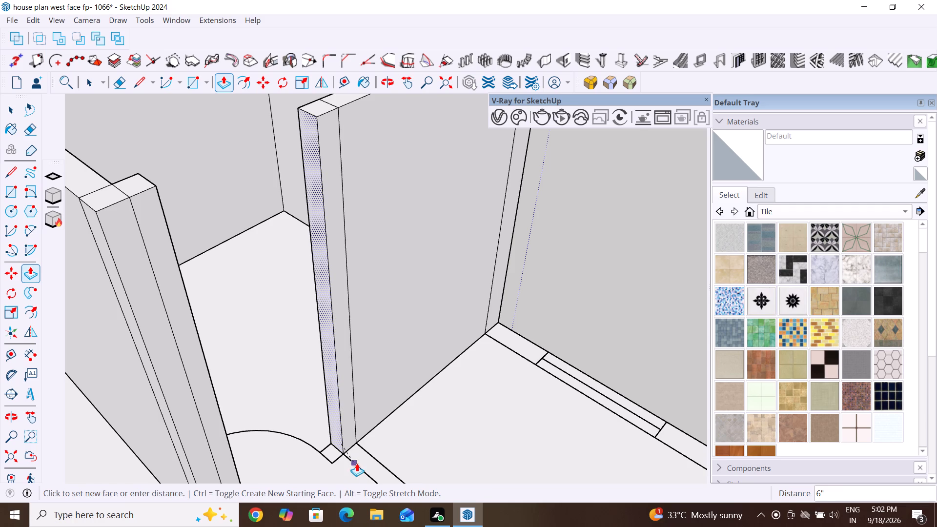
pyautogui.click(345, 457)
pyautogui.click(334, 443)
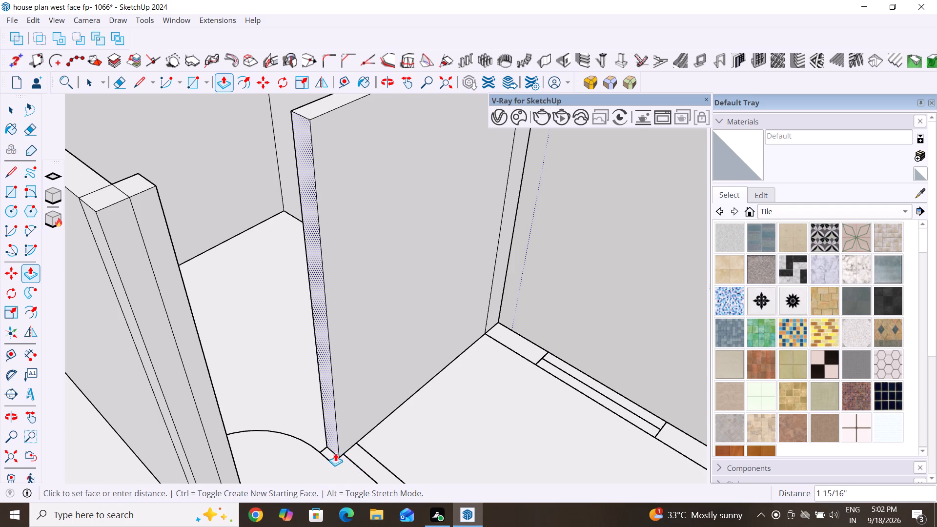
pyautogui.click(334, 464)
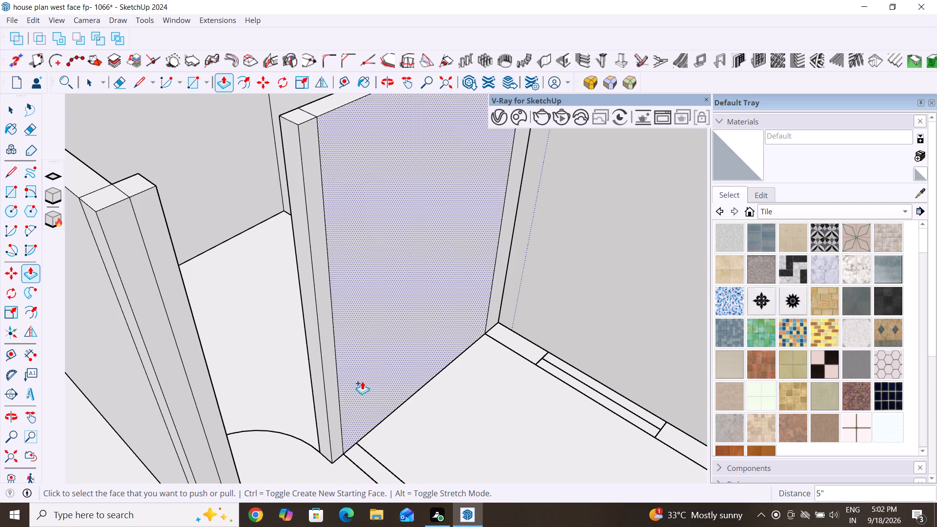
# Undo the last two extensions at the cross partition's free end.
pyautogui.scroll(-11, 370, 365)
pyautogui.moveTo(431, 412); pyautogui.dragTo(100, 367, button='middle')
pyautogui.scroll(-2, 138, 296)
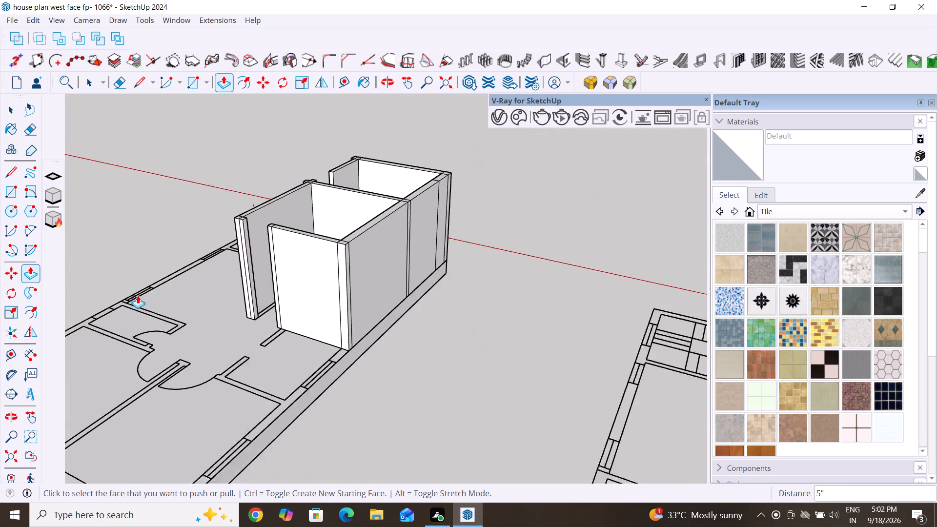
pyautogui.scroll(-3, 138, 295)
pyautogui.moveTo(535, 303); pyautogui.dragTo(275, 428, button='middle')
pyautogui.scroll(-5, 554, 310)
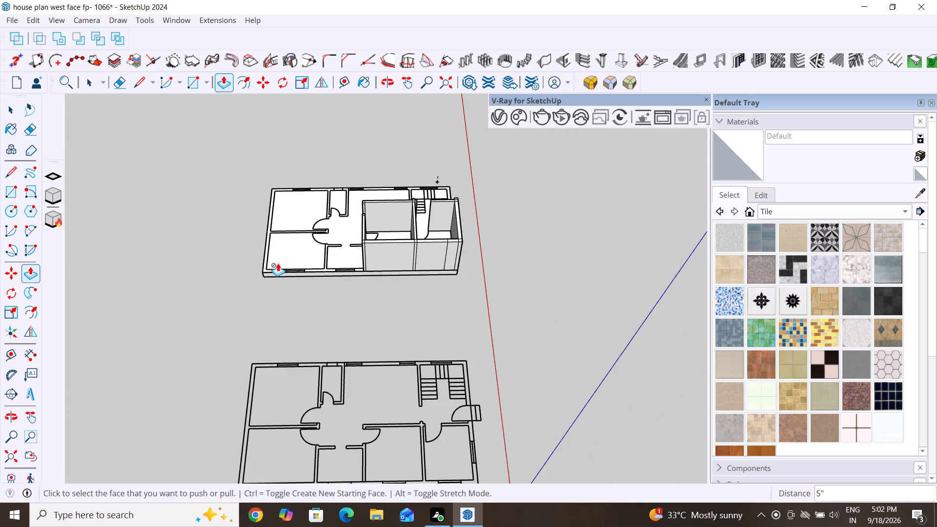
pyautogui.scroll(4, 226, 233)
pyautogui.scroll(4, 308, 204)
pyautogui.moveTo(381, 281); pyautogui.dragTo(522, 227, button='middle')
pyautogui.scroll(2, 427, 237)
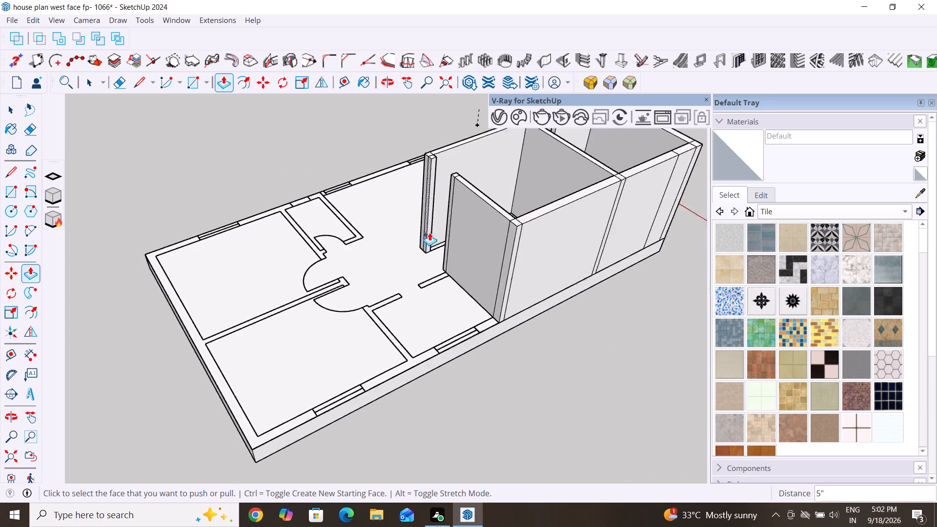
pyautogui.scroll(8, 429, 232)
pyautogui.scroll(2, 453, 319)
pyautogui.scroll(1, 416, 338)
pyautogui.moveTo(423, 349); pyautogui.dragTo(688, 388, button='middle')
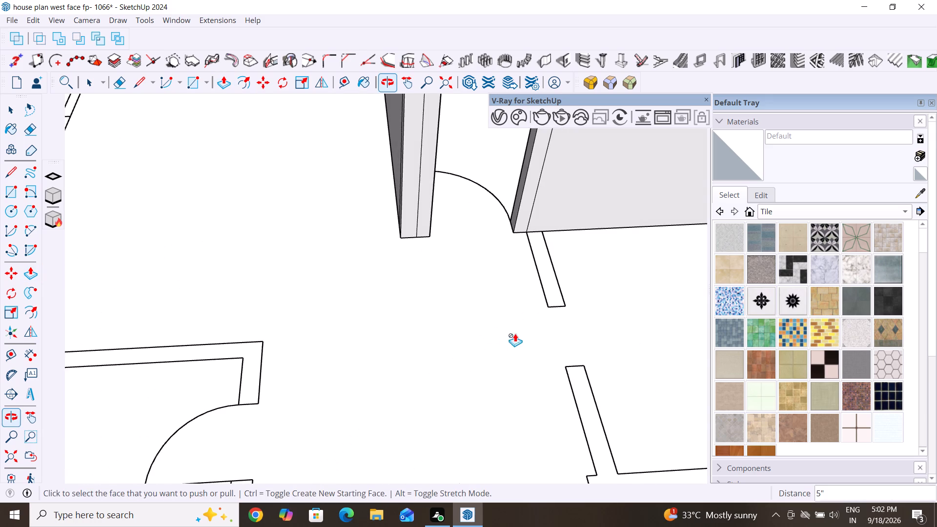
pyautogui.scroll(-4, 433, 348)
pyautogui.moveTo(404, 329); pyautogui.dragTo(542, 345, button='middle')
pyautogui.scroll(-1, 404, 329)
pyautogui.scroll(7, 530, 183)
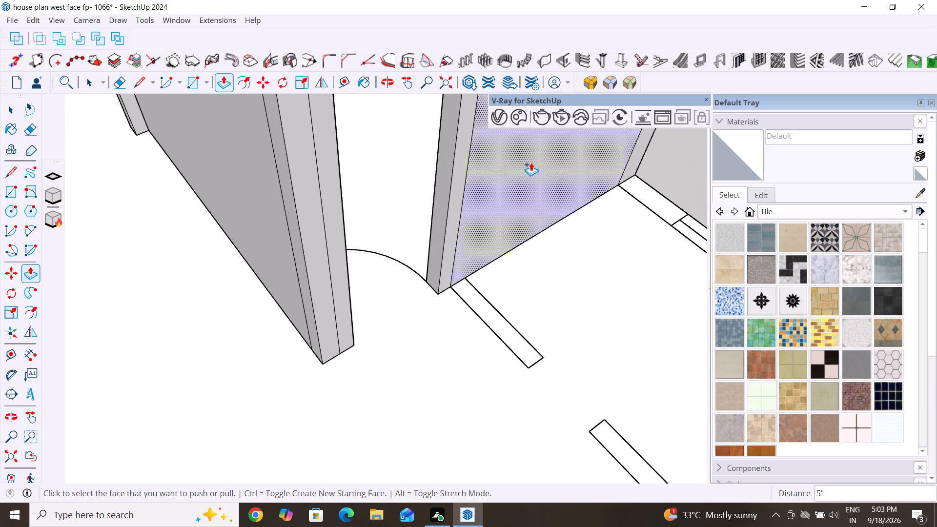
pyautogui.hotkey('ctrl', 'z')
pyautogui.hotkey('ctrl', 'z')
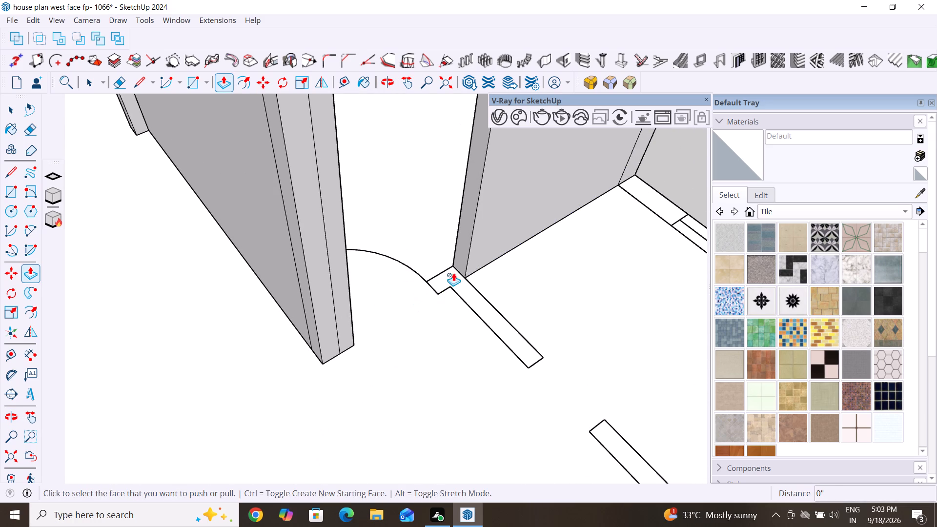
# Extend the cross partition's free end by a new 6" segment and a further 5" segment to the outline corner at the door arc.
pyautogui.click(464, 264)
pyautogui.hotkey('ctrl', 'z')
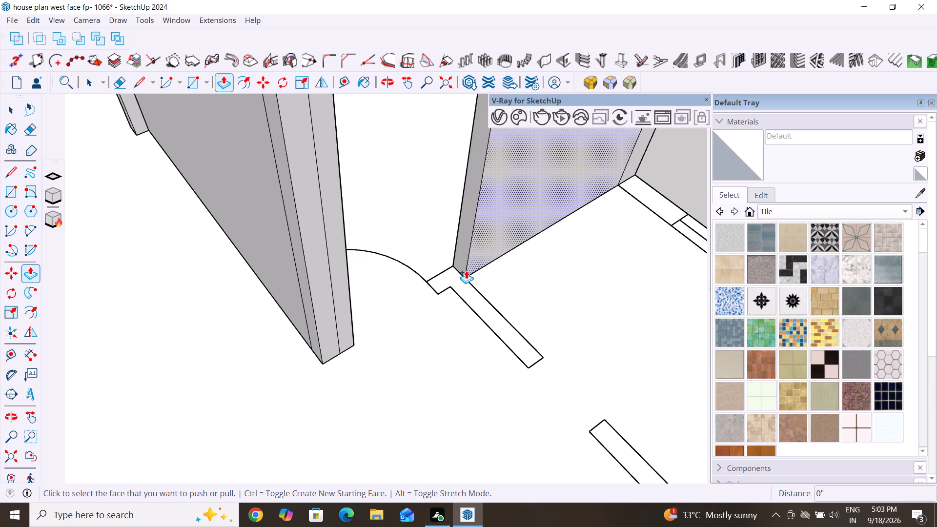
pyautogui.click(462, 264)
pyautogui.click(456, 288)
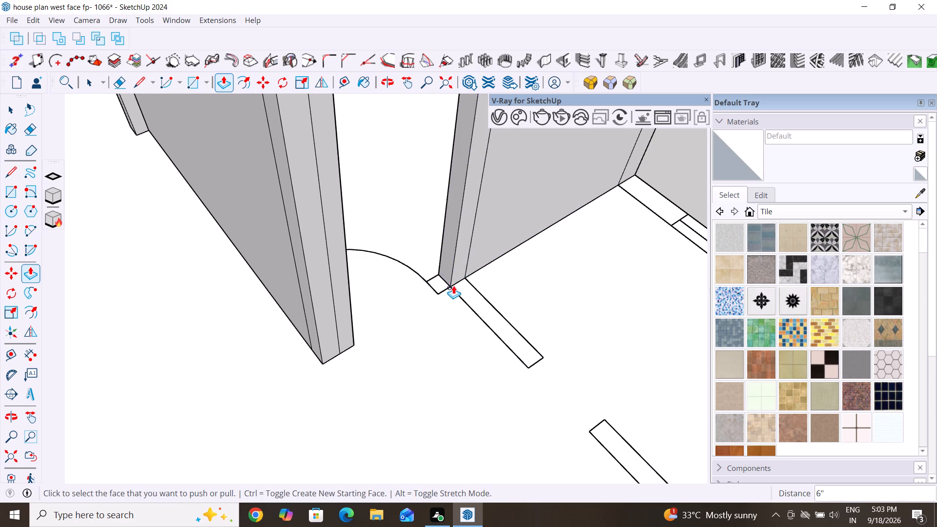
pyautogui.click(447, 271)
pyautogui.click(439, 298)
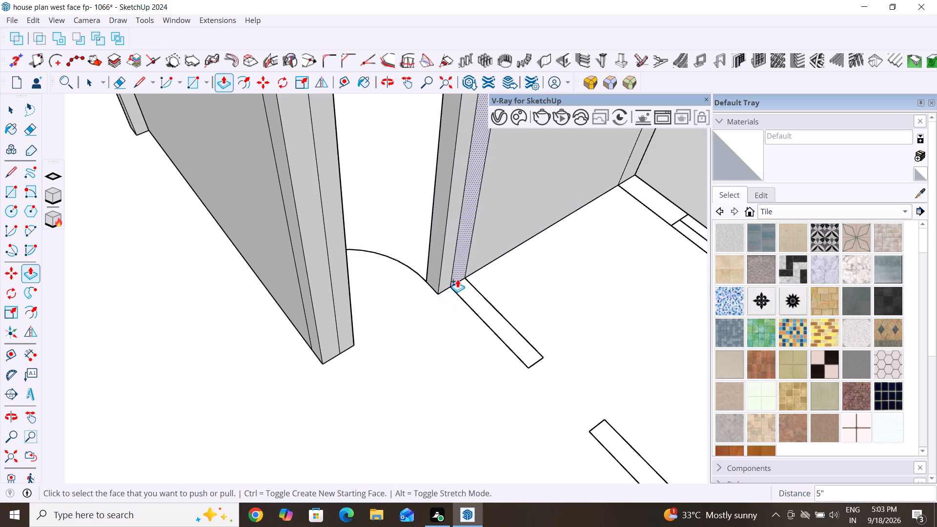
# Push/Pull the 6" segment's side face 3' along the short wall strip to its end at the next door opening.
pyautogui.click(457, 279)
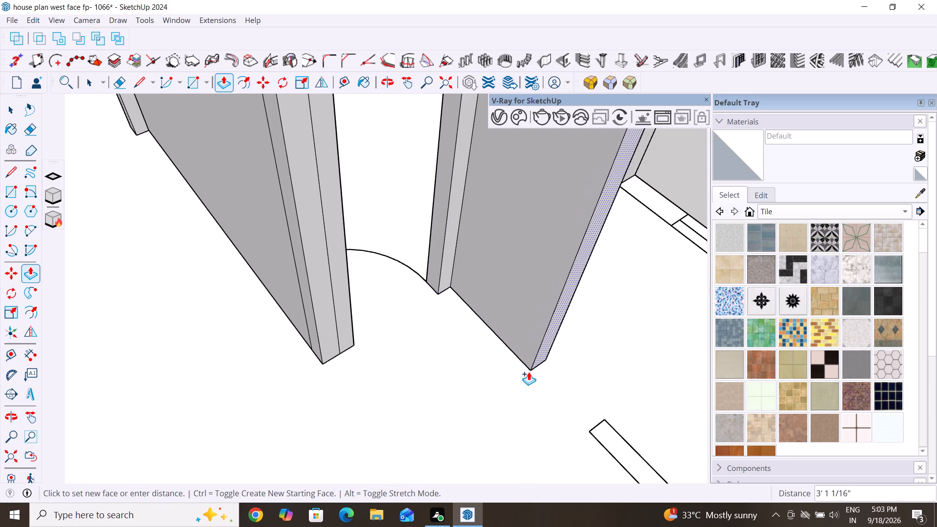
pyautogui.moveTo(536, 365); pyautogui.dragTo(554, 269, button='middle')
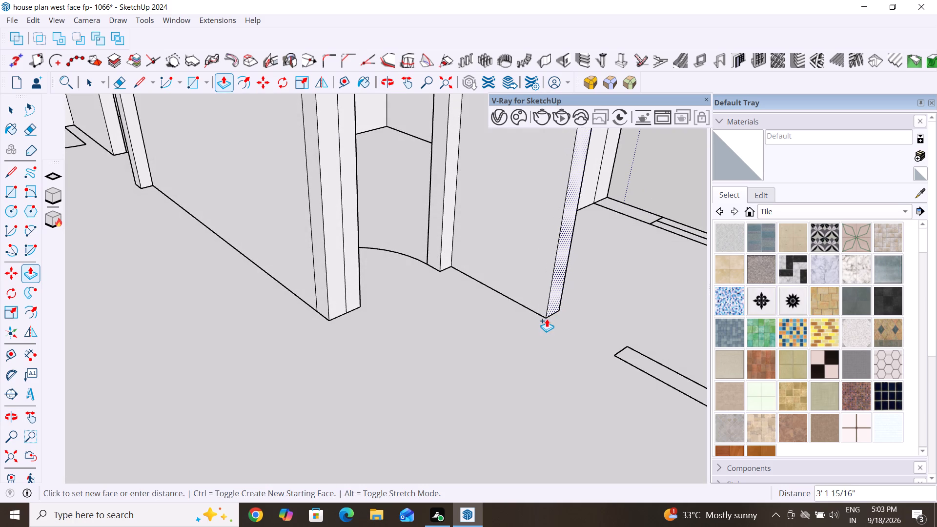
pyautogui.click(545, 312)
pyautogui.scroll(-11, 453, 277)
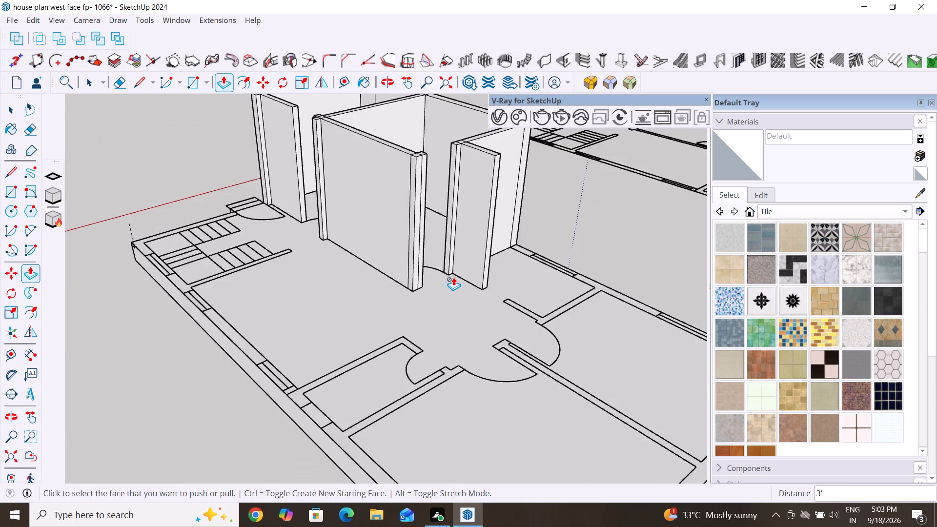
pyautogui.scroll(-5, 452, 277)
pyautogui.moveTo(498, 329); pyautogui.dragTo(216, 353, button='middle')
pyautogui.scroll(2, 430, 310)
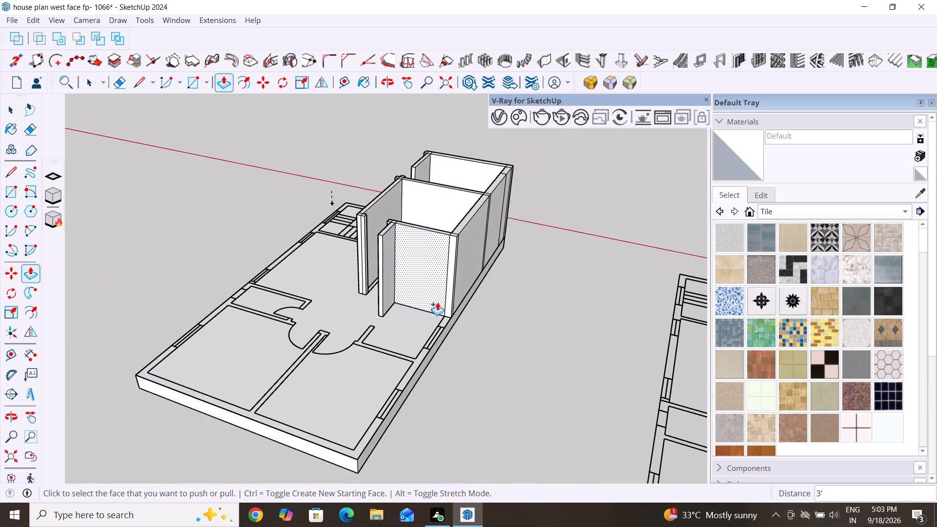
# Push/Pull the outer wall's free end 8' along the floor plan to the next cross partition.
pyautogui.scroll(3, 437, 302)
pyautogui.scroll(-6, 524, 289)
pyautogui.moveTo(628, 281); pyautogui.dragTo(528, 347, button='middle')
pyautogui.scroll(-4, 526, 308)
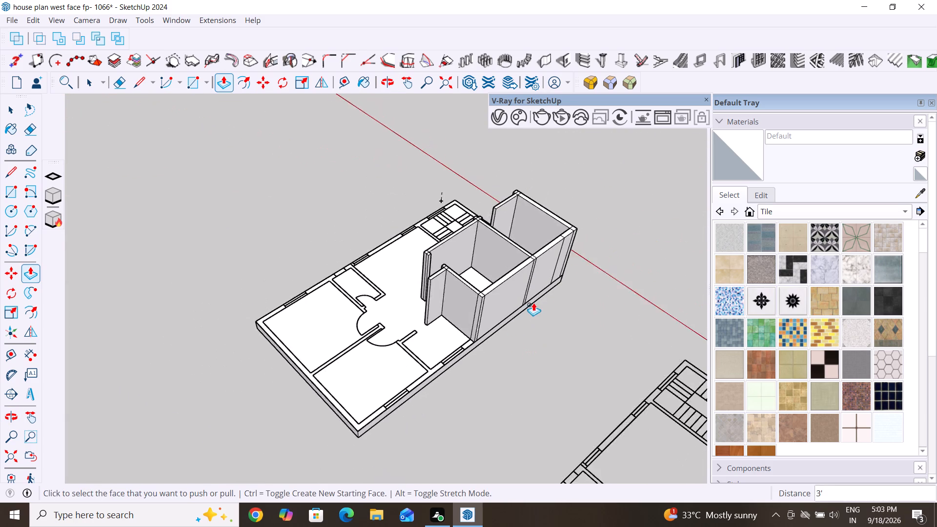
pyautogui.scroll(-2, 533, 303)
pyautogui.moveTo(464, 449); pyautogui.dragTo(380, 446, button='middle')
pyautogui.scroll(15, 491, 392)
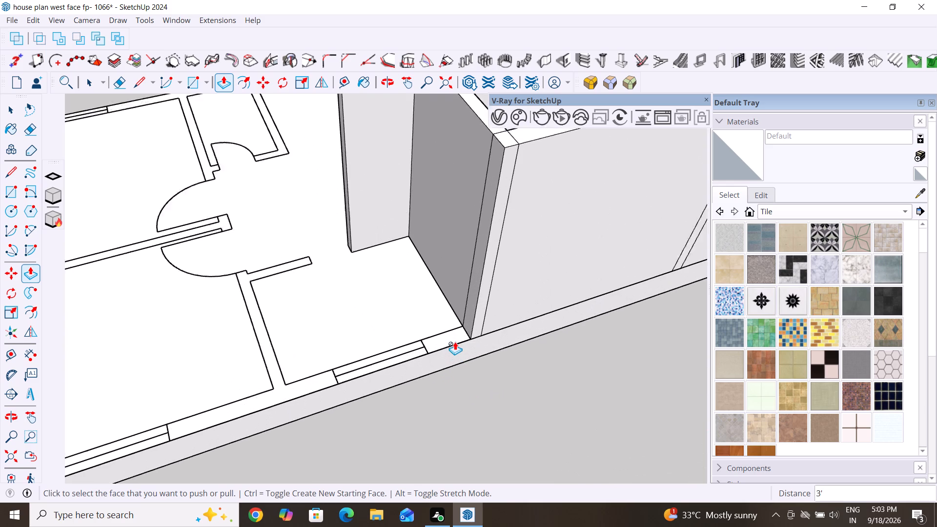
pyautogui.scroll(1, 455, 342)
pyautogui.click(470, 324)
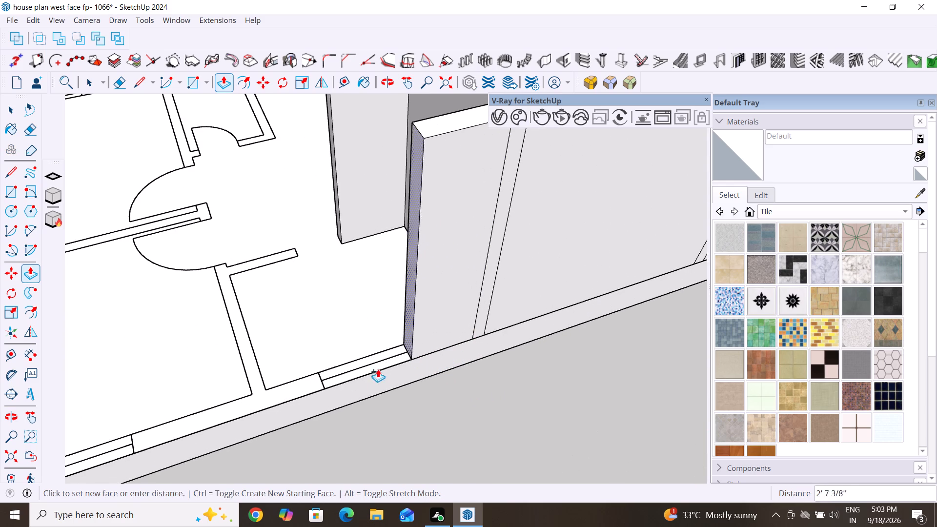
pyautogui.moveTo(305, 391); pyautogui.dragTo(697, 372, button='middle')
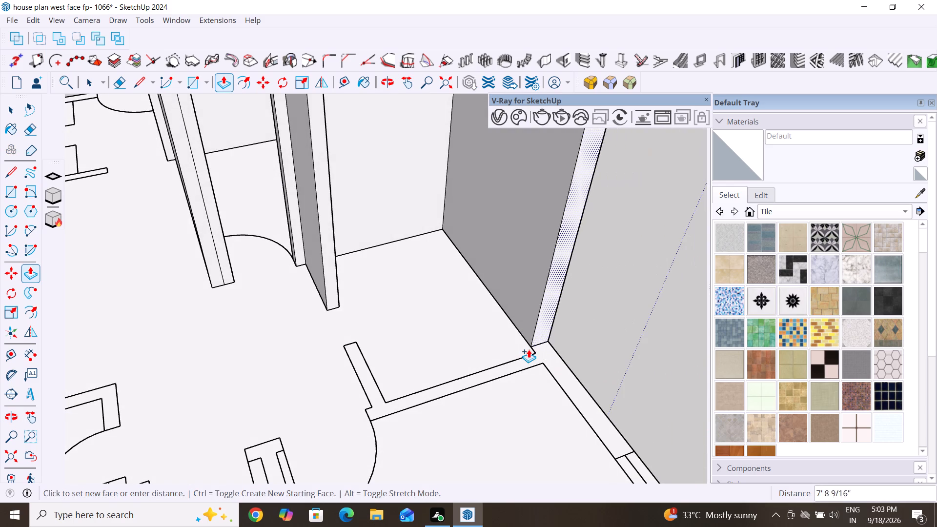
pyautogui.click(536, 351)
# Extend the outer wall's end by a new 6" segment across the thickness of the next cross partition.
pyautogui.scroll(-12, 466, 337)
pyautogui.moveTo(428, 348); pyautogui.dragTo(596, 299, button='middle')
pyautogui.scroll(5, 609, 303)
pyautogui.moveTo(303, 349); pyautogui.dragTo(531, 338, button='middle')
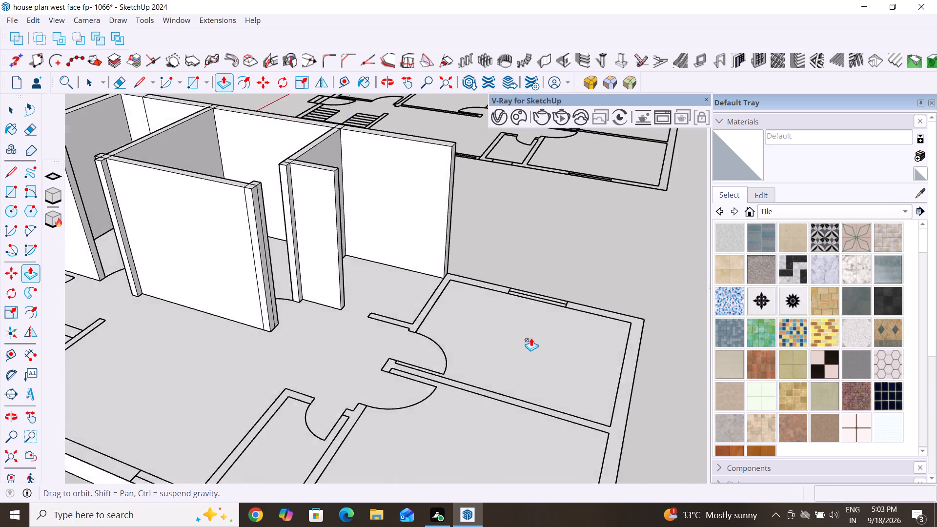
pyautogui.moveTo(531, 338); pyautogui.dragTo(498, 349, button='middle')
pyautogui.scroll(7, 603, 293)
pyautogui.moveTo(615, 246); pyautogui.dragTo(461, 365, button='middle')
pyautogui.scroll(1, 264, 282)
pyautogui.scroll(-4, 255, 307)
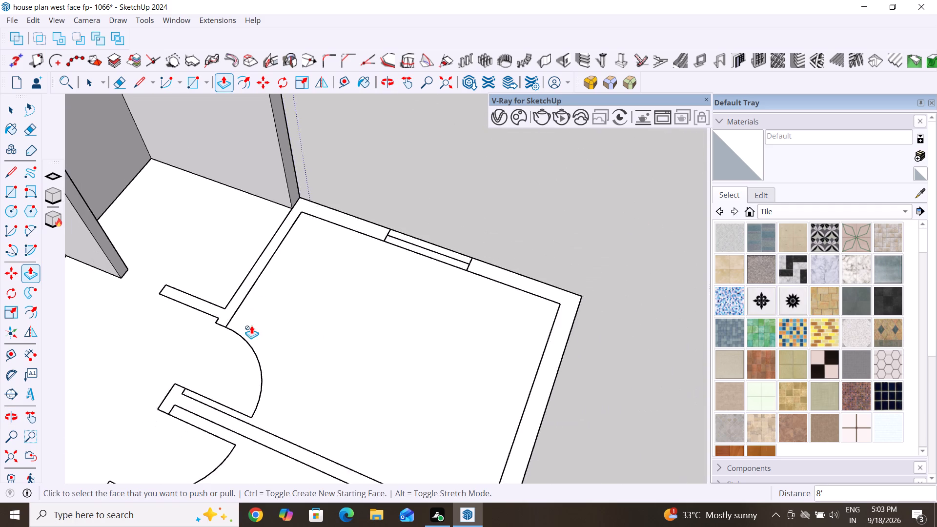
pyautogui.scroll(-2, 251, 325)
pyautogui.scroll(-6, 277, 181)
pyautogui.scroll(8, 261, 108)
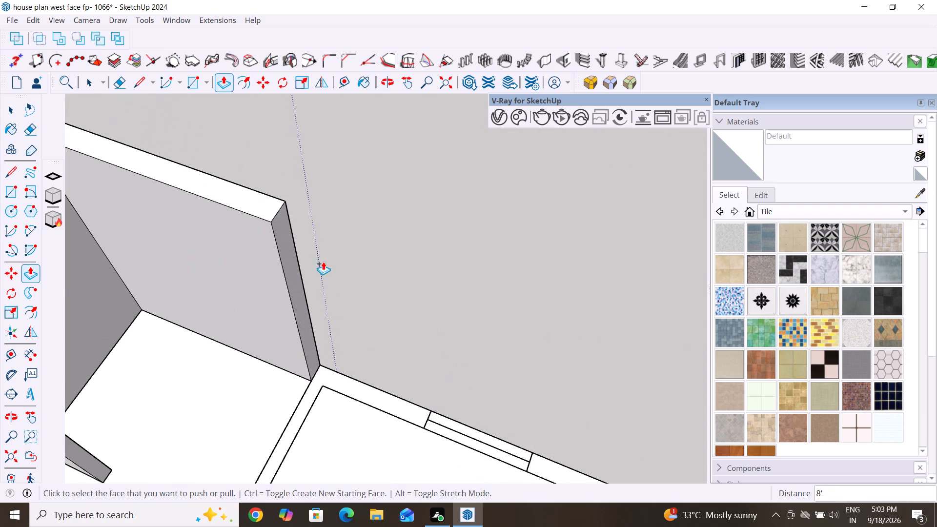
pyautogui.scroll(-6, 400, 239)
pyautogui.moveTo(397, 367); pyautogui.dragTo(396, 312, button='middle')
pyautogui.scroll(4, 315, 367)
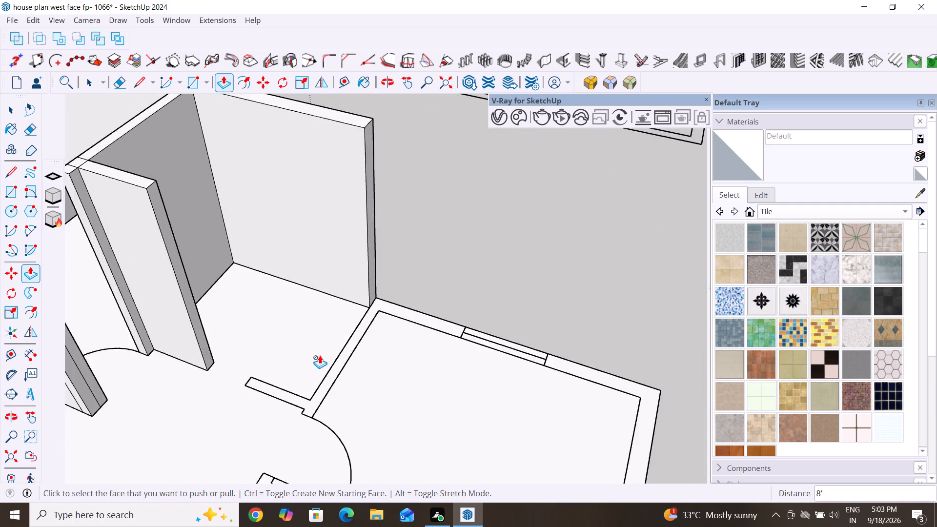
pyautogui.scroll(2, 320, 355)
pyautogui.click(387, 284)
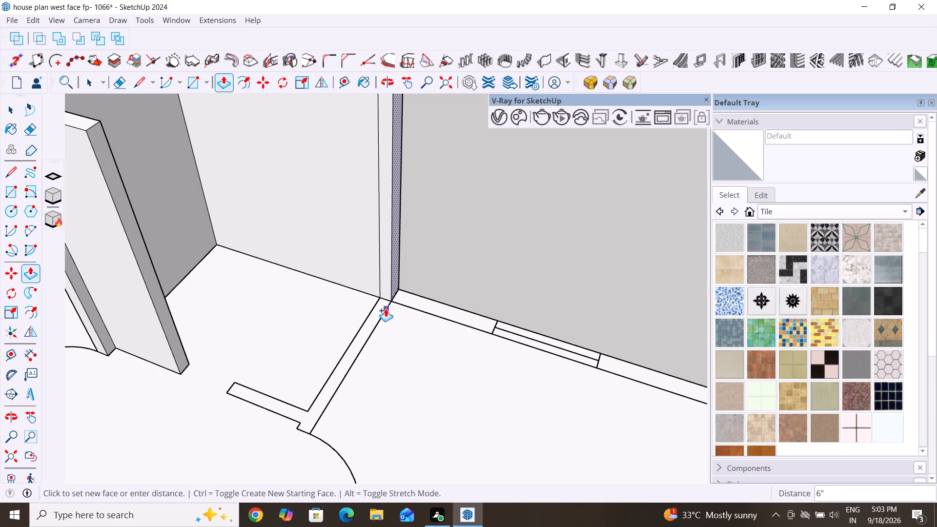
pyautogui.click(389, 308)
# Push/Pull the 6" segment's inner side face about 6' along the cross partition to the short wall strip.
pyautogui.click(386, 295)
pyautogui.moveTo(338, 387); pyautogui.dragTo(530, 396, button='middle')
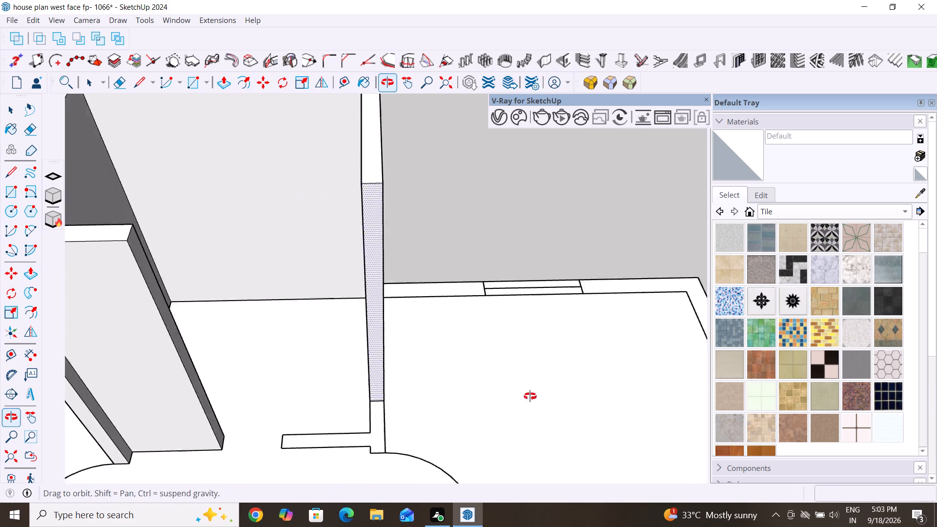
pyautogui.moveTo(530, 396); pyautogui.dragTo(649, 359, button='middle')
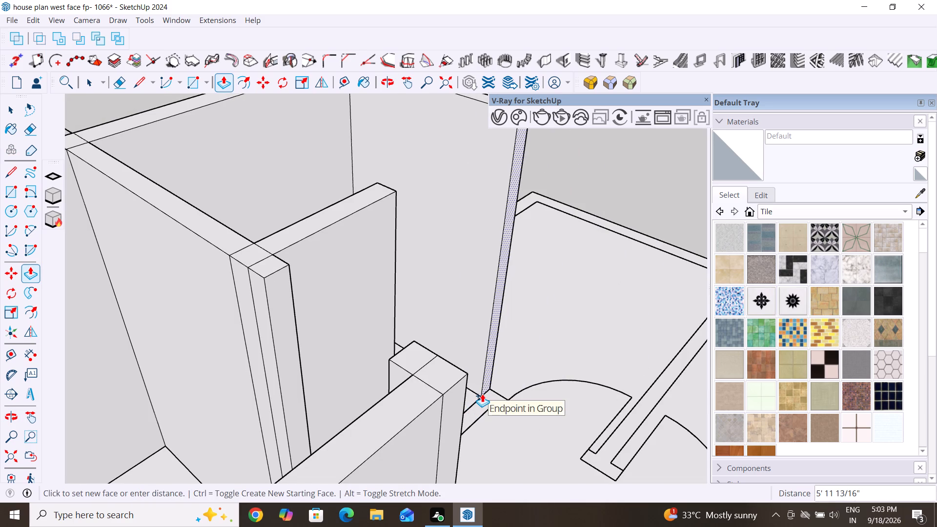
pyautogui.click(482, 394)
# Extend the cross partition's free end about 6" across the short wall strip, plus another segment to the outline corner at the door arc.
pyautogui.scroll(-8, 468, 306)
pyautogui.moveTo(500, 384); pyautogui.dragTo(473, 430, button='middle')
pyautogui.scroll(4, 474, 394)
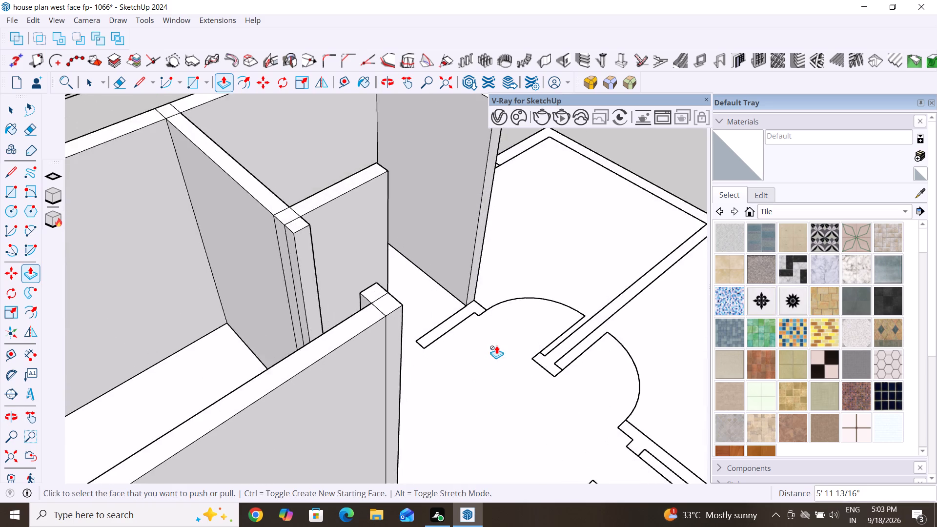
pyautogui.scroll(4, 496, 345)
pyautogui.click(457, 286)
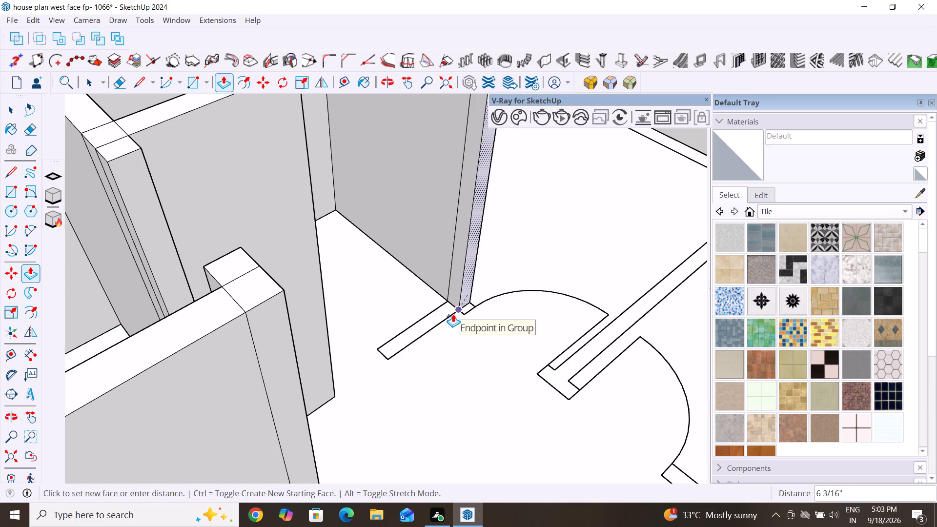
pyautogui.click(453, 314)
pyautogui.scroll(8, 454, 312)
pyautogui.click(476, 284)
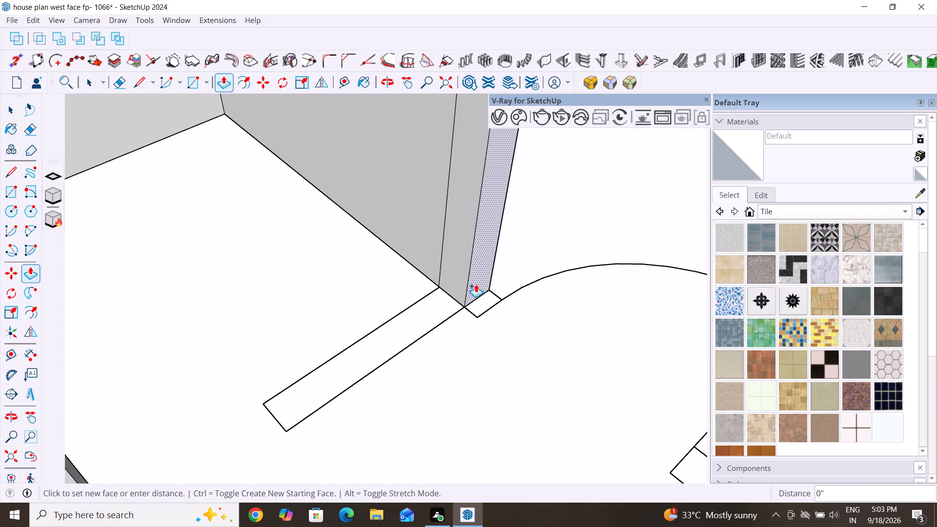
pyautogui.click(475, 316)
# Push/Pull the side face of the segment on the short wall strip 3' to the strip's end.
pyautogui.click(458, 293)
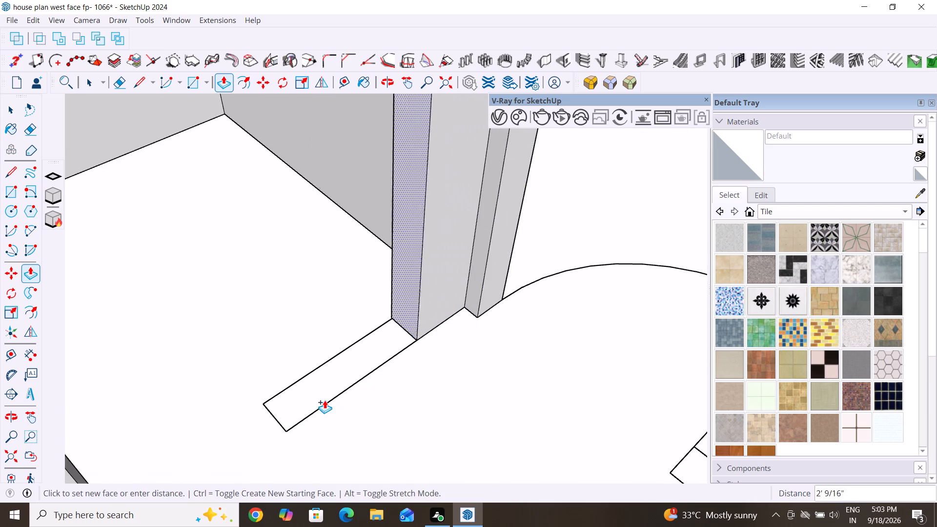
pyautogui.click(286, 433)
# Extend the outer wall past the window to the room's inner corner, plus a new 9" segment to the plinth's outer corner.
pyautogui.scroll(-12, 321, 356)
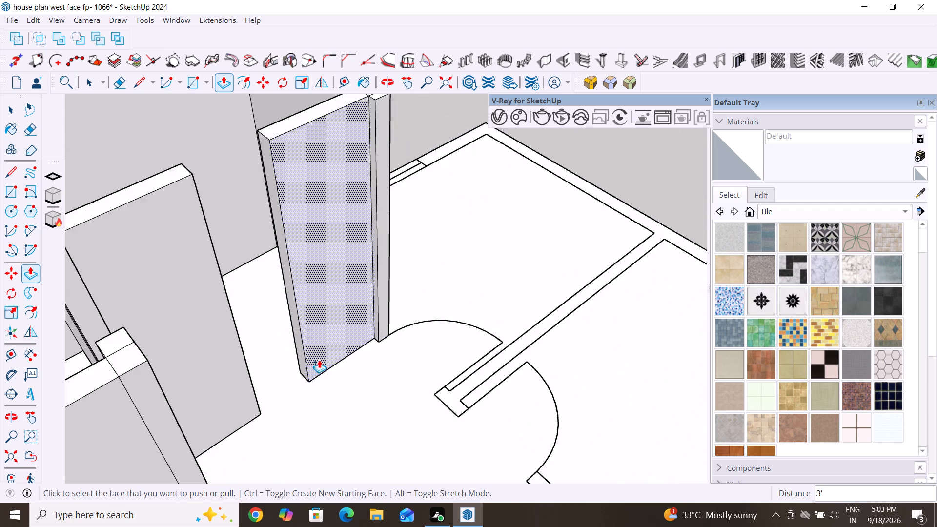
pyautogui.scroll(-7, 319, 360)
pyautogui.moveTo(532, 361); pyautogui.dragTo(178, 396, button='middle')
pyautogui.scroll(-6, 317, 300)
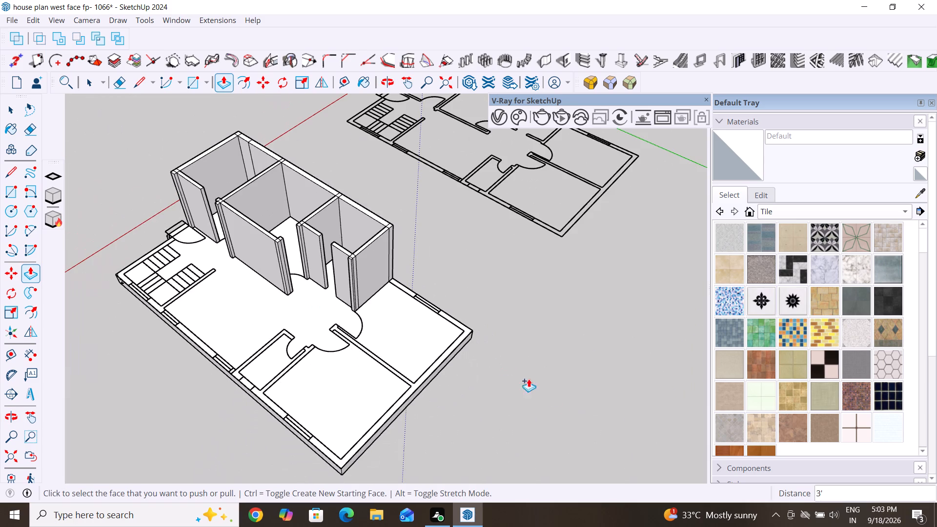
pyautogui.moveTo(549, 373); pyautogui.dragTo(517, 329, button='middle')
pyautogui.scroll(6, 467, 383)
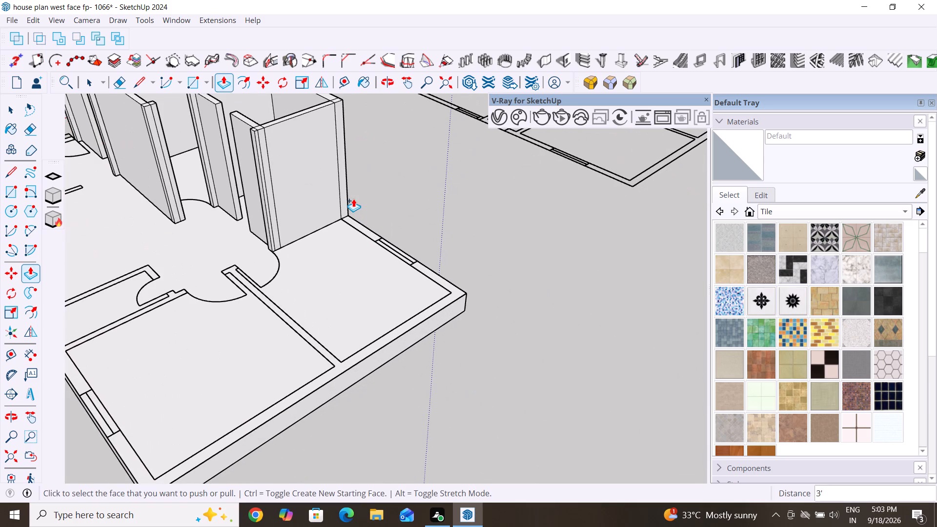
pyautogui.click(347, 197)
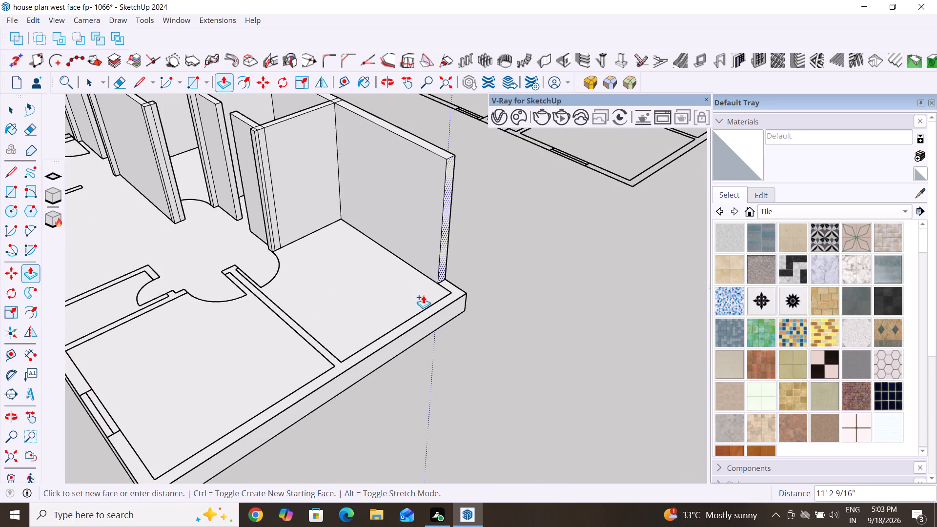
pyautogui.click(453, 295)
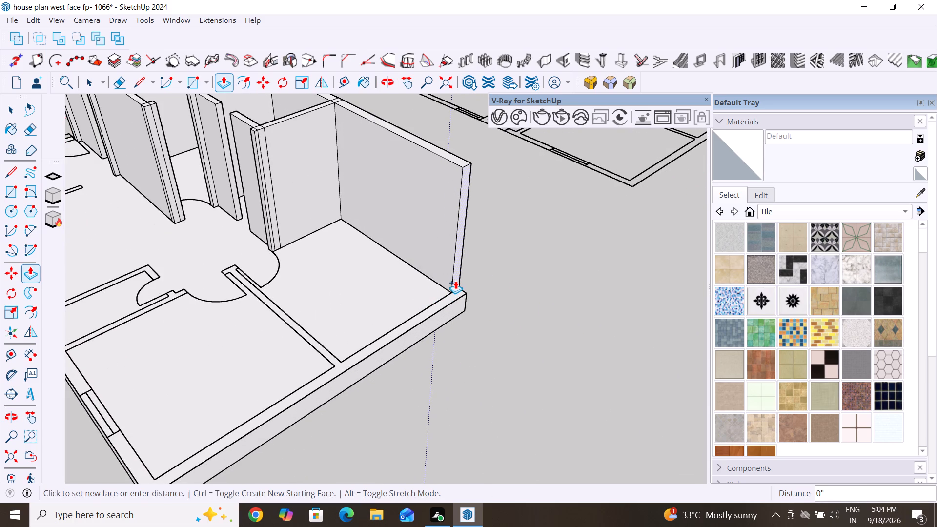
pyautogui.click(455, 281)
pyautogui.click(461, 304)
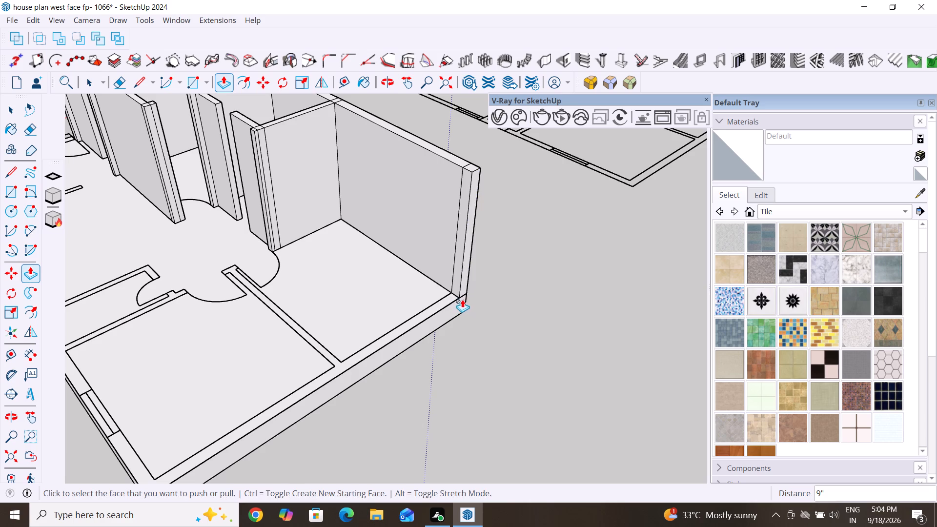
# Push/Pull the corner segment's inner face along the end wall to the bedroom partition, and add a segment across the partition's thickness.
pyautogui.click(455, 291)
pyautogui.moveTo(451, 302); pyautogui.dragTo(745, 333, button='middle')
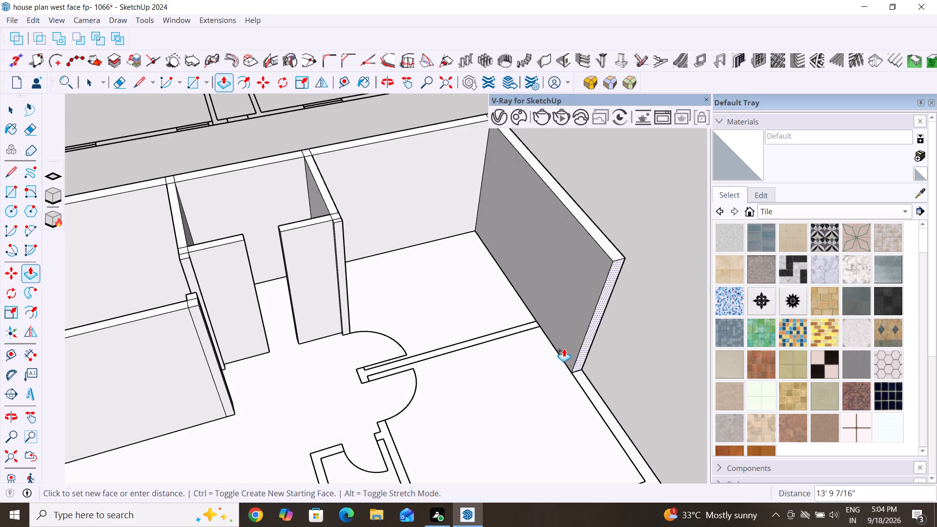
pyautogui.click(529, 320)
pyautogui.click(541, 314)
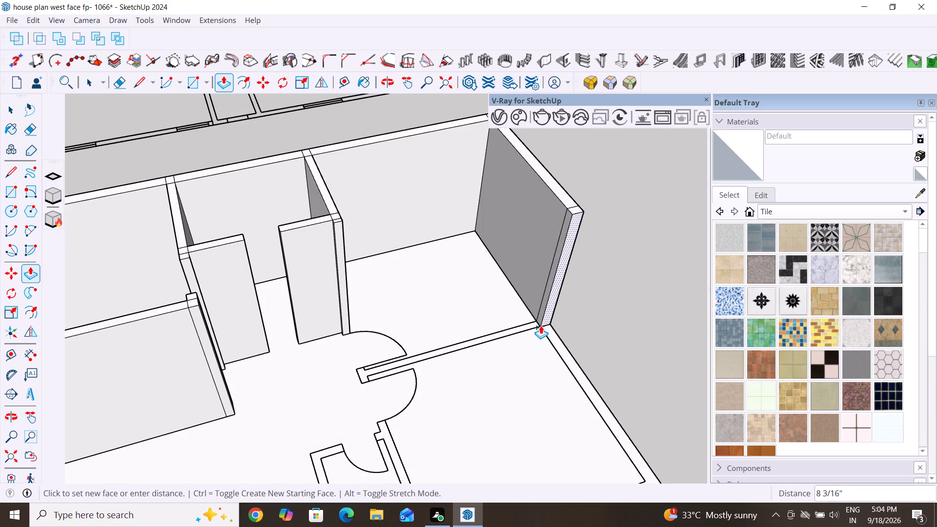
pyautogui.click(539, 326)
# Push/Pull the end wall segment's inner face 12' 6" along the bedroom partition to the wider block between the door openings.
pyautogui.click(538, 317)
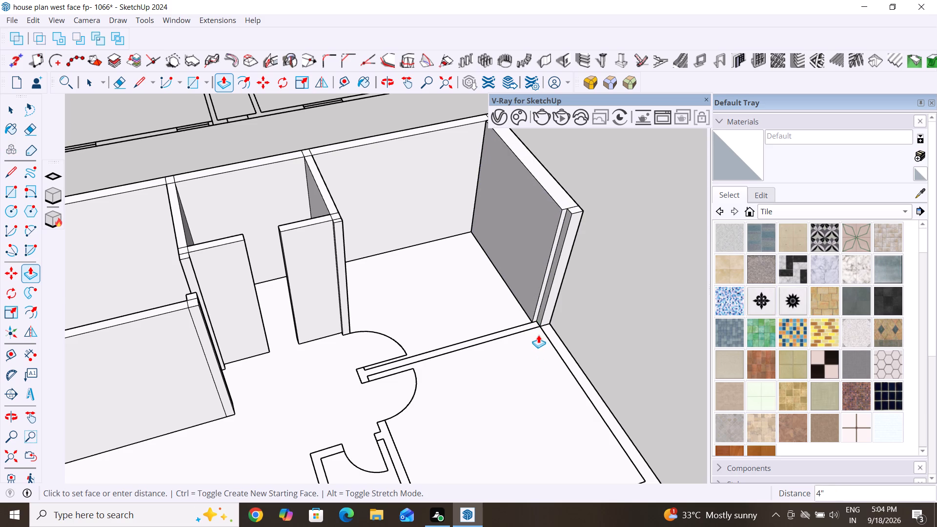
pyautogui.press('Escape')
pyautogui.scroll(7, 529, 314)
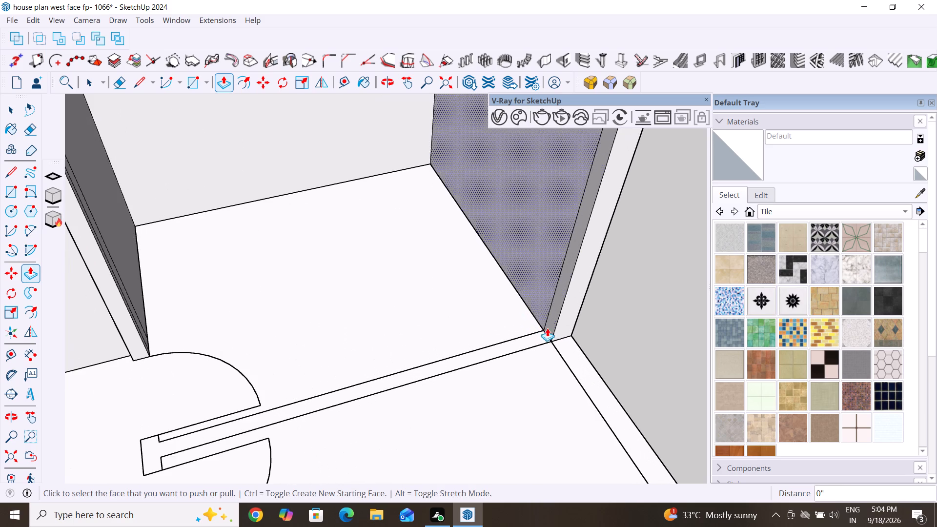
pyautogui.click(555, 328)
pyautogui.moveTo(376, 405); pyautogui.dragTo(638, 275, button='middle')
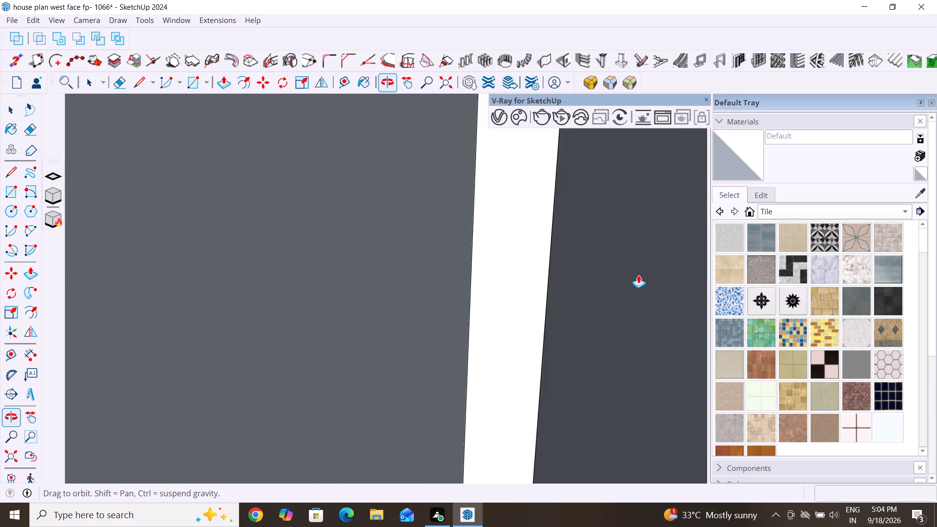
pyautogui.moveTo(617, 286); pyautogui.dragTo(369, 376, button='middle')
pyautogui.scroll(-11, 394, 374)
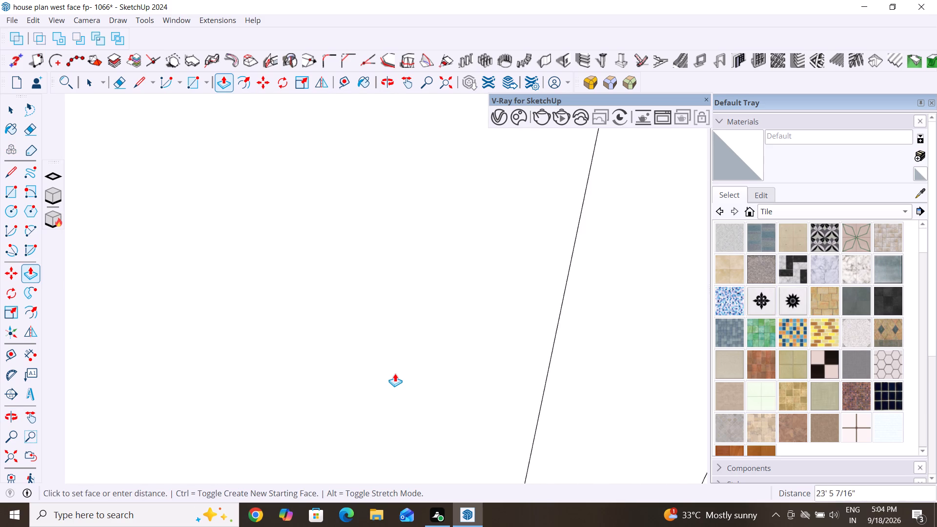
pyautogui.scroll(-20, 395, 373)
pyautogui.scroll(-8, 395, 373)
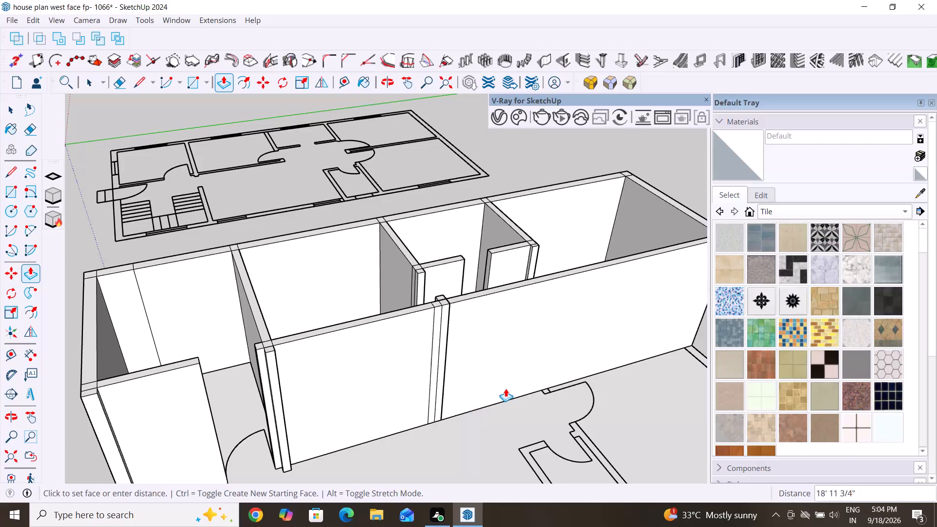
pyautogui.scroll(12, 553, 387)
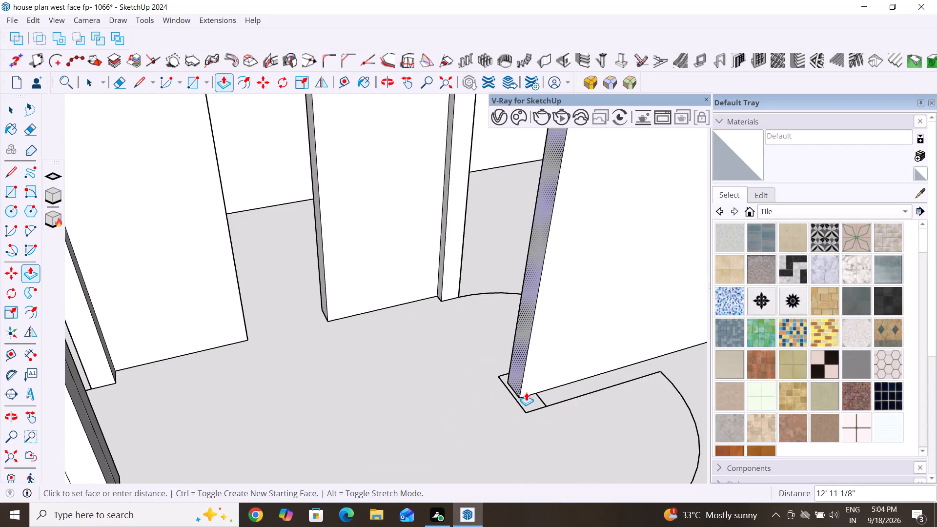
pyautogui.click(543, 391)
# Extend the bedroom partition's free end by a new 6" segment and a further 5" segment beside the door openings.
pyautogui.moveTo(539, 390); pyautogui.dragTo(556, 370, button='middle')
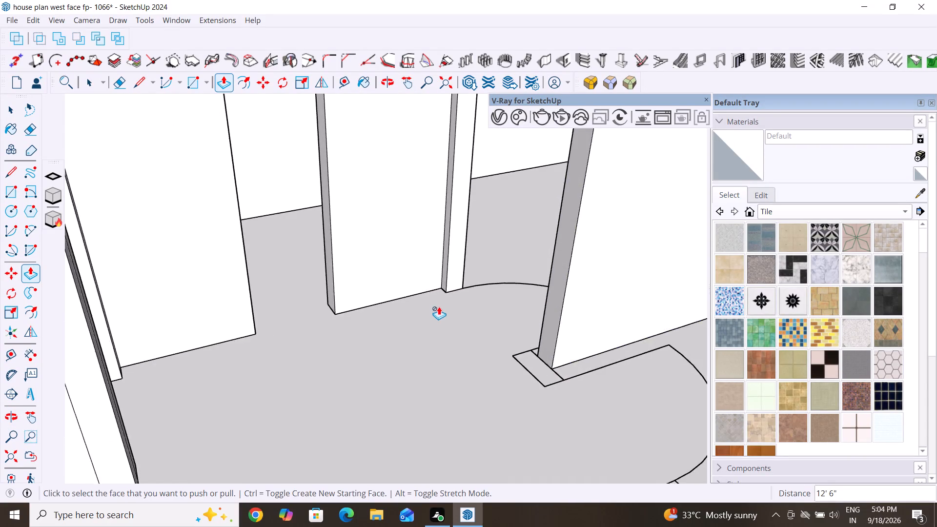
pyautogui.scroll(-6, 439, 306)
pyautogui.moveTo(451, 356); pyautogui.dragTo(479, 416, button='middle')
pyautogui.scroll(6, 503, 409)
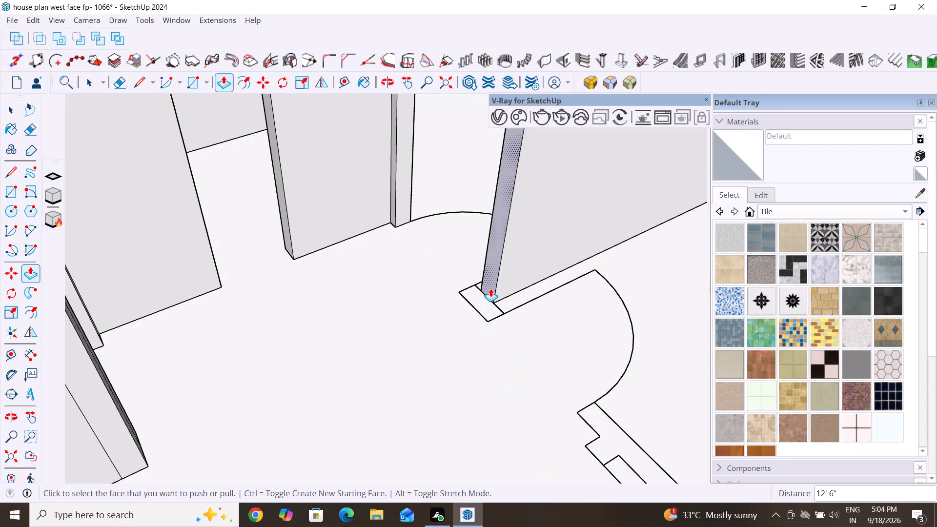
pyautogui.click(490, 288)
pyautogui.moveTo(487, 305); pyautogui.dragTo(513, 329, button='middle')
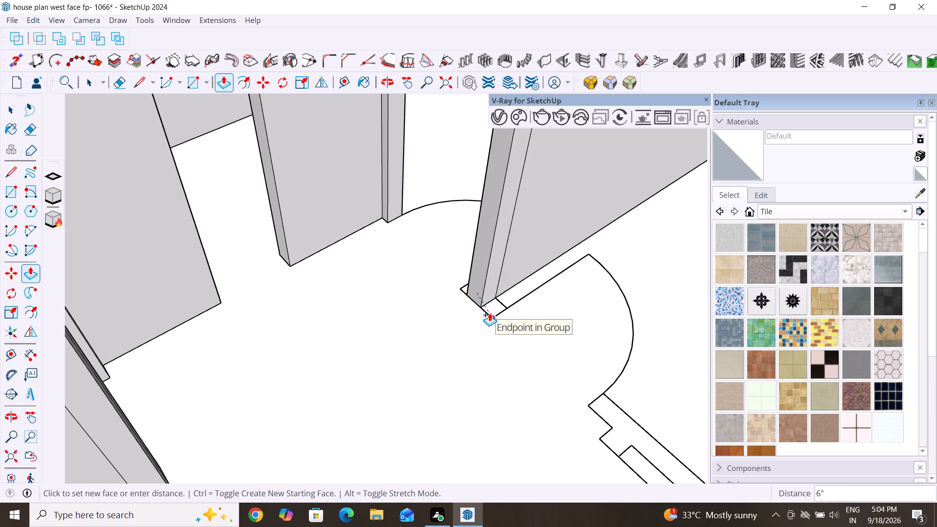
pyautogui.click(489, 313)
pyautogui.click(493, 289)
pyautogui.click(490, 322)
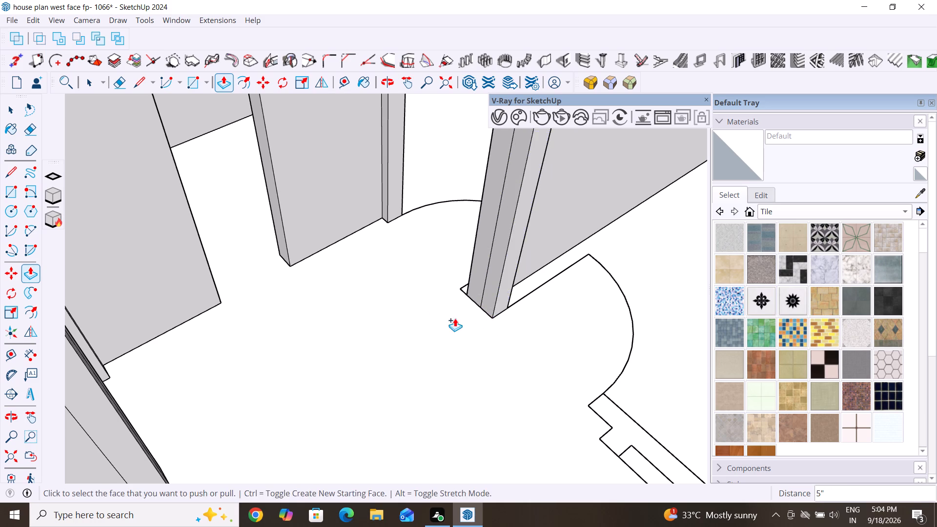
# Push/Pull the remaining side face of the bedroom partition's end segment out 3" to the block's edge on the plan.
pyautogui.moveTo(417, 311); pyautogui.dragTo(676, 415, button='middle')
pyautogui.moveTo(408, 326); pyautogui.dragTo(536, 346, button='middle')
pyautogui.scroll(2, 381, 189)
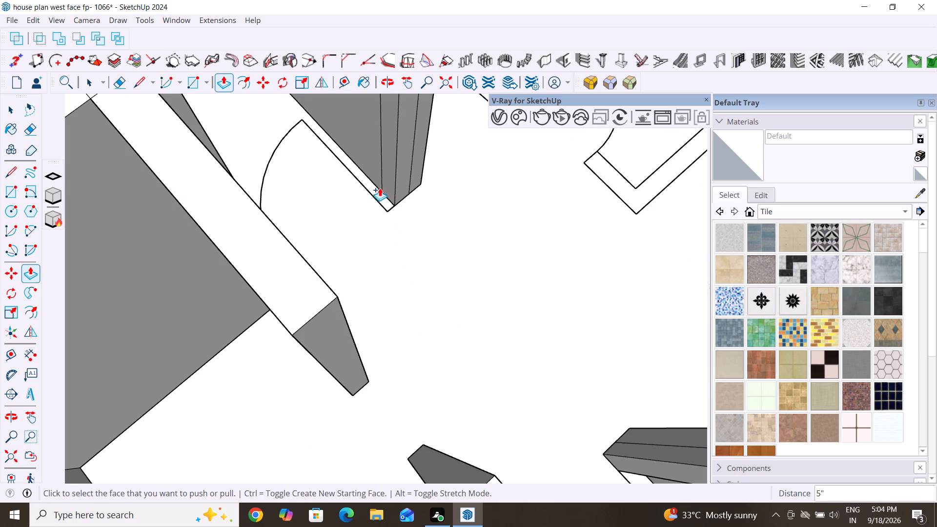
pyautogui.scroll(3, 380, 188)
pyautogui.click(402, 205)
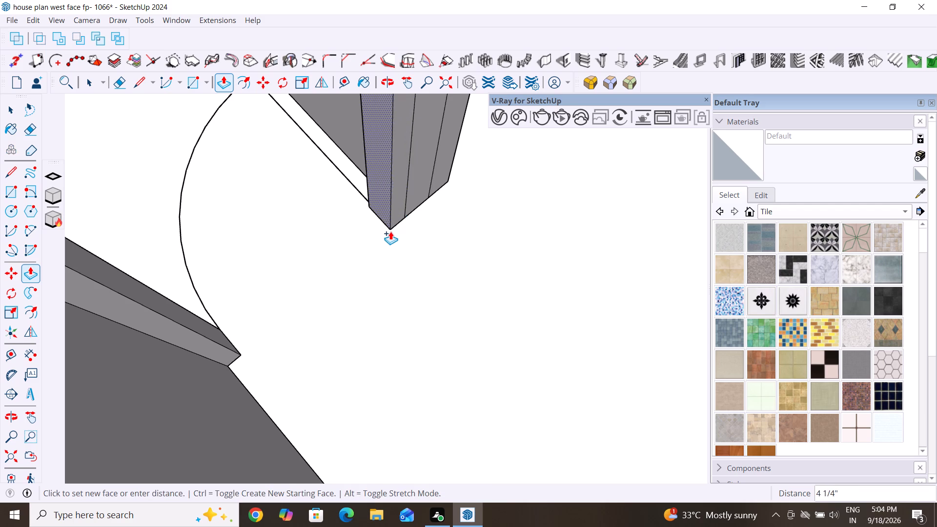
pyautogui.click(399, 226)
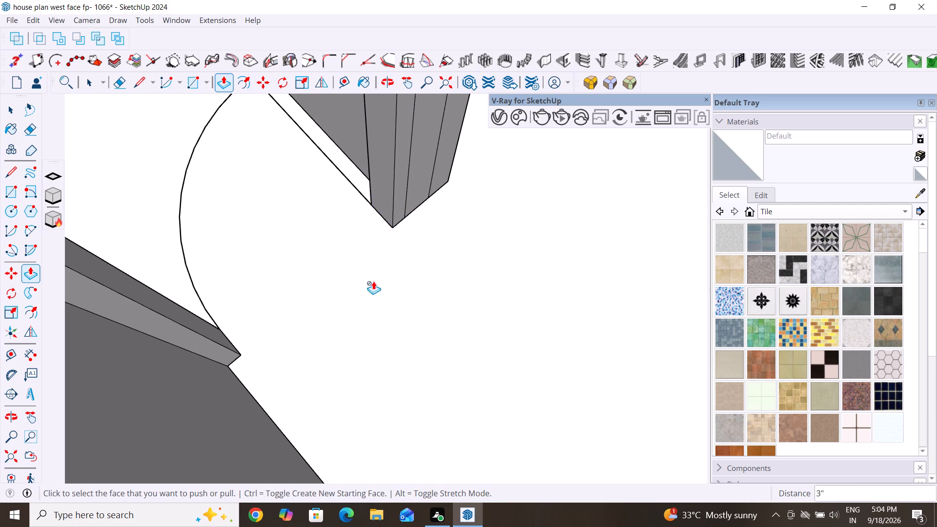
# Examine the raised walls and the unbuilt rooms of the floor plan from around the house.
pyautogui.scroll(-18, 383, 307)
pyautogui.moveTo(556, 318); pyautogui.dragTo(492, 320, button='middle')
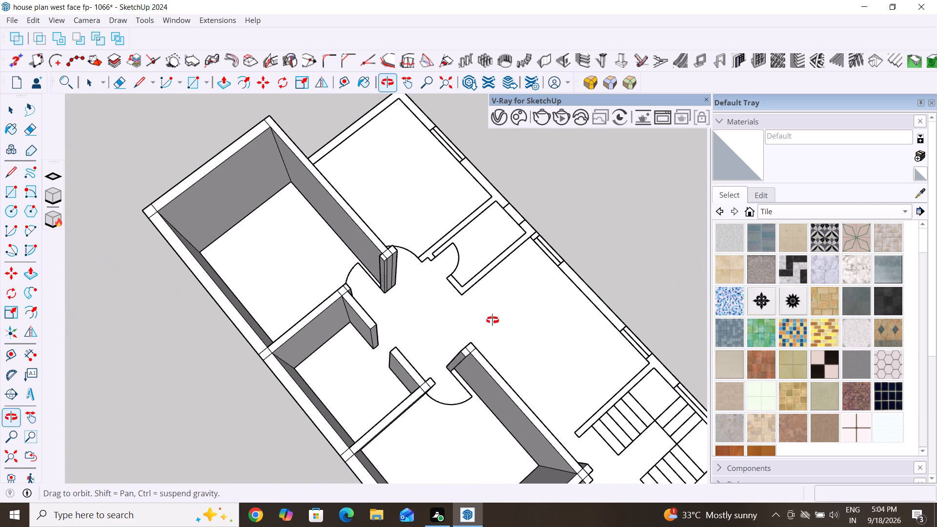
pyautogui.moveTo(492, 320); pyautogui.dragTo(146, 275, button='middle')
pyautogui.moveTo(404, 321); pyautogui.dragTo(146, 275, button='right')
pyautogui.scroll(-4, 353, 307)
pyautogui.moveTo(491, 383); pyautogui.dragTo(115, 259, button='middle')
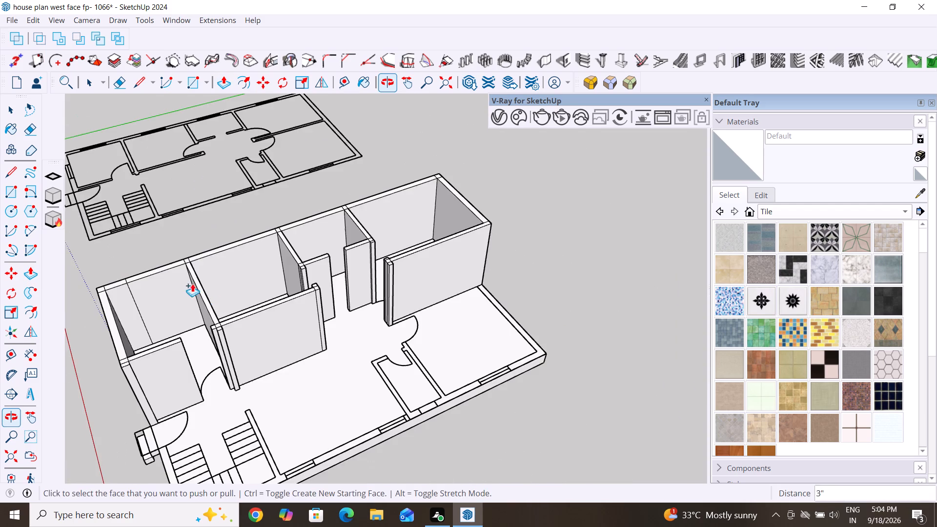
pyautogui.moveTo(376, 361); pyautogui.dragTo(375, 240, button='middle')
pyautogui.scroll(4, 483, 322)
pyautogui.moveTo(541, 358); pyautogui.dragTo(552, 431, button='middle')
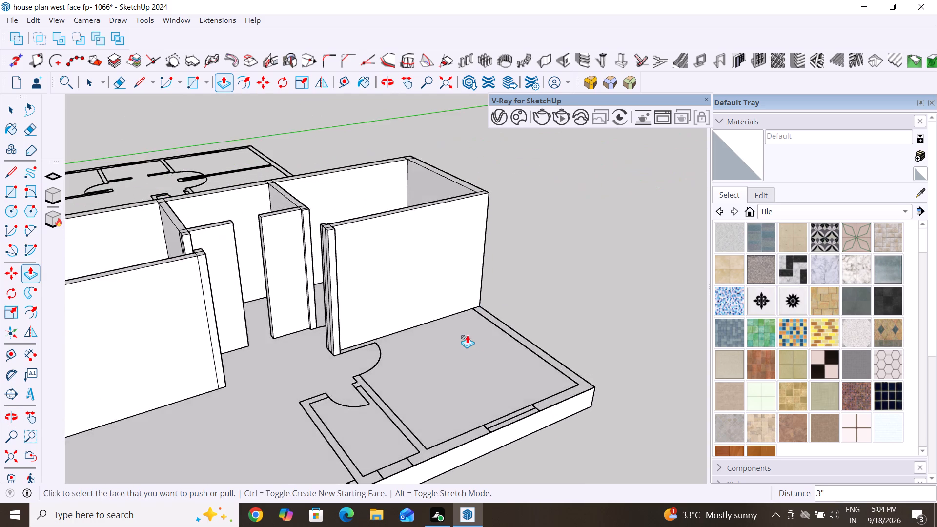
pyautogui.scroll(-6, 468, 335)
pyautogui.scroll(-4, 412, 349)
pyautogui.moveTo(410, 396); pyautogui.dragTo(429, 435, button='middle')
pyautogui.scroll(9, 433, 436)
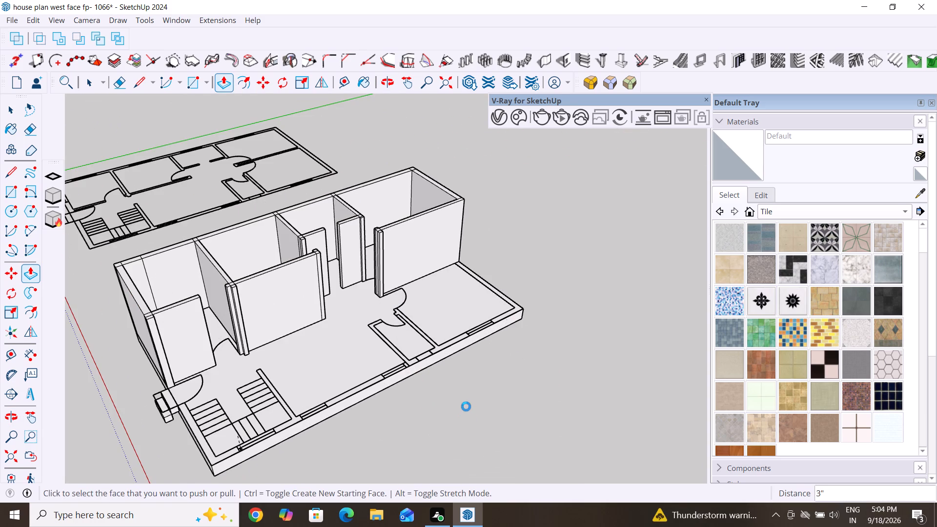
pyautogui.moveTo(491, 298); pyautogui.dragTo(368, 378, button='middle')
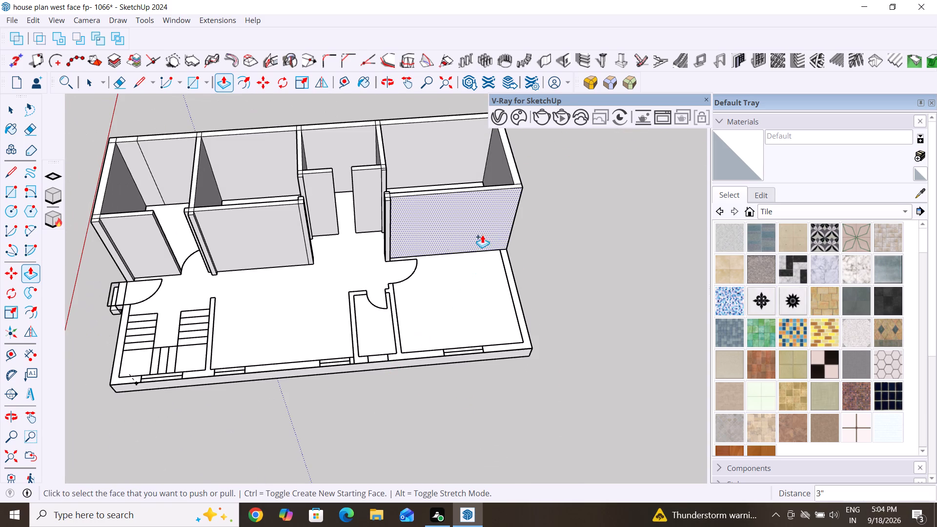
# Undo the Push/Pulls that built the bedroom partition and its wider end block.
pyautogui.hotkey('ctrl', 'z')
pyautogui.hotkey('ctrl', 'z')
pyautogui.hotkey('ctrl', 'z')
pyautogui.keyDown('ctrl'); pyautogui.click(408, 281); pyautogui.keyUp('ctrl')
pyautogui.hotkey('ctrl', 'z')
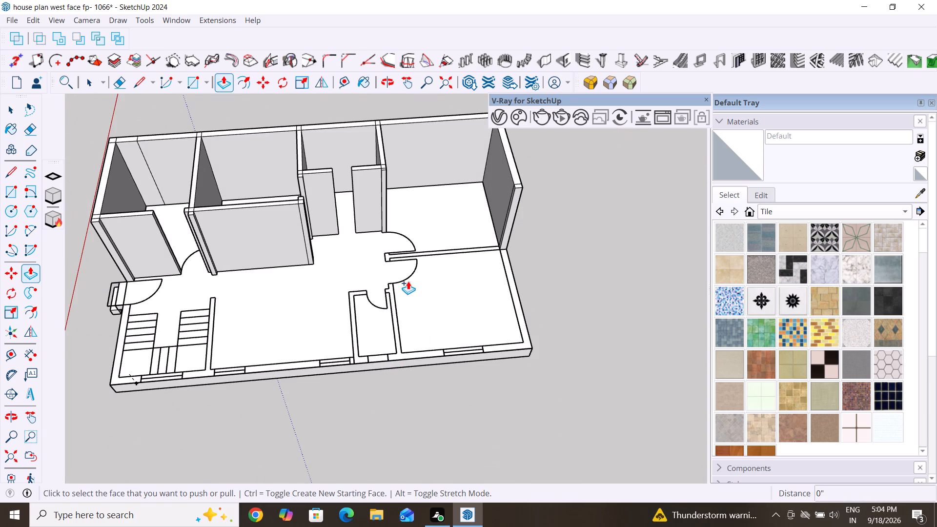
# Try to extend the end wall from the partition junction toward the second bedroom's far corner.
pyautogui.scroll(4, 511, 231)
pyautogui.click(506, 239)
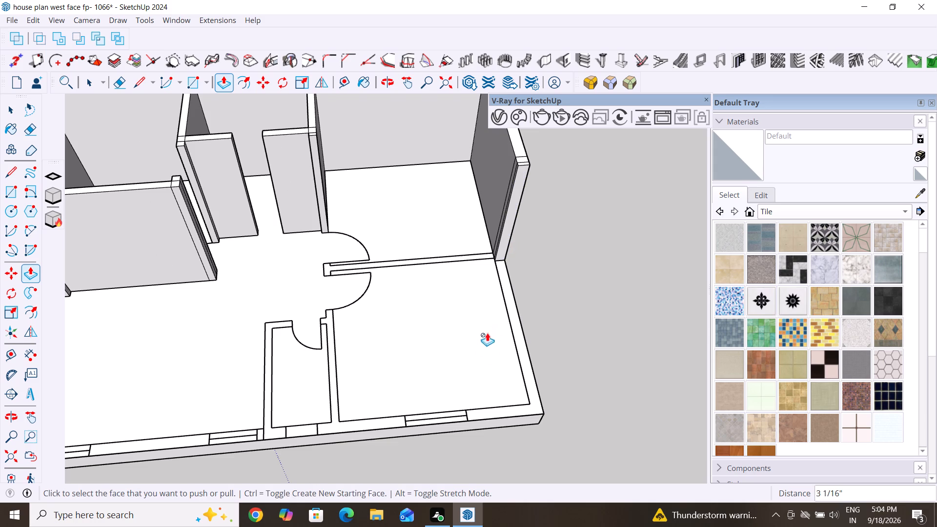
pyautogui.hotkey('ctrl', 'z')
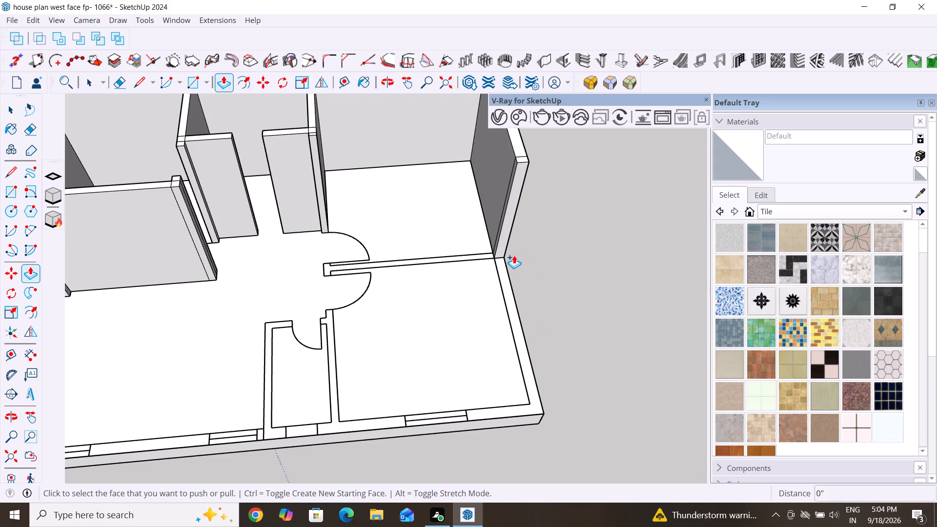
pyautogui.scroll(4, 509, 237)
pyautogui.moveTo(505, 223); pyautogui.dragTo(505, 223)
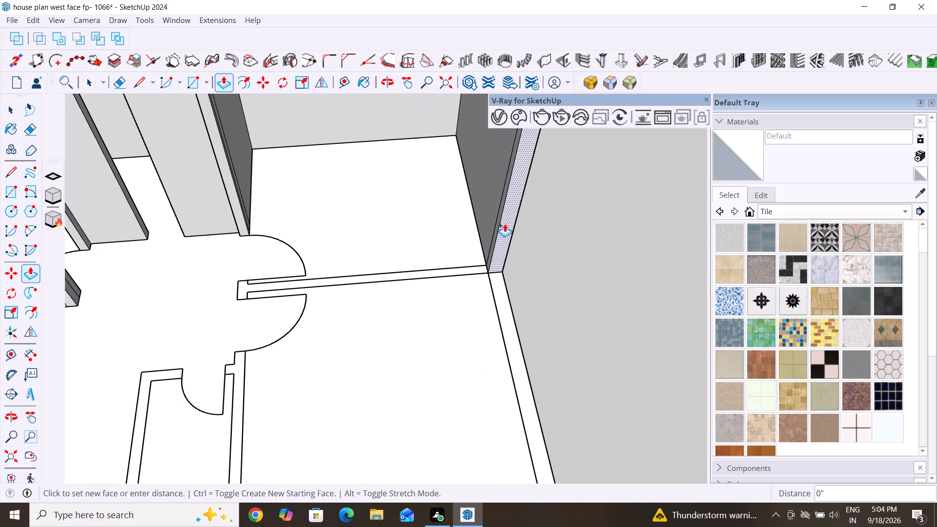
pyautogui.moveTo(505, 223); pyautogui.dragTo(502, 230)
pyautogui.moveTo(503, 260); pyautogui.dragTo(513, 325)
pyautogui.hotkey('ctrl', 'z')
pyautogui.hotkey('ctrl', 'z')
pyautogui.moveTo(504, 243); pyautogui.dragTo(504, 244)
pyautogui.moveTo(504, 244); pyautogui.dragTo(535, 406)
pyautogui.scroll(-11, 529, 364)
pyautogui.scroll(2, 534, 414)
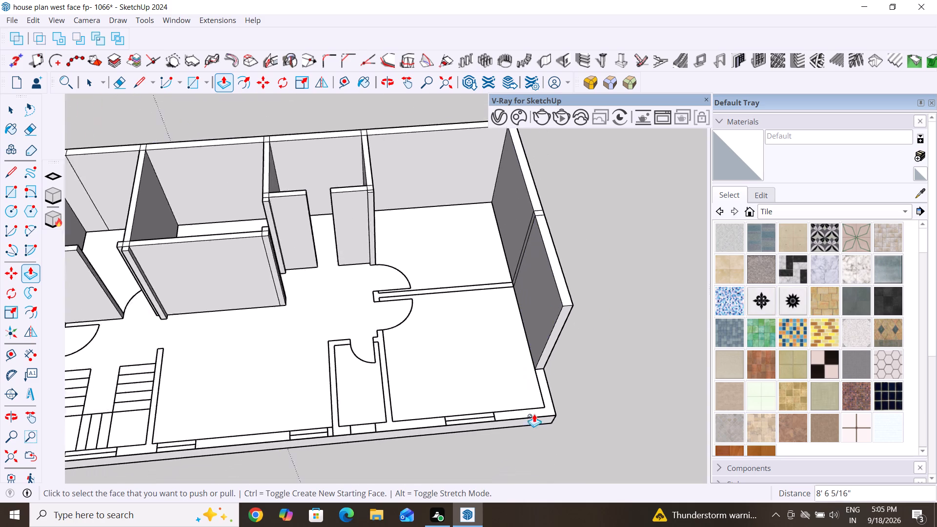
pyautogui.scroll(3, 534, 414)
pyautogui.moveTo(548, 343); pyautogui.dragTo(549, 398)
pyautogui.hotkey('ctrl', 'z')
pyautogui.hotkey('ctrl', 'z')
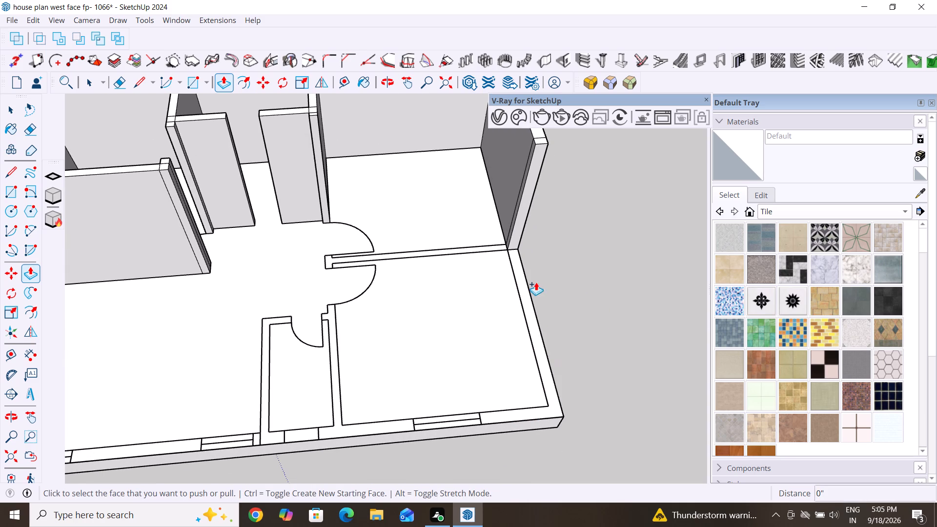
# Extend the end wall past the partition to the second bedroom's inner corner, plus a new 9" segment to the plinth's outer corner.
pyautogui.moveTo(517, 241); pyautogui.dragTo(541, 406)
pyautogui.moveTo(555, 393); pyautogui.dragTo(556, 401)
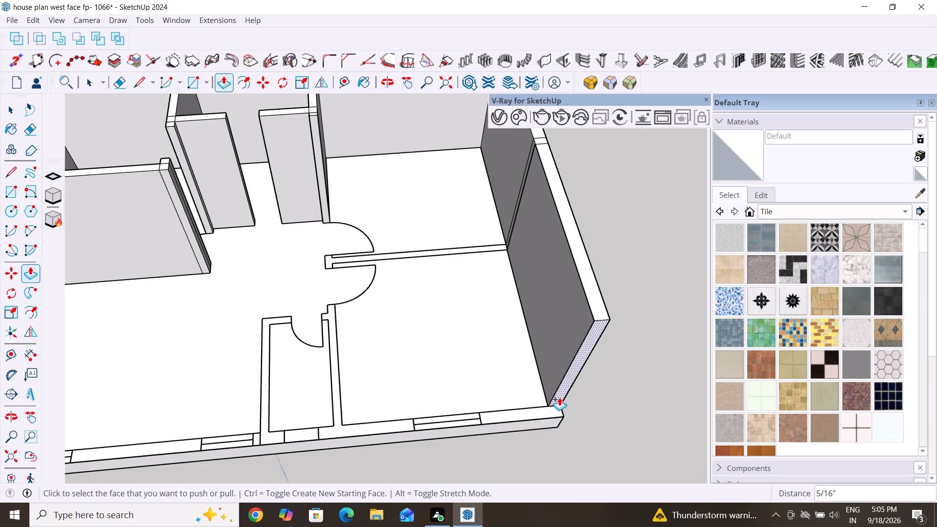
pyautogui.moveTo(561, 391); pyautogui.dragTo(540, 423)
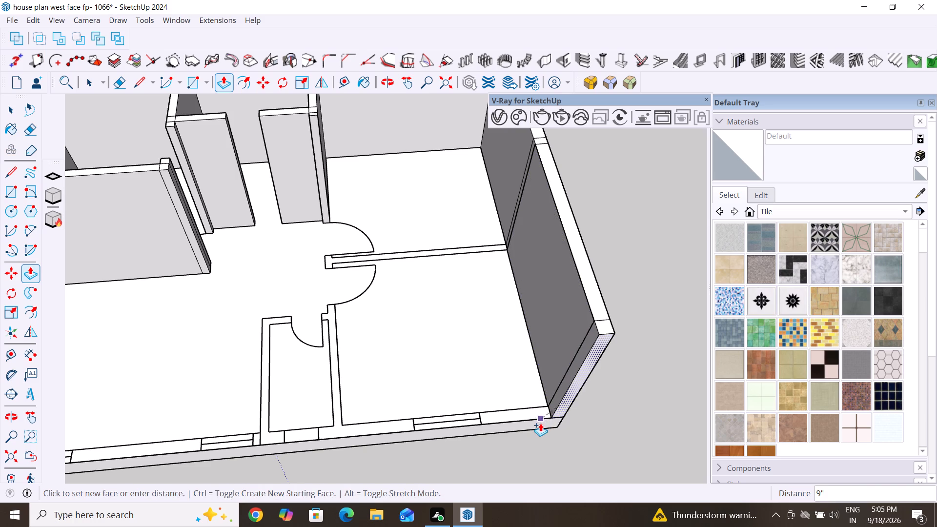
pyautogui.moveTo(540, 423); pyautogui.dragTo(543, 418)
# Push/Pull the corner segment's inner face 12' 6" along the second bedroom's window-side outer wall to the next partition.
pyautogui.moveTo(512, 410); pyautogui.dragTo(657, 384, button='middle')
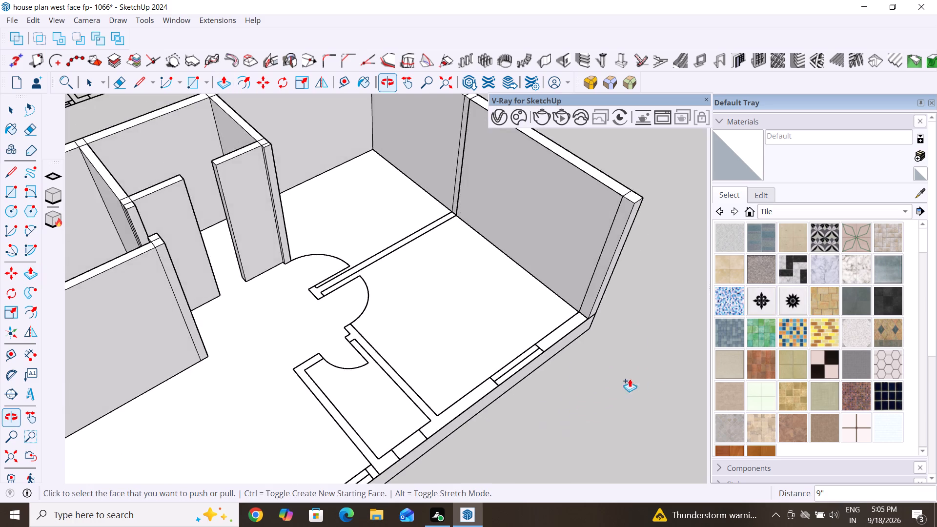
pyautogui.scroll(3, 611, 345)
pyautogui.click(588, 291)
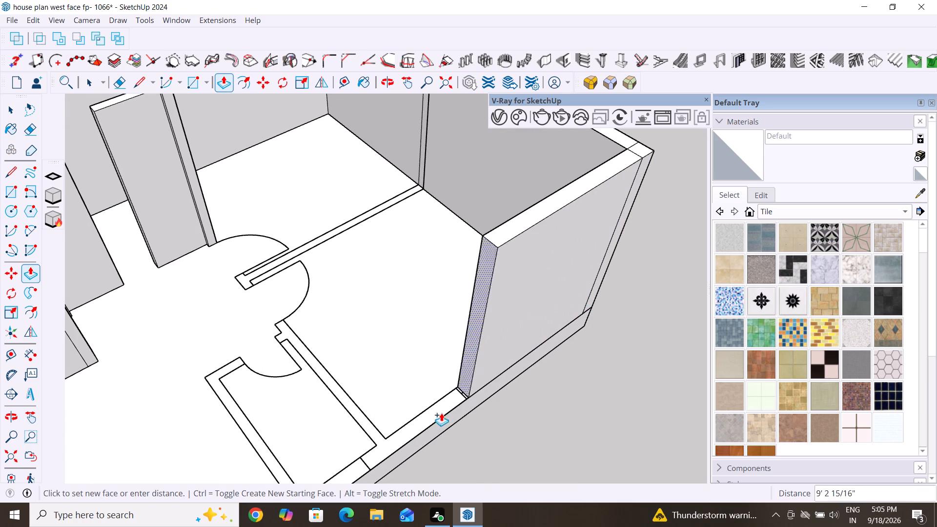
pyautogui.moveTo(402, 432); pyautogui.dragTo(721, 470, button='middle')
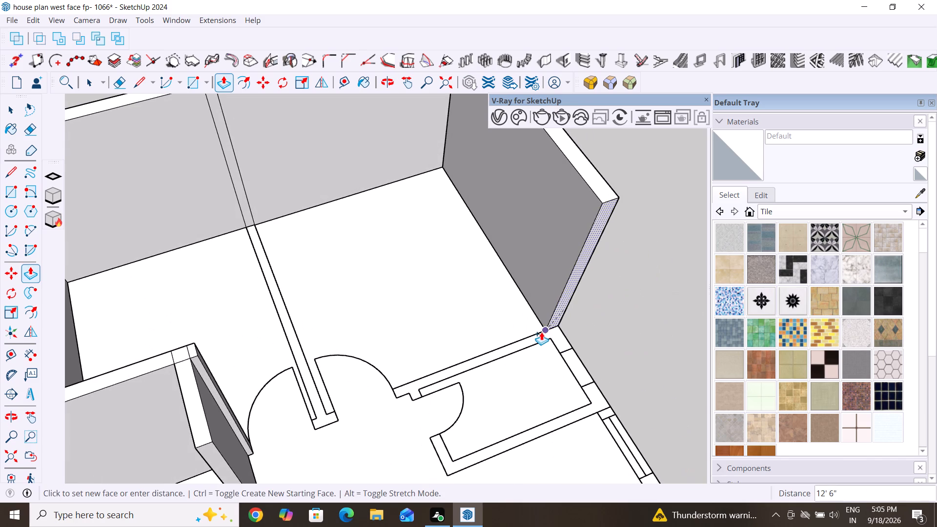
pyautogui.click(541, 332)
# Push/Pull the end wall's junction segment 12' 6" along the bedroom partition to the wider block between the door openings.
pyautogui.scroll(-4, 562, 465)
pyautogui.scroll(-7, 622, 398)
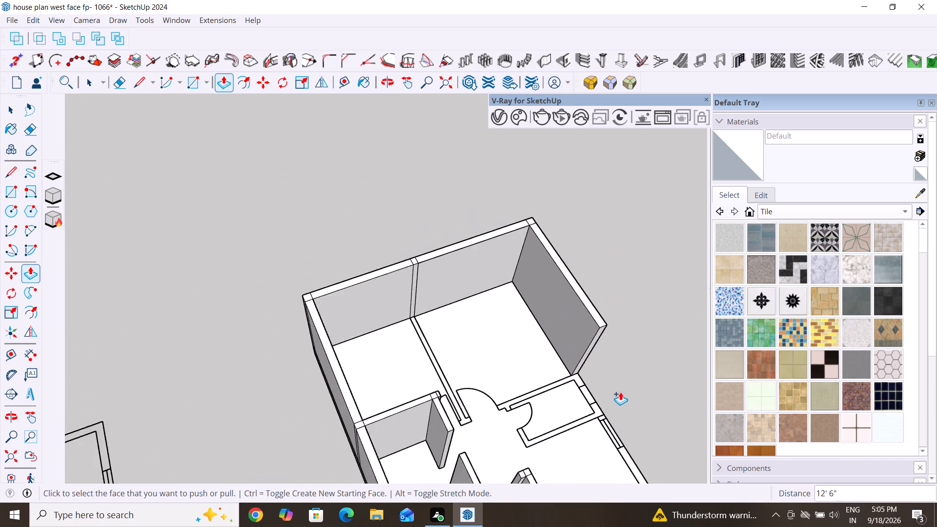
pyautogui.scroll(-6, 620, 392)
pyautogui.scroll(-6, 592, 426)
pyautogui.scroll(-6, 536, 400)
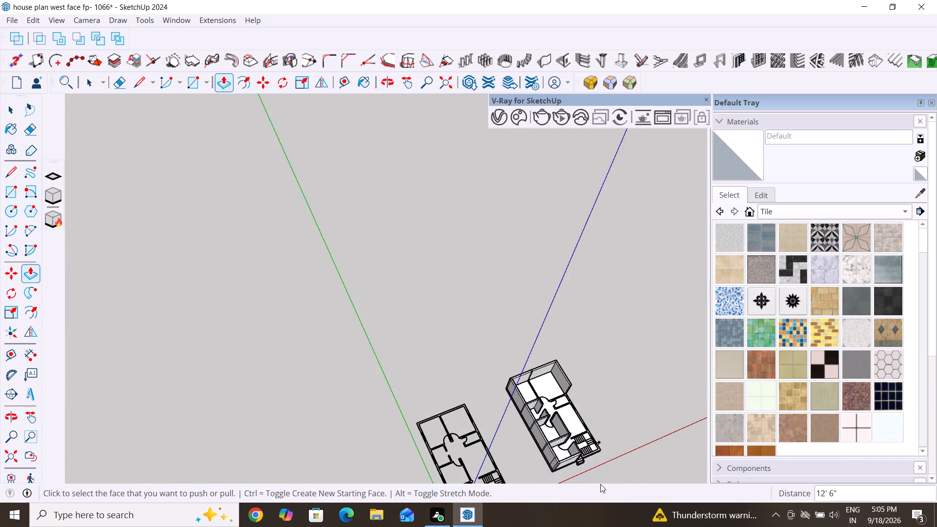
pyautogui.scroll(10, 617, 470)
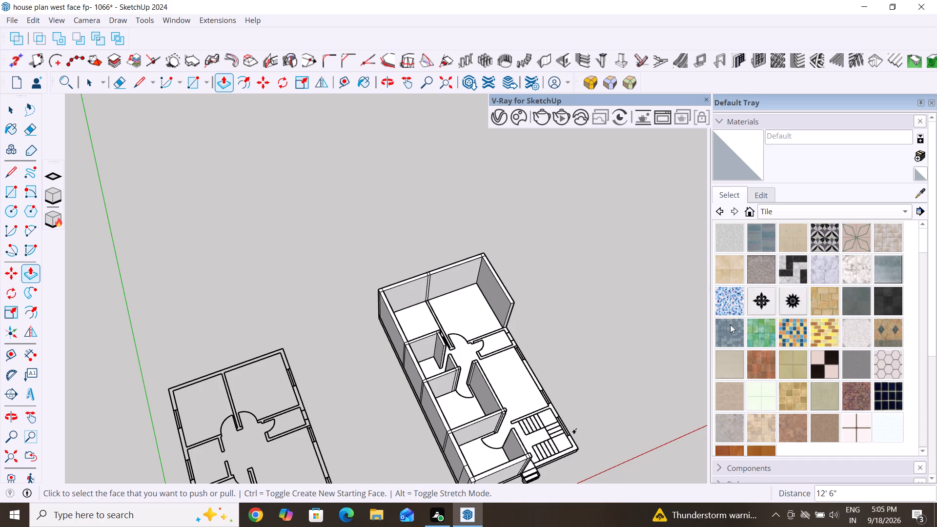
pyautogui.moveTo(492, 395); pyautogui.dragTo(332, 400, button='middle')
pyautogui.scroll(3, 397, 332)
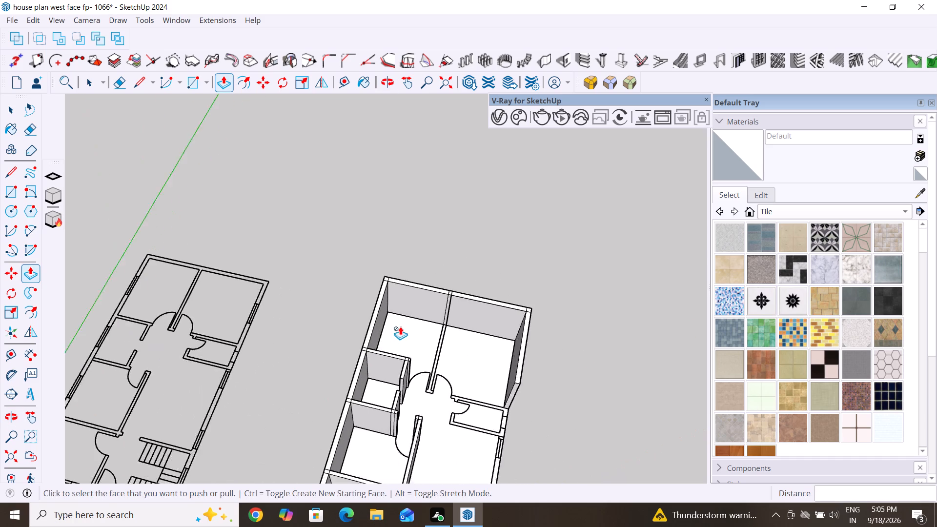
pyautogui.scroll(2, 400, 326)
pyautogui.scroll(-5, 305, 220)
pyautogui.scroll(9, 400, 325)
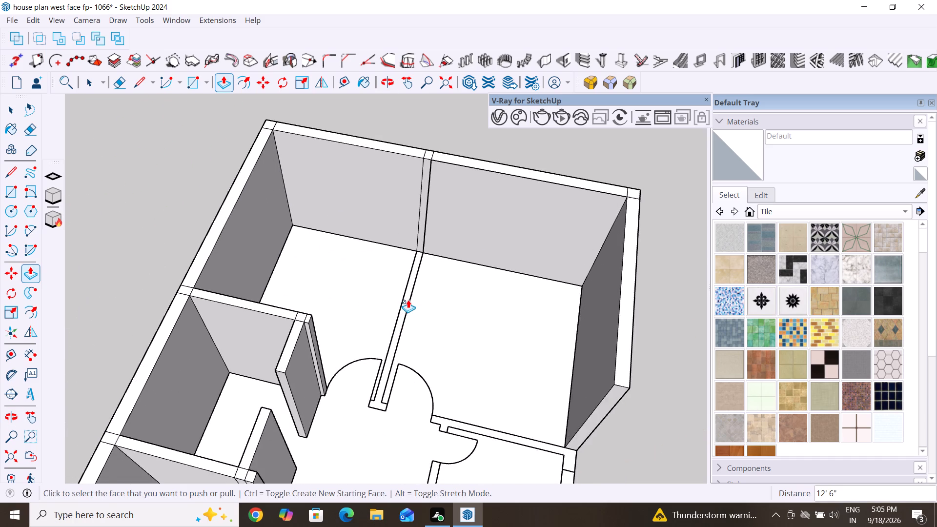
pyautogui.scroll(4, 427, 244)
pyautogui.click(418, 243)
pyautogui.scroll(-2, 383, 346)
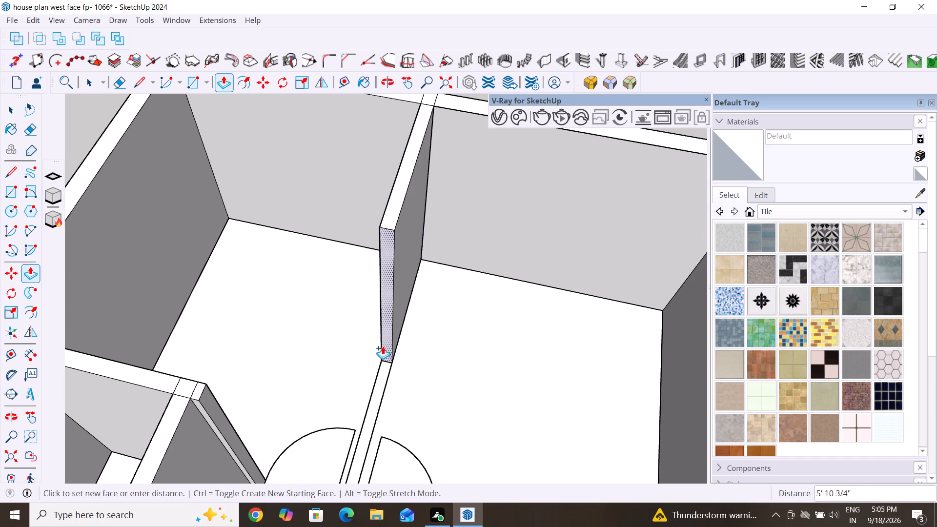
pyautogui.scroll(-9, 383, 346)
pyautogui.scroll(5, 379, 361)
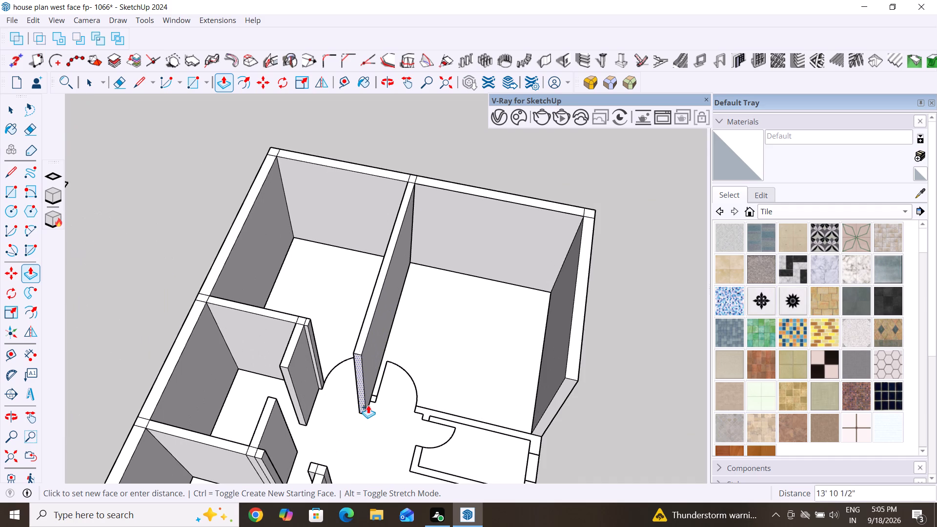
pyautogui.scroll(6, 376, 397)
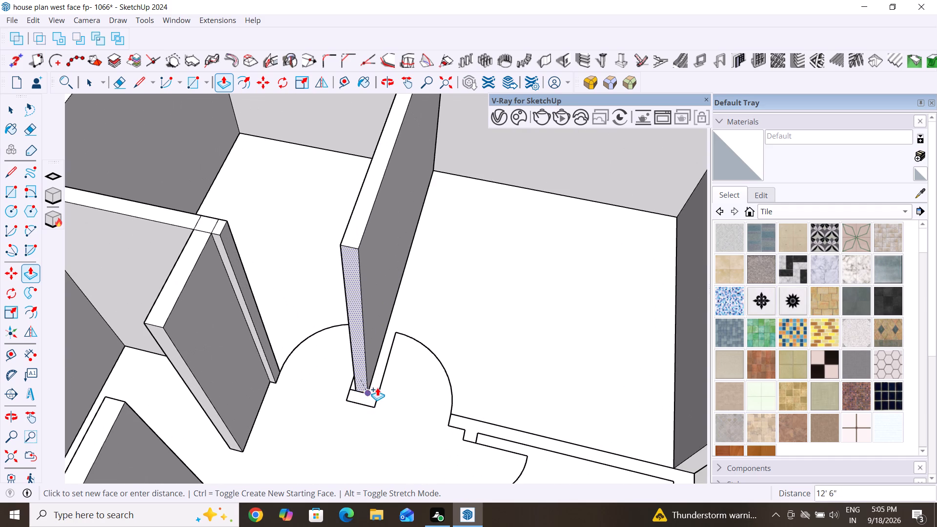
pyautogui.click(371, 389)
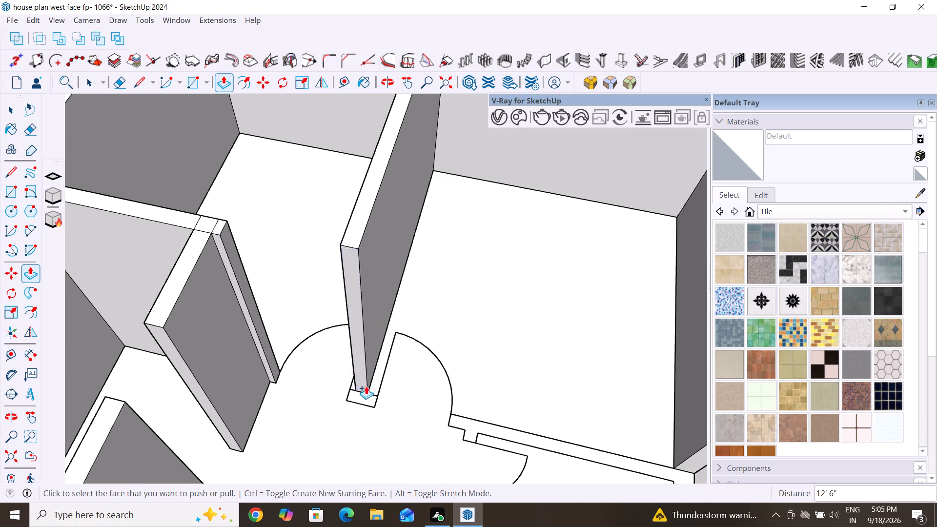
# Add a new 6" segment to the partition's free end and push its second-bedroom side face out 5" to the block's edge.
pyautogui.click(364, 378)
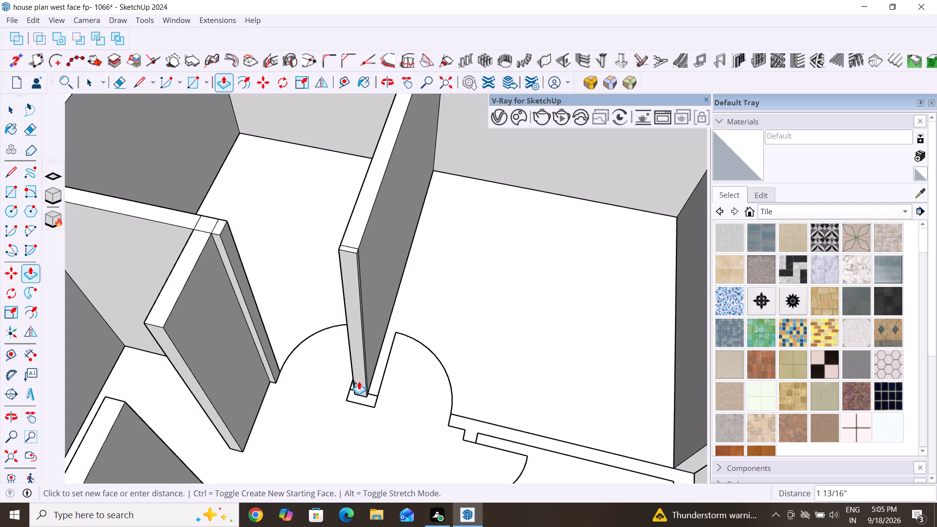
pyautogui.click(371, 405)
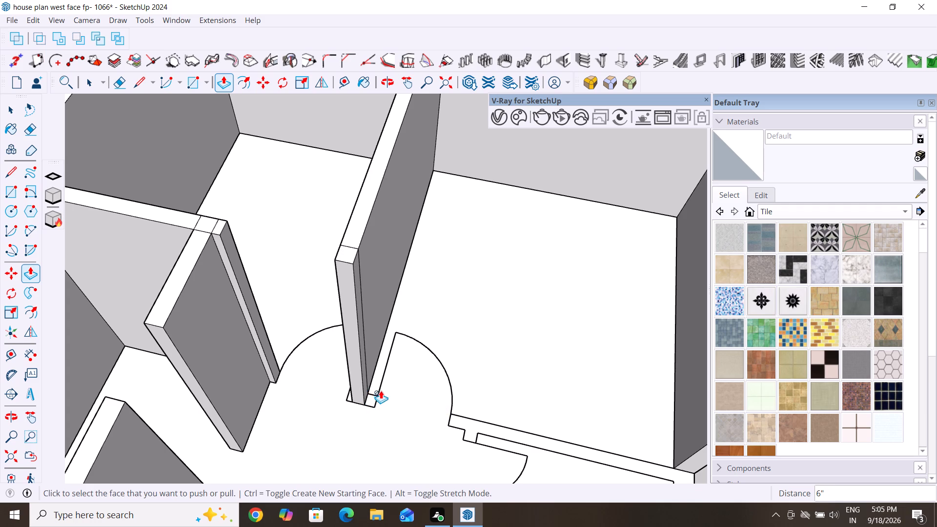
pyautogui.scroll(5, 381, 390)
pyautogui.scroll(10, 405, 438)
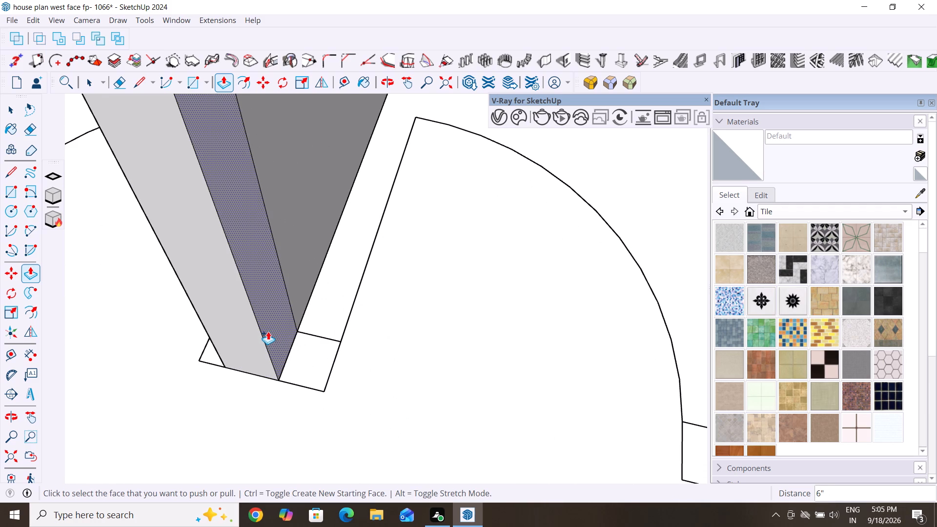
pyautogui.click(268, 332)
pyautogui.hotkey('ctrl', 'z')
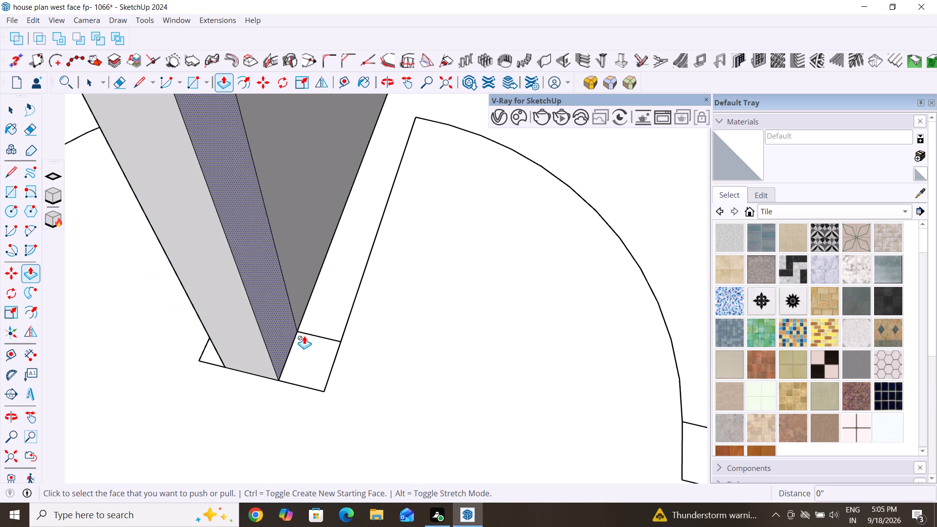
pyautogui.click(284, 333)
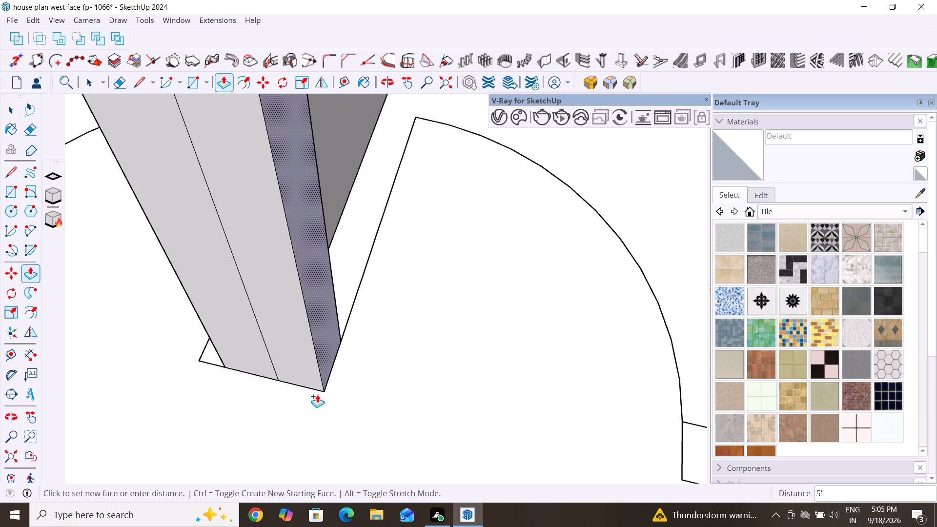
pyautogui.click(317, 394)
# Push/Pull the opposite side face of the partition's 6" end segment out 3" to the block's other edge.
pyautogui.scroll(-7, 484, 396)
pyautogui.moveTo(263, 411); pyautogui.dragTo(509, 378, button='middle')
pyautogui.scroll(4, 421, 361)
pyautogui.click(436, 361)
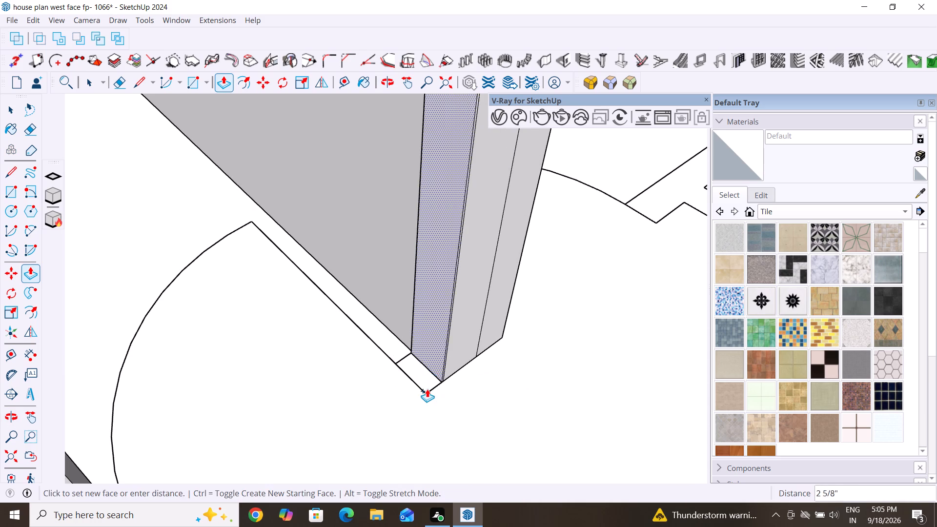
pyautogui.click(432, 389)
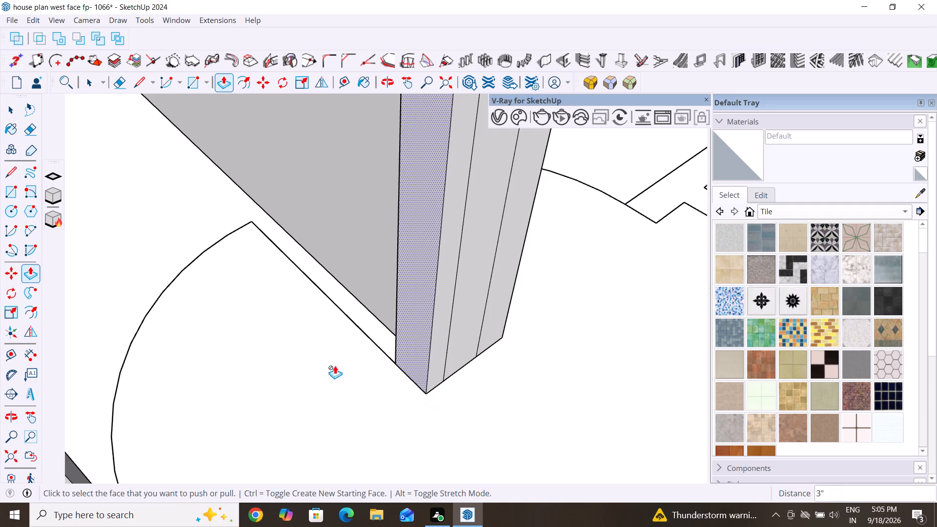
# Add a new 6" segment to the end of the second bedroom's outer wall, across the partition beside the small room.
pyautogui.scroll(-14, 199, 319)
pyautogui.scroll(-7, 348, 364)
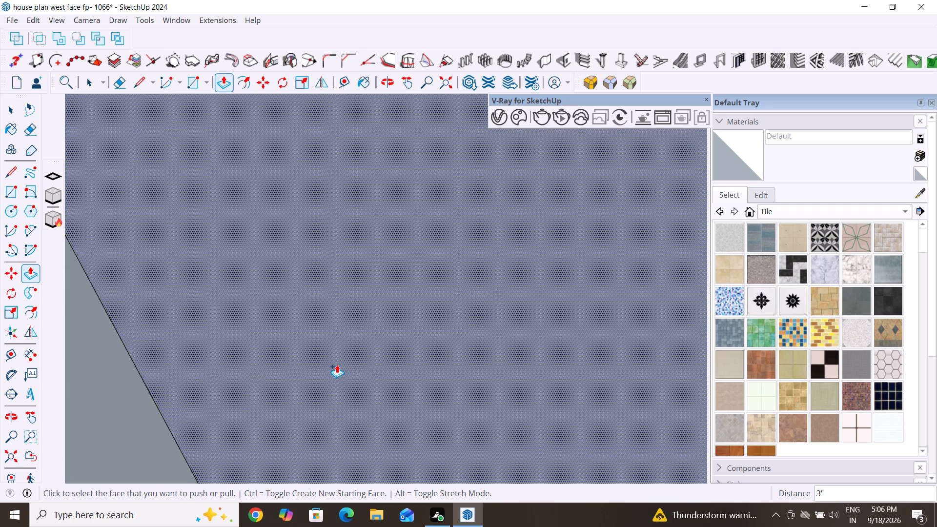
pyautogui.scroll(-5, 337, 365)
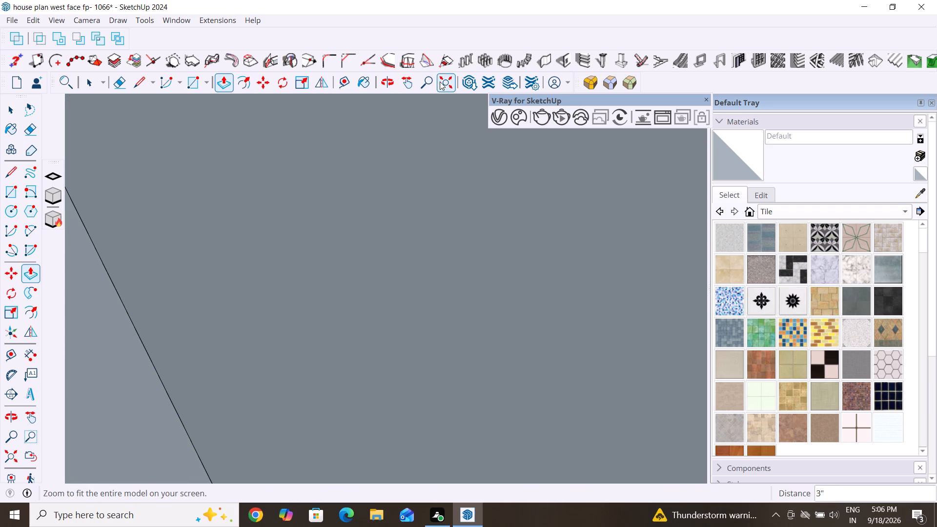
pyautogui.click(443, 84)
pyautogui.moveTo(513, 325); pyautogui.dragTo(313, 292, button='middle')
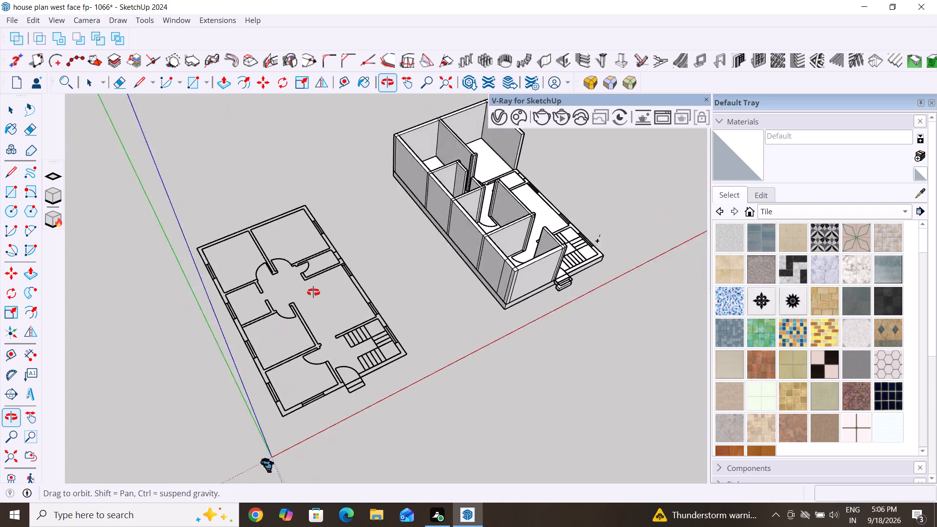
pyautogui.moveTo(313, 292); pyautogui.dragTo(313, 292, button='middle')
pyautogui.scroll(-5, 319, 280)
pyautogui.scroll(-4, 378, 291)
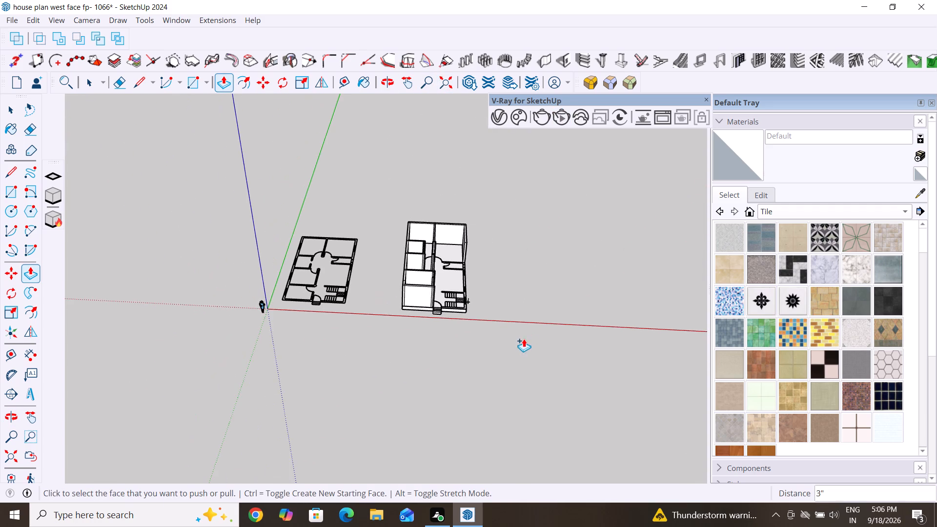
pyautogui.moveTo(521, 341); pyautogui.dragTo(307, 326, button='middle')
pyautogui.scroll(5, 424, 310)
pyautogui.scroll(2, 515, 311)
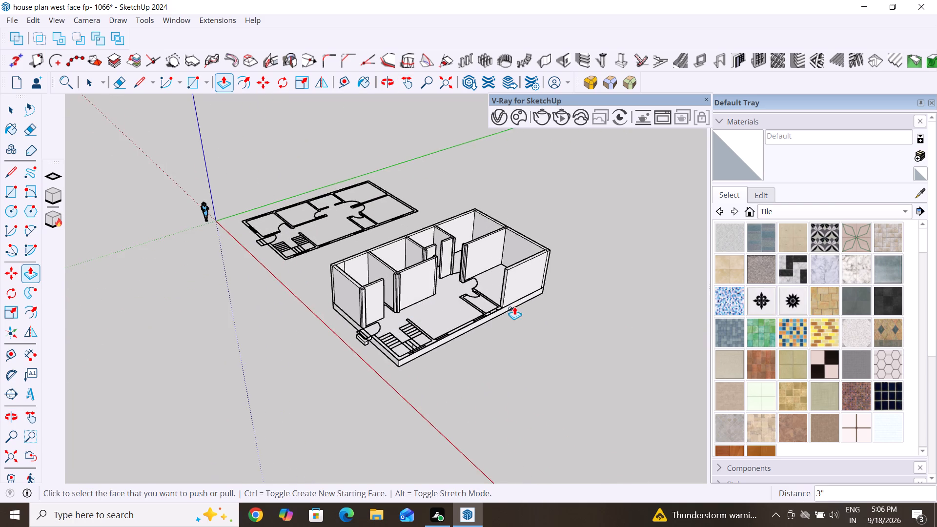
pyautogui.scroll(4, 514, 306)
pyautogui.moveTo(447, 317); pyautogui.dragTo(510, 372, button='middle')
pyautogui.scroll(5, 482, 268)
pyautogui.moveTo(474, 314); pyautogui.dragTo(494, 327, button='middle')
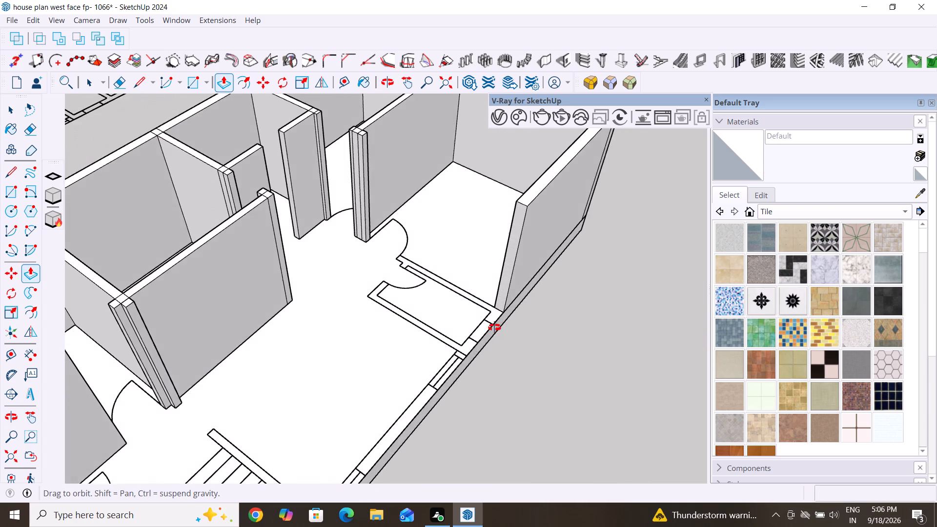
pyautogui.moveTo(494, 327); pyautogui.dragTo(538, 339, button='middle')
pyautogui.scroll(5, 481, 268)
pyautogui.moveTo(472, 380); pyautogui.dragTo(639, 440, button='middle')
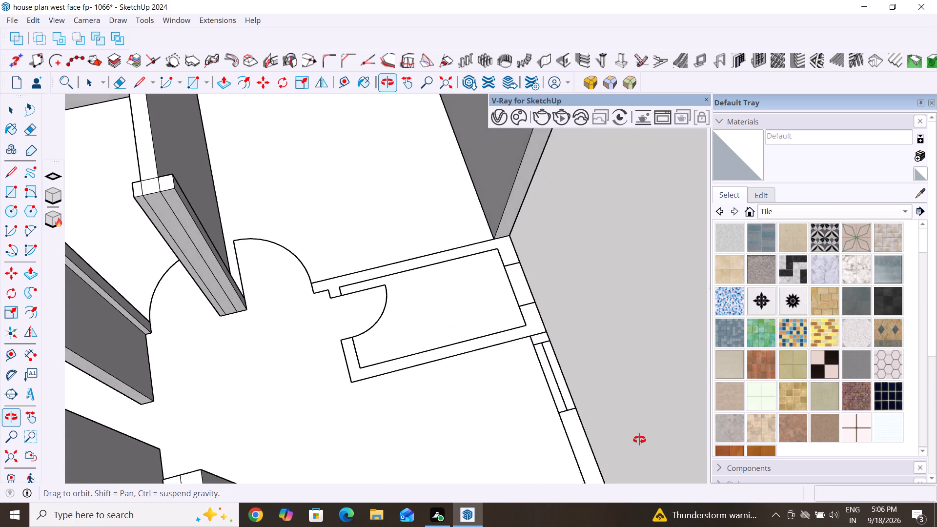
pyautogui.moveTo(639, 440); pyautogui.dragTo(637, 440, button='middle')
pyautogui.moveTo(309, 389); pyautogui.dragTo(489, 416, button='middle')
pyautogui.scroll(4, 443, 235)
pyautogui.scroll(-6, 439, 270)
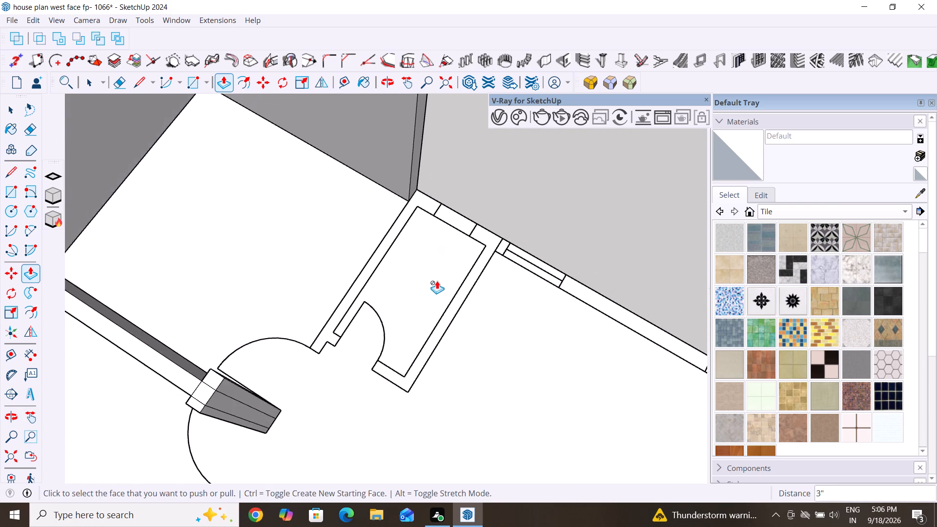
pyautogui.scroll(-3, 437, 281)
pyautogui.moveTo(451, 319); pyautogui.dragTo(364, 241, button='middle')
pyautogui.scroll(3, 474, 288)
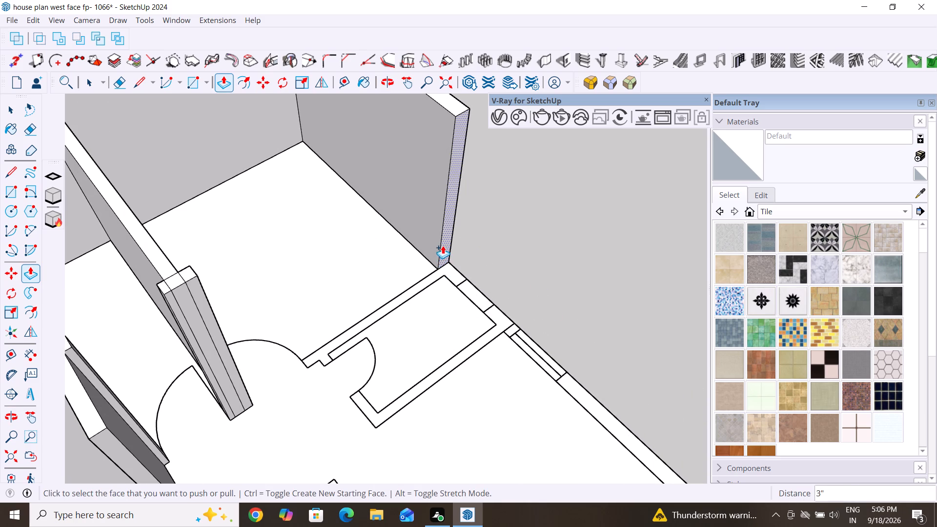
pyautogui.click(443, 245)
pyautogui.click(443, 281)
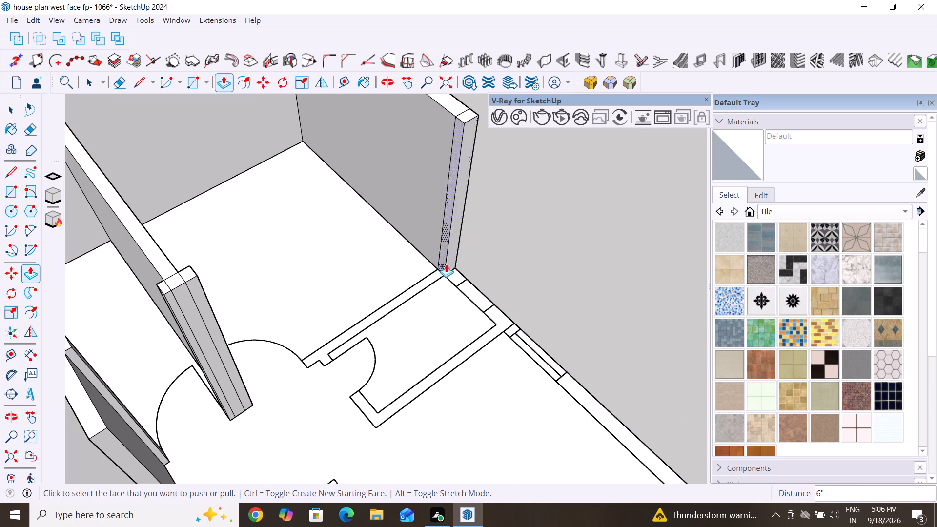
# Push/Pull the 6" segment's inner face 7' 5" along the partition between the second bedroom and the small room.
pyautogui.scroll(4, 443, 268)
pyautogui.click(442, 264)
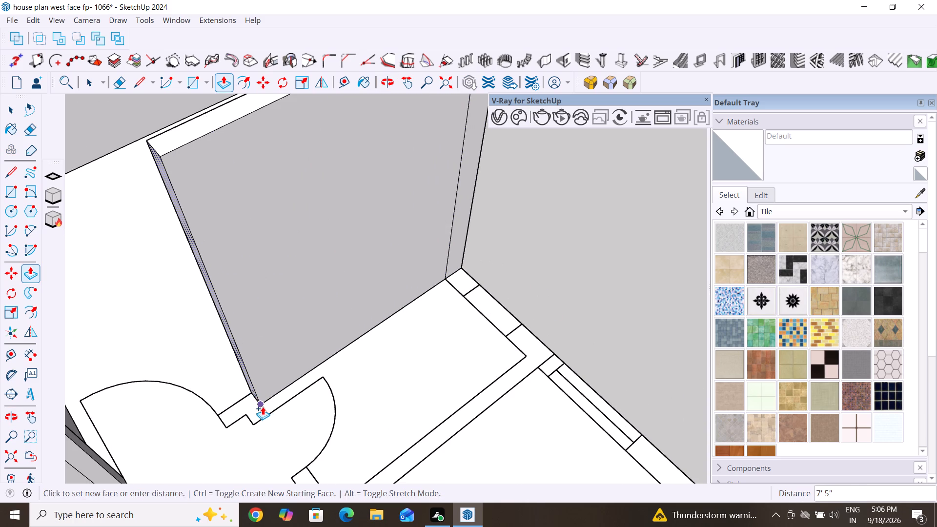
pyautogui.click(263, 406)
# Extend the partition's free end to the bedroom door opening, finishing with an 8" segment, and push the small-room side face out 5".
pyautogui.moveTo(233, 457); pyautogui.dragTo(278, 416, button='middle')
pyautogui.scroll(-6, 302, 366)
pyautogui.scroll(8, 252, 433)
pyautogui.click(317, 339)
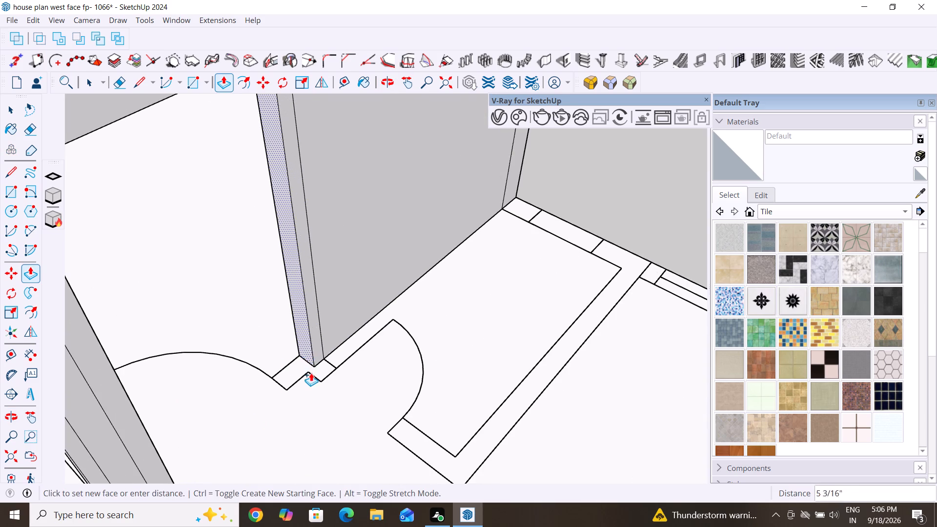
pyautogui.click(310, 375)
pyautogui.click(300, 354)
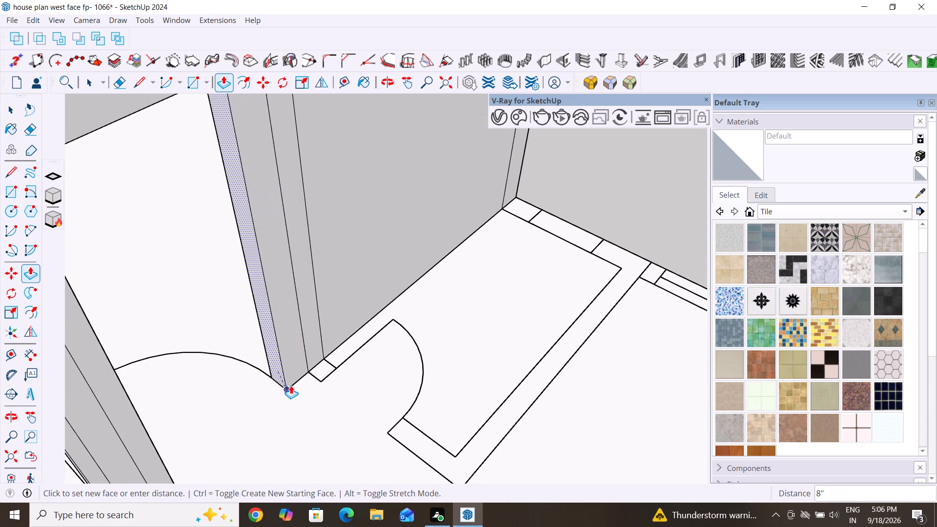
pyautogui.click(291, 385)
pyautogui.click(315, 355)
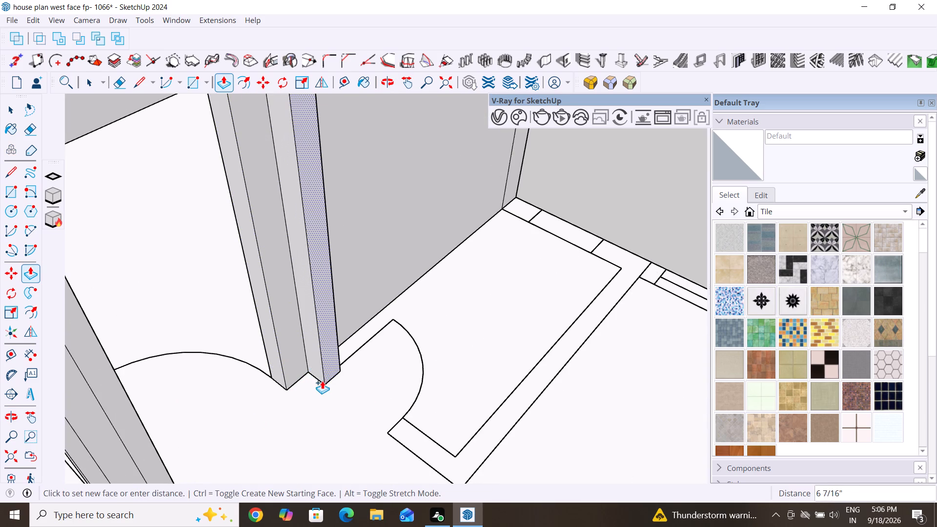
pyautogui.click(316, 382)
# Push/Pull the outer wall's end face 3' 10" along the small room to its far partition.
pyautogui.scroll(-11, 287, 415)
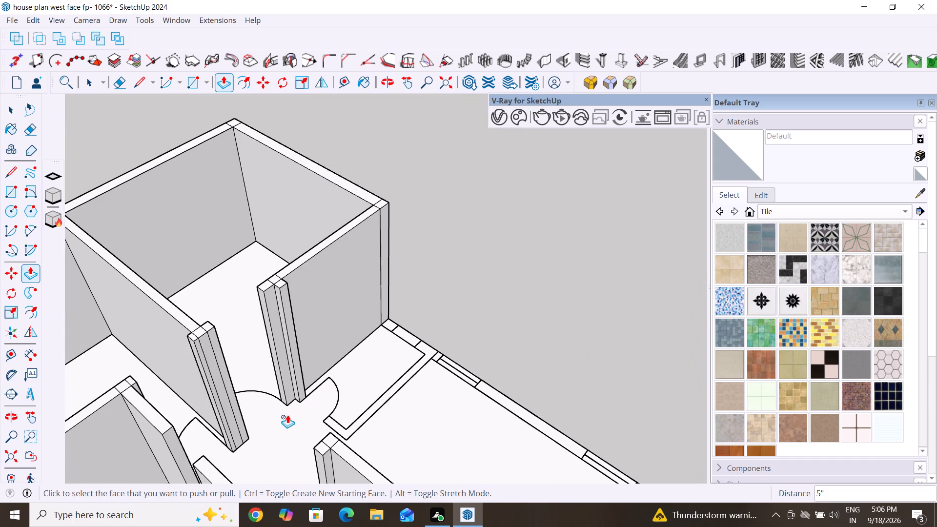
pyautogui.moveTo(408, 410); pyautogui.dragTo(538, 394, button='middle')
pyautogui.scroll(1, 545, 342)
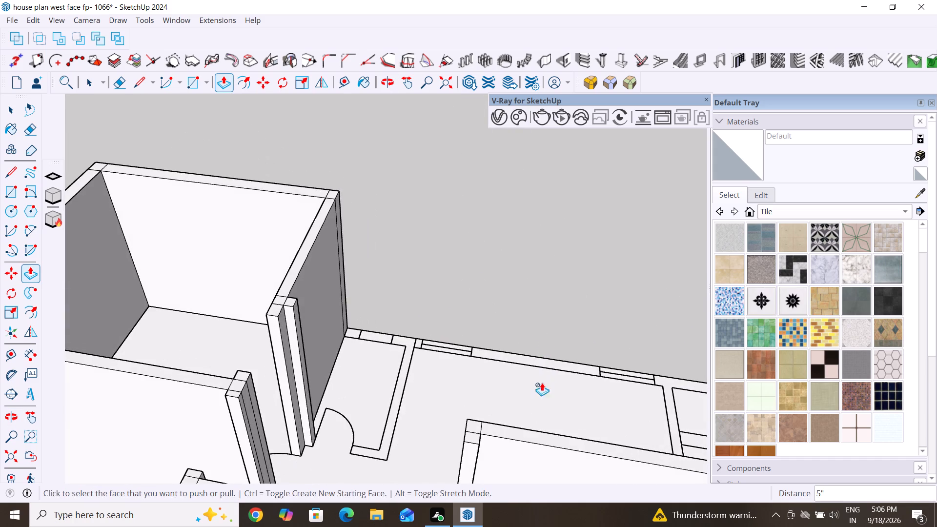
pyautogui.moveTo(535, 387); pyautogui.dragTo(362, 413, button='middle')
pyautogui.scroll(-4, 351, 406)
pyautogui.scroll(4, 386, 349)
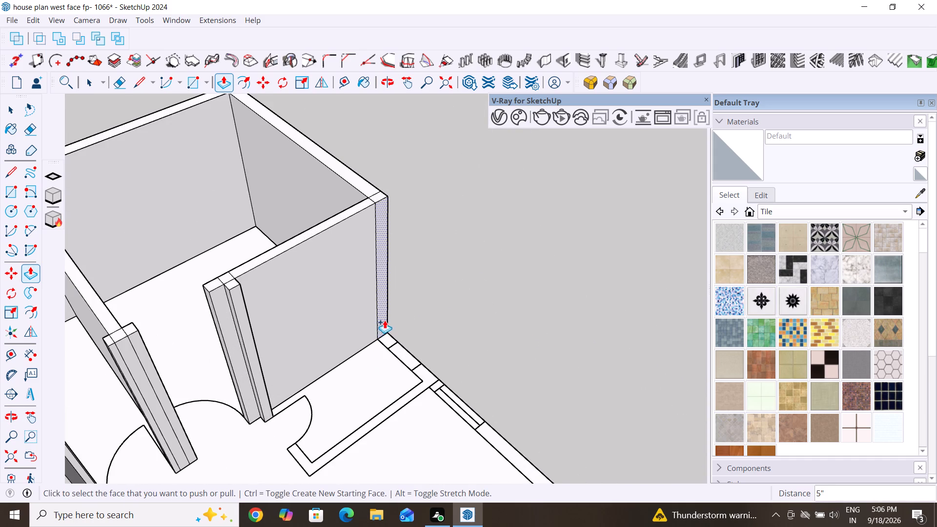
pyautogui.click(385, 320)
pyautogui.click(419, 377)
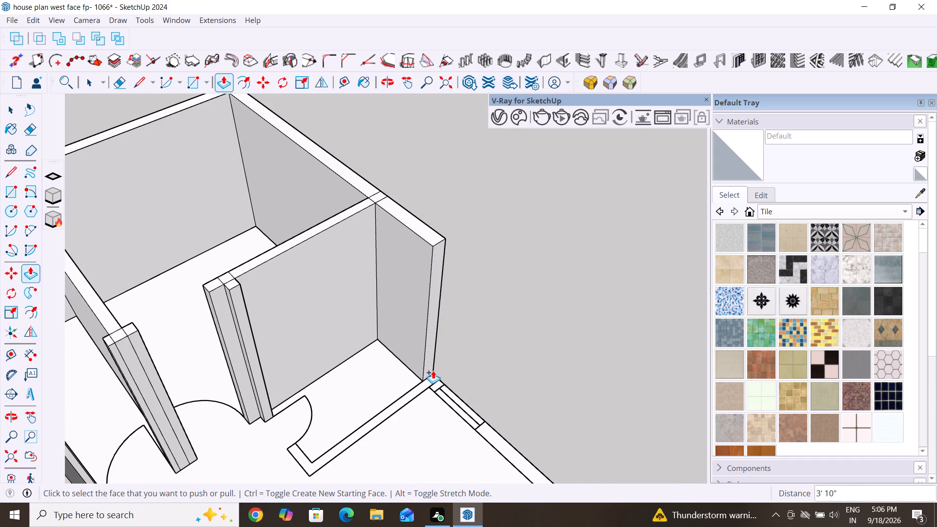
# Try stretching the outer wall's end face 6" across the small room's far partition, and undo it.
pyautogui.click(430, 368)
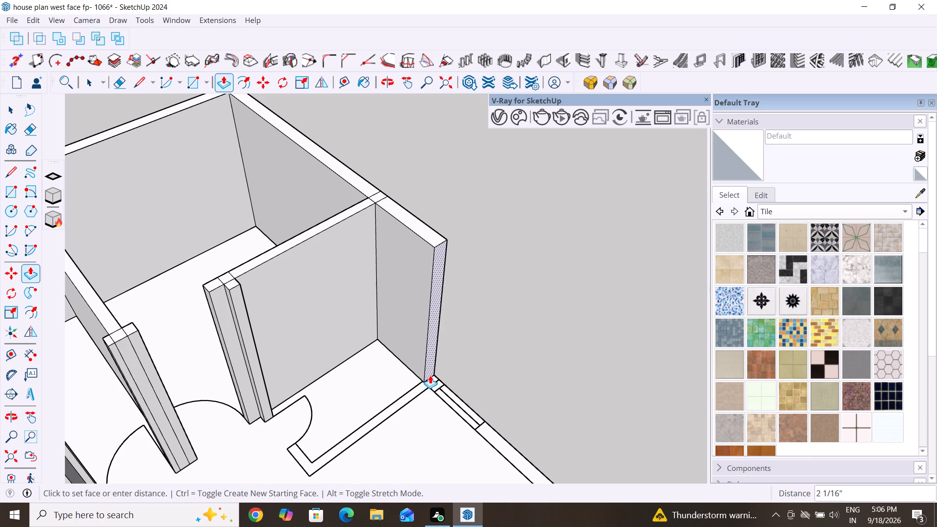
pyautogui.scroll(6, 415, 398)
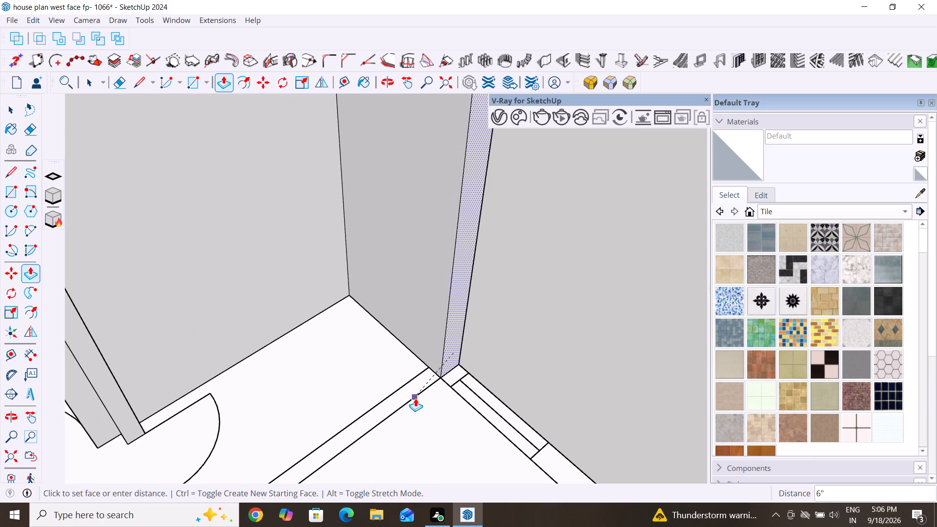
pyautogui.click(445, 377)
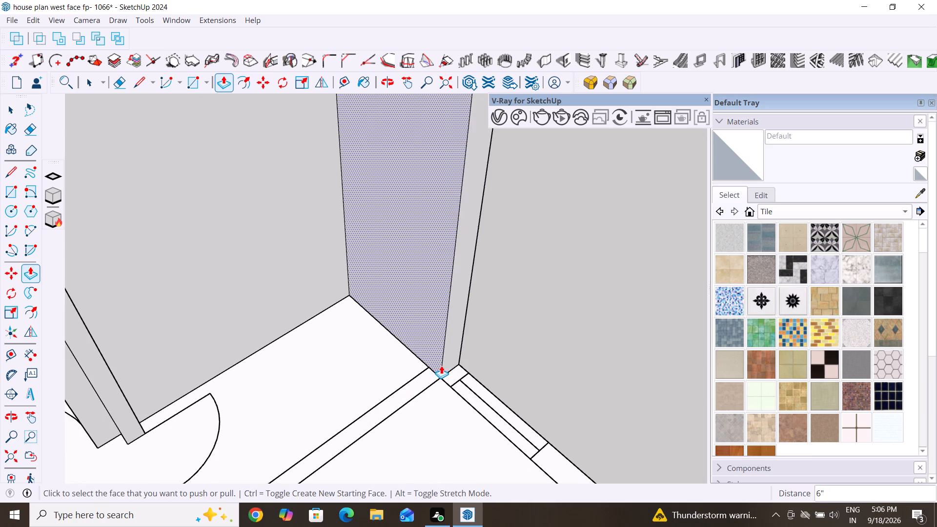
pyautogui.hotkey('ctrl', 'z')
# Add a new 6" segment to the outer wall's end and push its inner face along the small room's far partition to the inner corner.
pyautogui.click(441, 351)
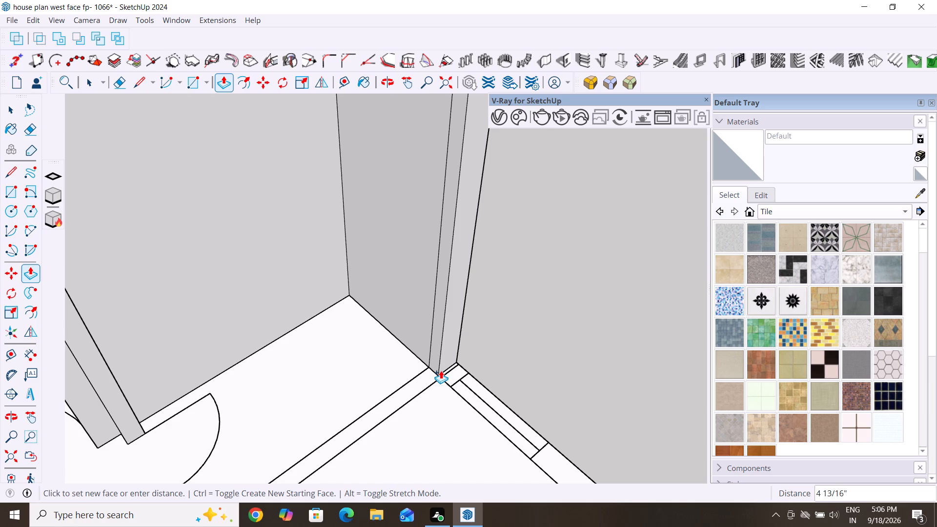
pyautogui.click(441, 382)
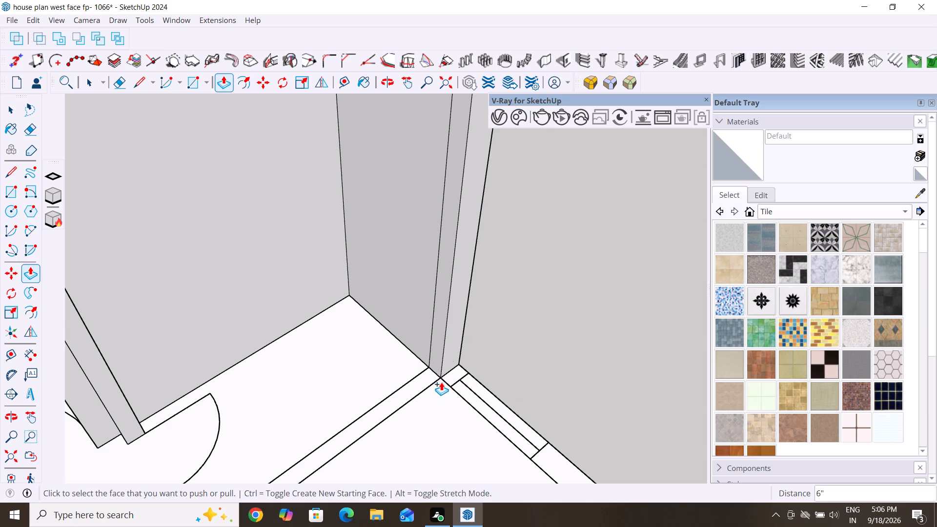
pyautogui.scroll(-11, 463, 264)
pyautogui.scroll(4, 383, 370)
pyautogui.moveTo(443, 333); pyautogui.dragTo(438, 344, button='middle')
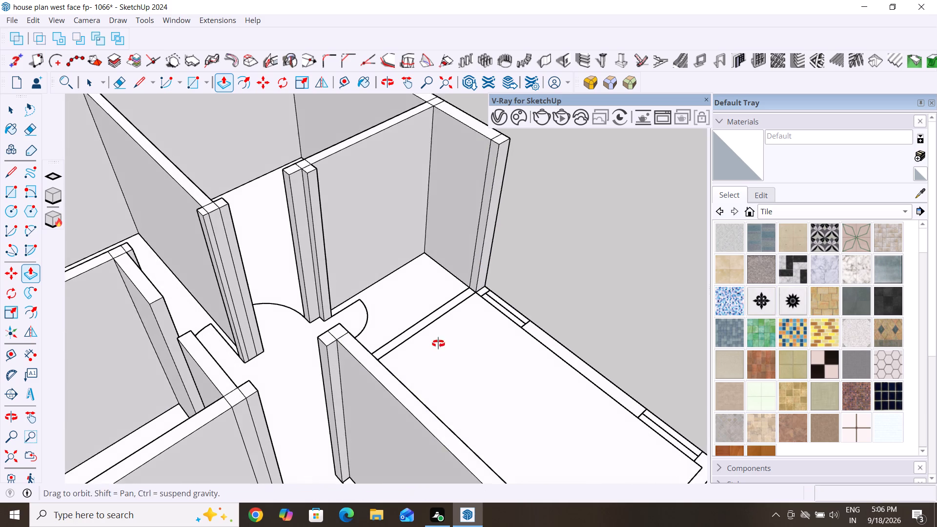
pyautogui.moveTo(438, 344); pyautogui.dragTo(423, 397, button='middle')
pyautogui.scroll(4, 442, 317)
pyautogui.click(500, 247)
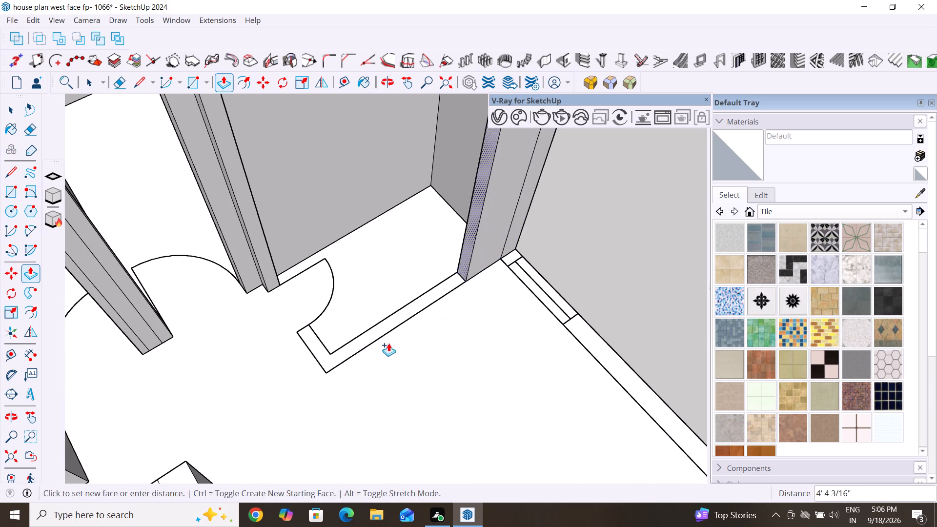
pyautogui.moveTo(340, 363); pyautogui.dragTo(594, 387, button='middle')
pyautogui.scroll(5, 442, 376)
pyautogui.scroll(4, 398, 390)
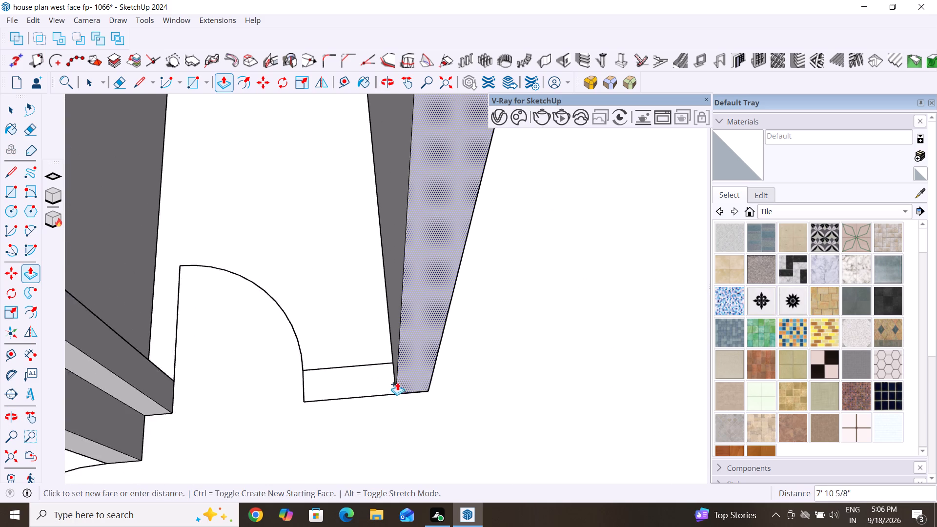
pyautogui.moveTo(396, 381); pyautogui.dragTo(573, 344, button='middle')
pyautogui.scroll(3, 397, 366)
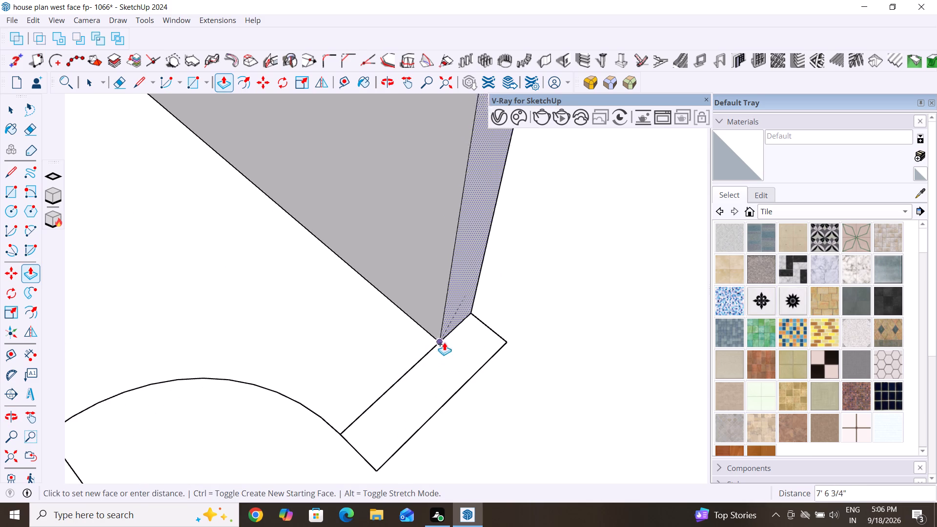
pyautogui.click(438, 338)
# Add a new 6" segment at the far partition's end and push its side face 1' 5" to the small room's door opening.
pyautogui.click(455, 320)
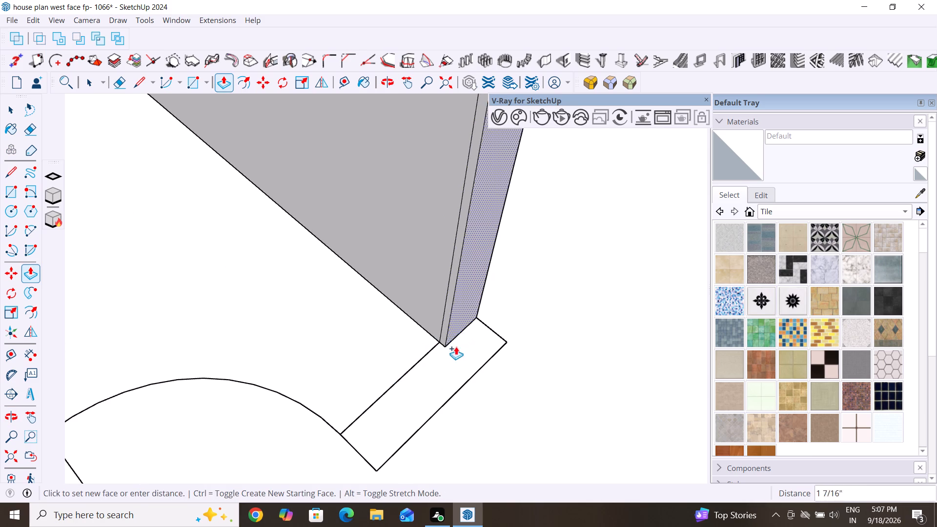
pyautogui.click(465, 381)
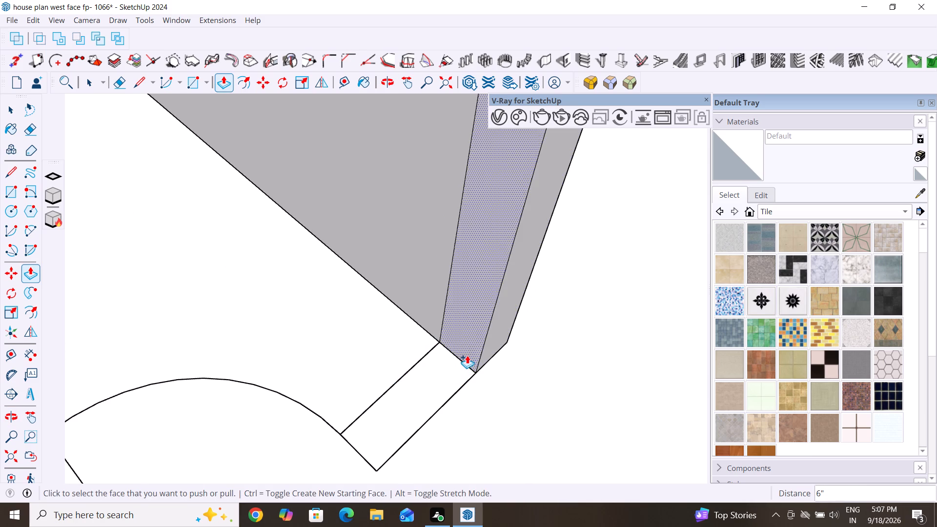
pyautogui.click(467, 355)
pyautogui.click(378, 467)
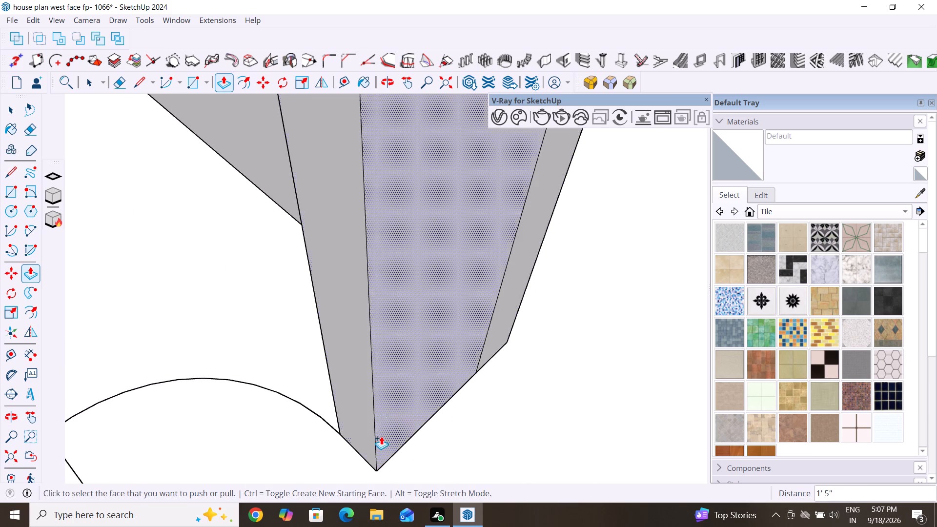
# Examine the raised walls of the whole house from different angles alongside the flat floor plan.
pyautogui.scroll(-19, 439, 337)
pyautogui.scroll(-2, 439, 336)
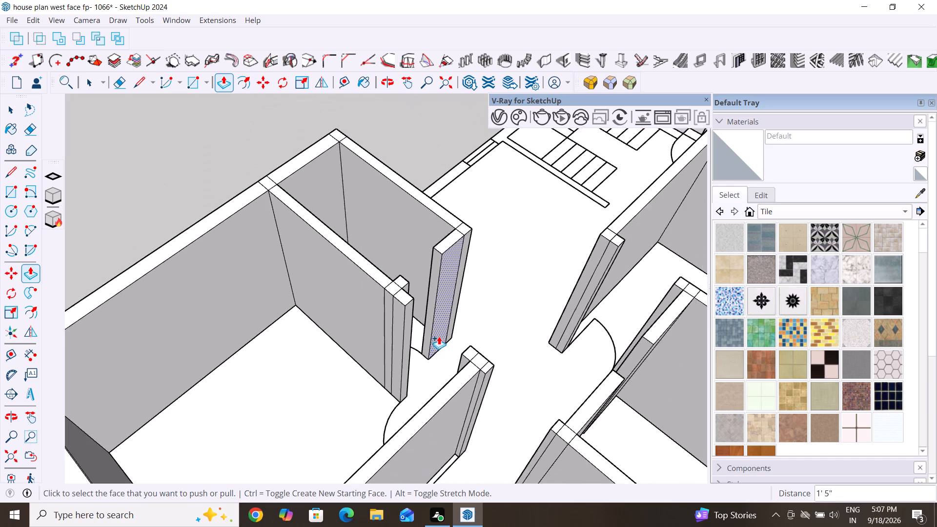
pyautogui.scroll(-3, 439, 336)
pyautogui.scroll(-12, 546, 288)
pyautogui.moveTo(603, 358); pyautogui.dragTo(424, 345, button='middle')
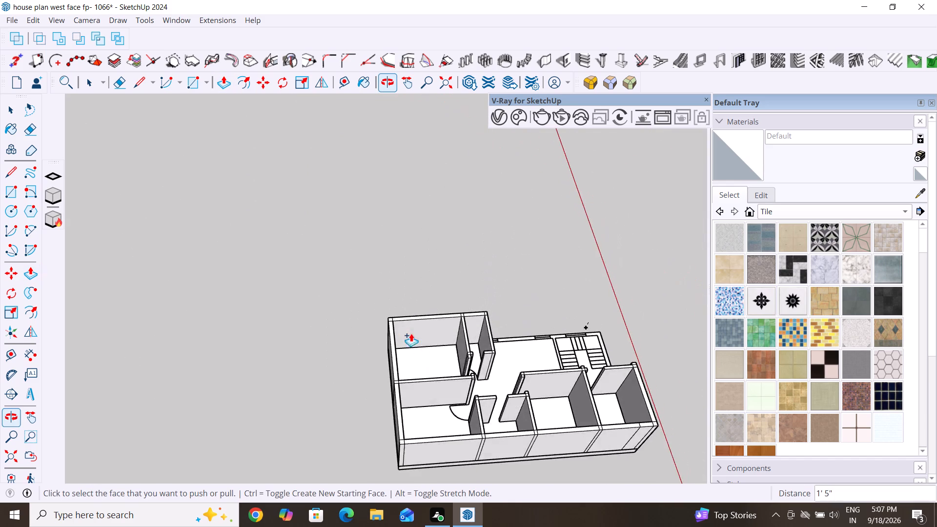
pyautogui.scroll(-11, 395, 320)
pyautogui.moveTo(565, 426); pyautogui.dragTo(233, 402, button='middle')
pyautogui.scroll(-1, 233, 402)
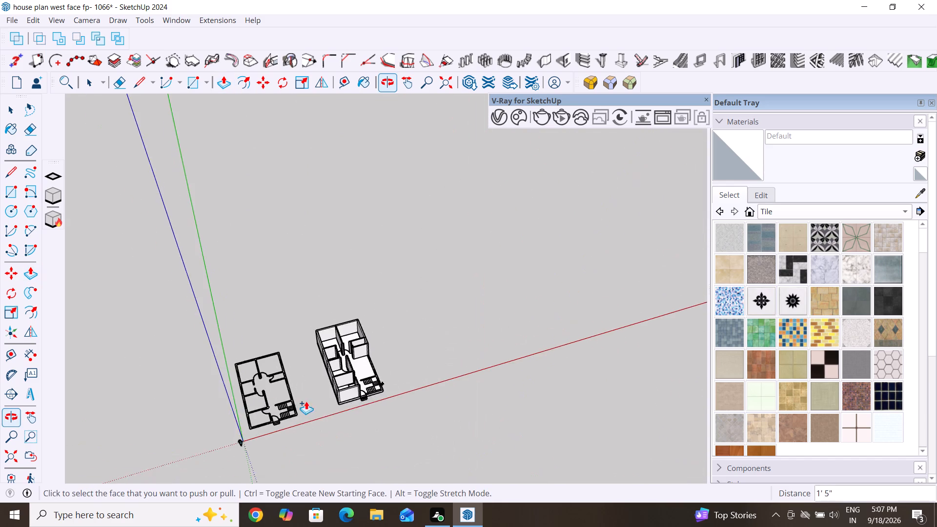
# Push the outer wall's end face 14' 3" along the hall side to the near corner of the staircase's partition line.
pyautogui.scroll(9, 325, 410)
pyautogui.scroll(-5, 936, 366)
pyautogui.scroll(-1, 808, 431)
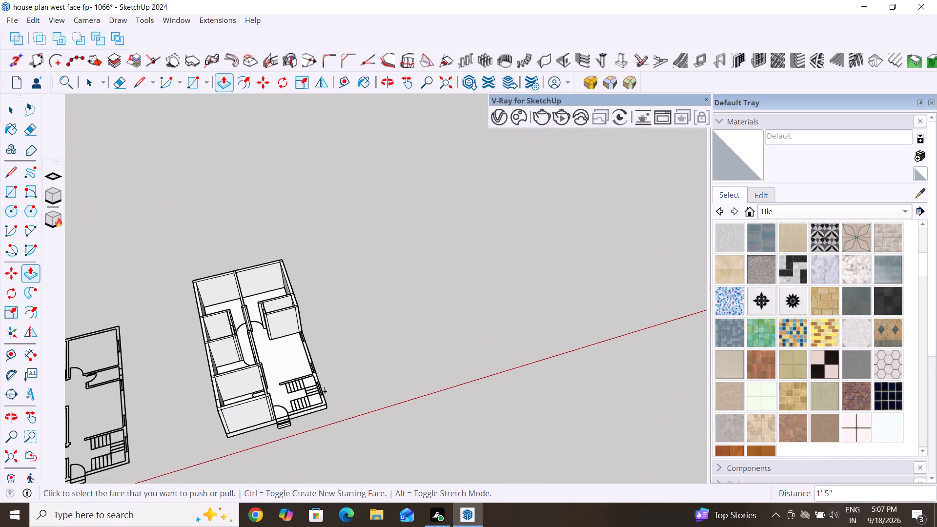
pyautogui.scroll(-2, 849, 526)
pyautogui.scroll(-10, 495, 336)
pyautogui.scroll(7, 492, 402)
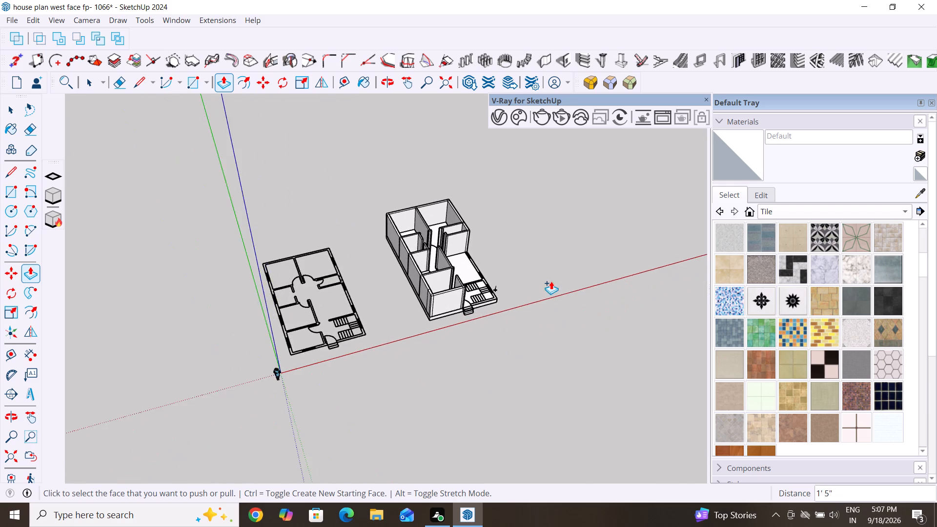
pyautogui.scroll(4, 551, 281)
pyautogui.moveTo(566, 276); pyautogui.dragTo(375, 328, button='middle')
pyautogui.scroll(5, 371, 309)
pyautogui.scroll(1, 523, 247)
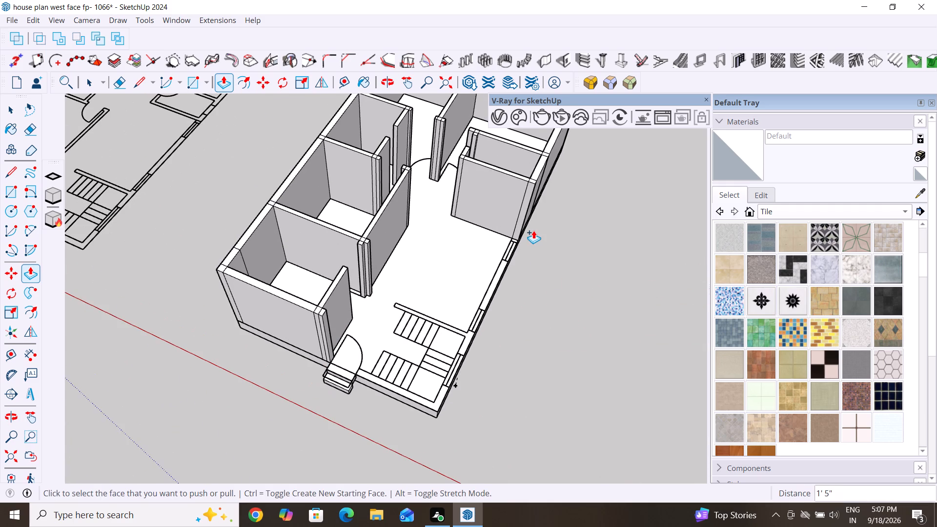
pyautogui.scroll(4, 509, 232)
pyautogui.scroll(-6, 504, 243)
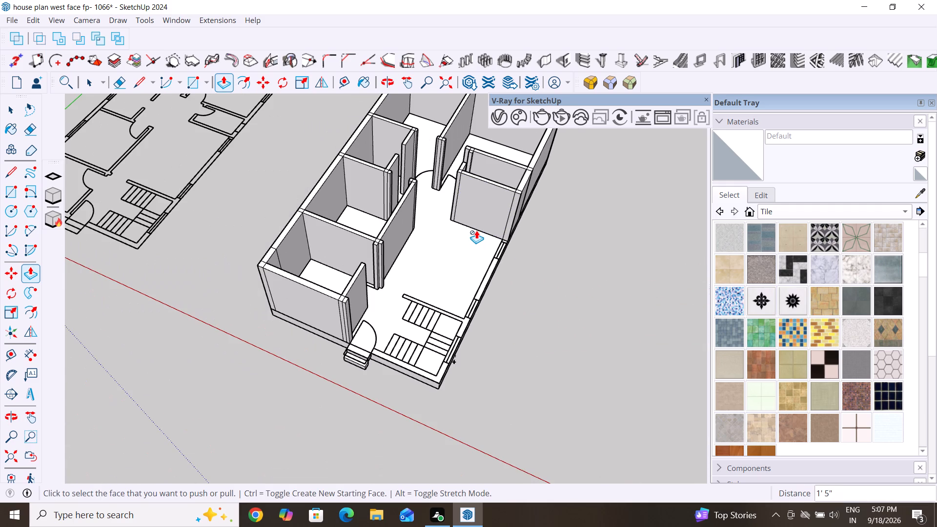
pyautogui.scroll(6, 524, 239)
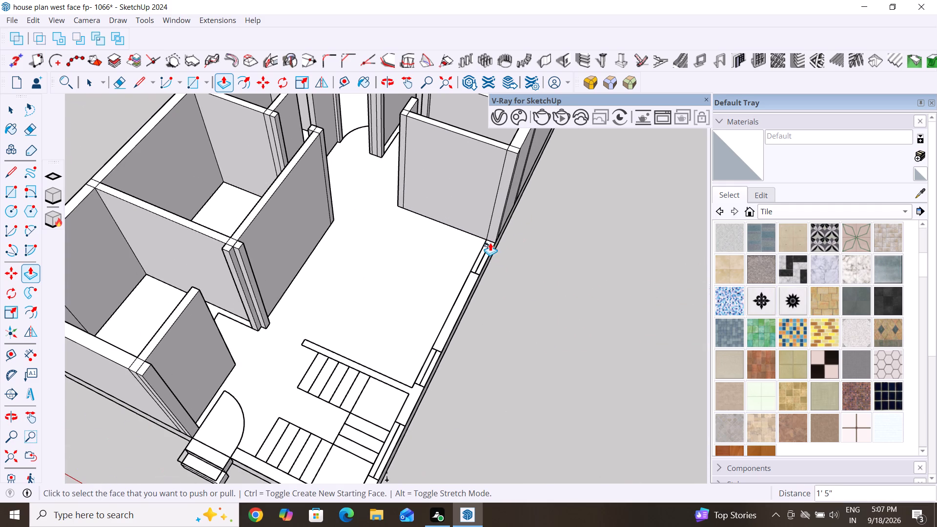
pyautogui.click(491, 239)
pyautogui.scroll(4, 457, 348)
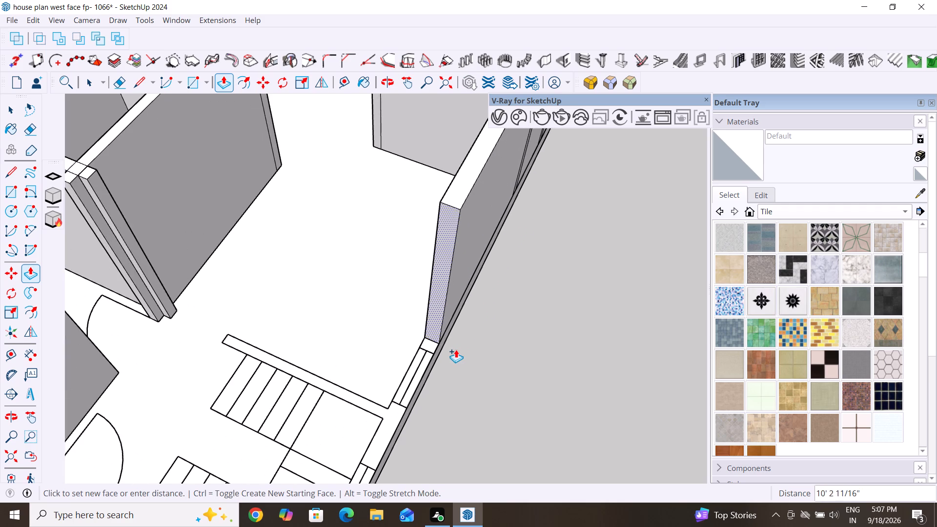
pyautogui.scroll(5, 440, 366)
pyautogui.moveTo(444, 373); pyautogui.dragTo(730, 326, button='middle')
pyautogui.scroll(3, 613, 274)
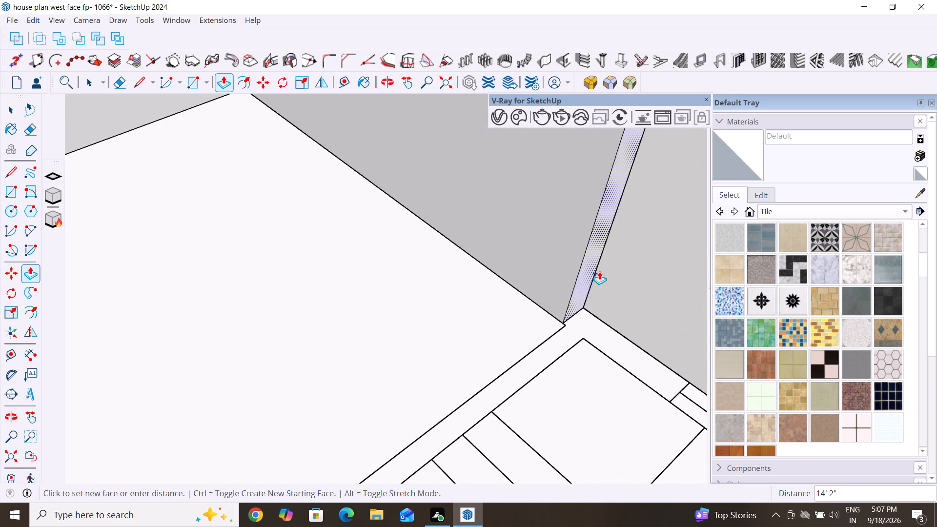
pyautogui.scroll(1, 599, 271)
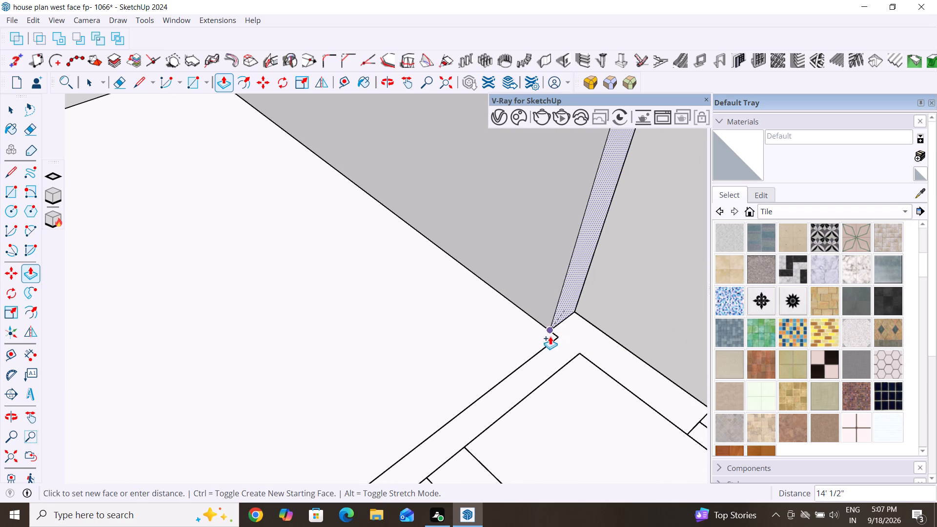
pyautogui.click(556, 337)
# Add a new 6" segment to the outer wall's end across the thickness of the staircase's partition line.
pyautogui.scroll(-2, 439, 229)
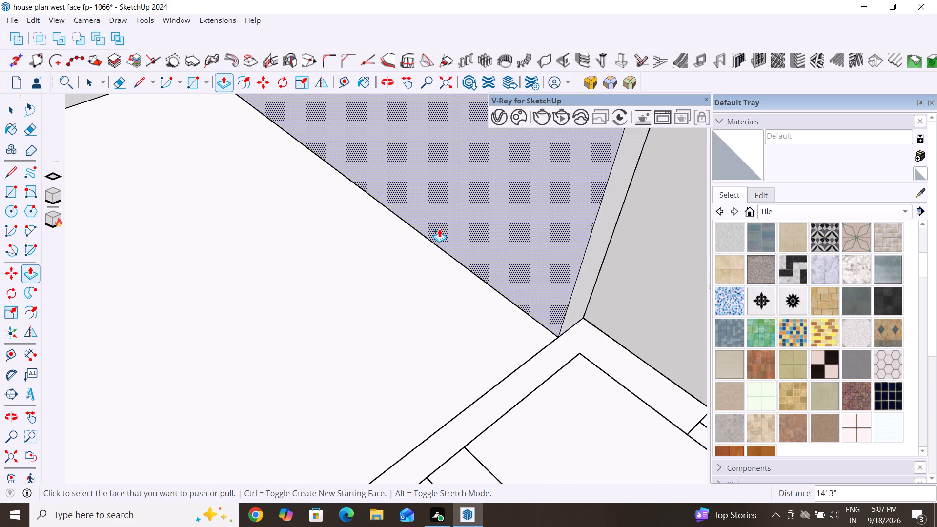
pyautogui.scroll(-11, 439, 229)
pyautogui.scroll(5, 555, 280)
pyautogui.click(439, 231)
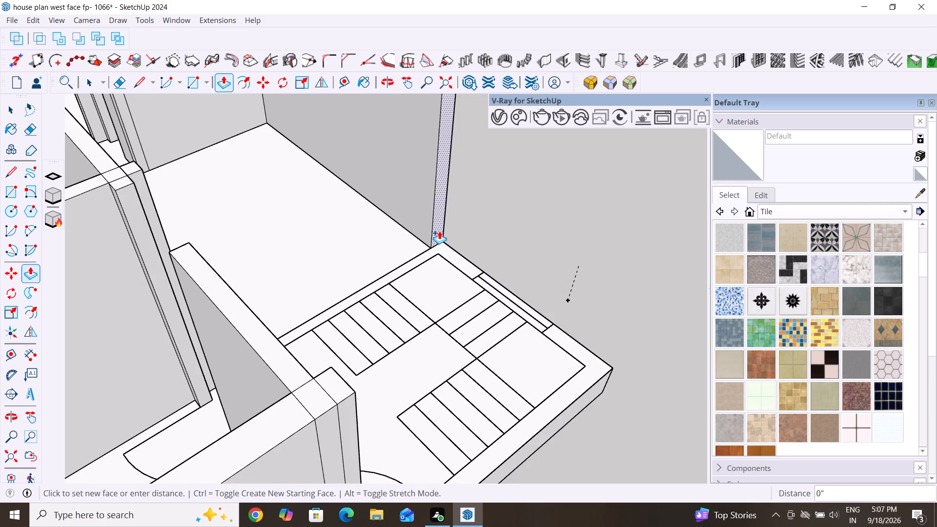
pyautogui.click(432, 255)
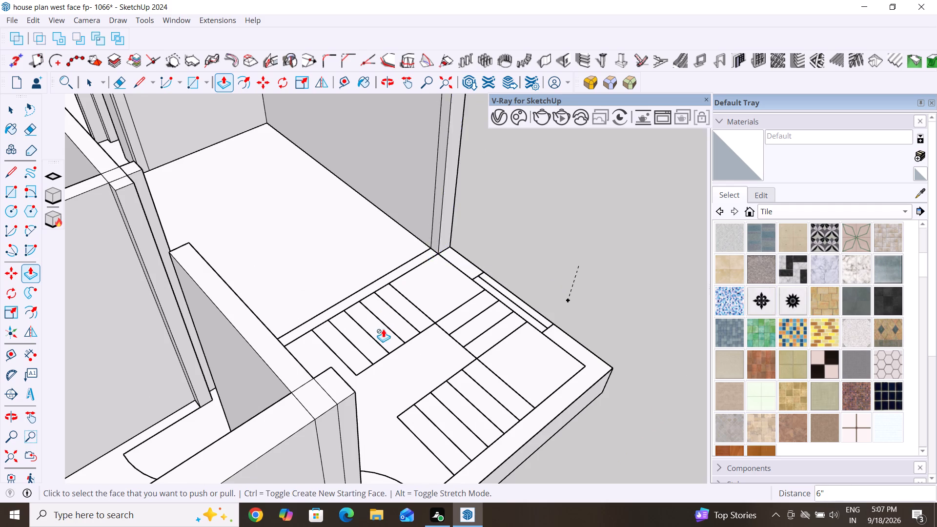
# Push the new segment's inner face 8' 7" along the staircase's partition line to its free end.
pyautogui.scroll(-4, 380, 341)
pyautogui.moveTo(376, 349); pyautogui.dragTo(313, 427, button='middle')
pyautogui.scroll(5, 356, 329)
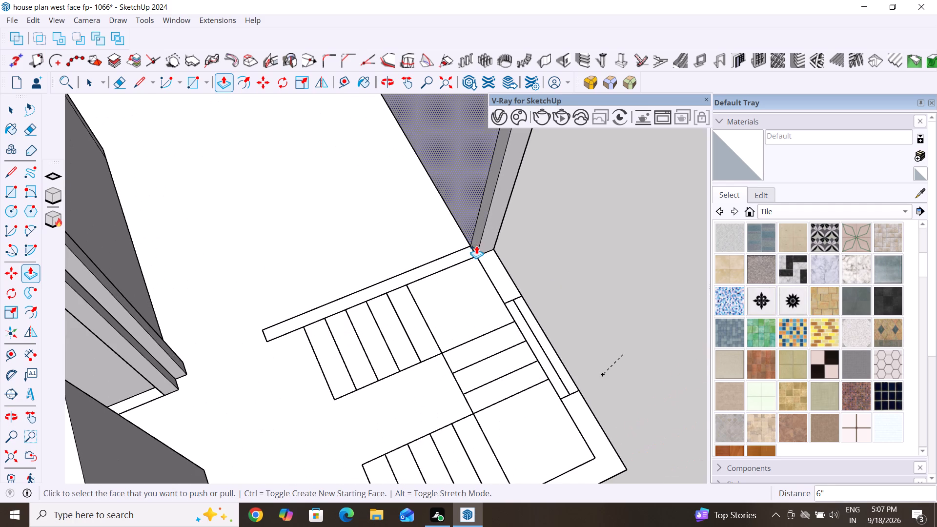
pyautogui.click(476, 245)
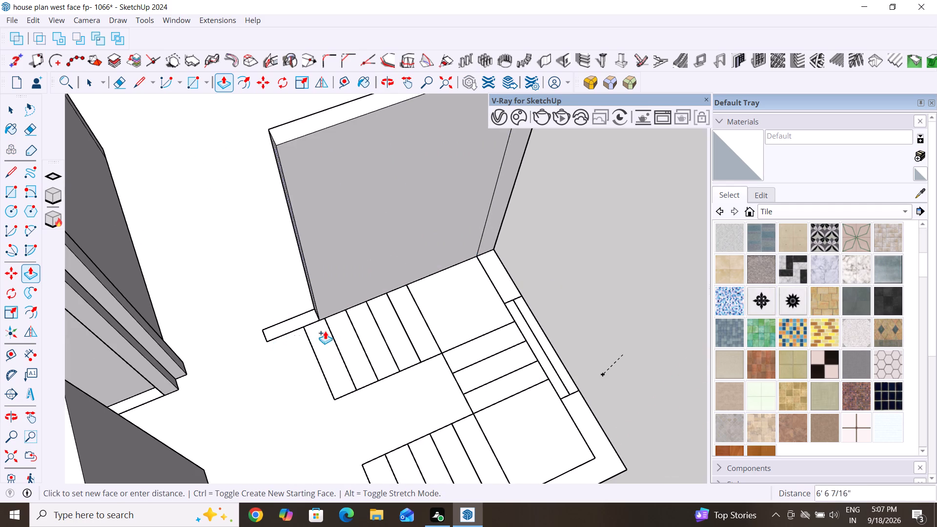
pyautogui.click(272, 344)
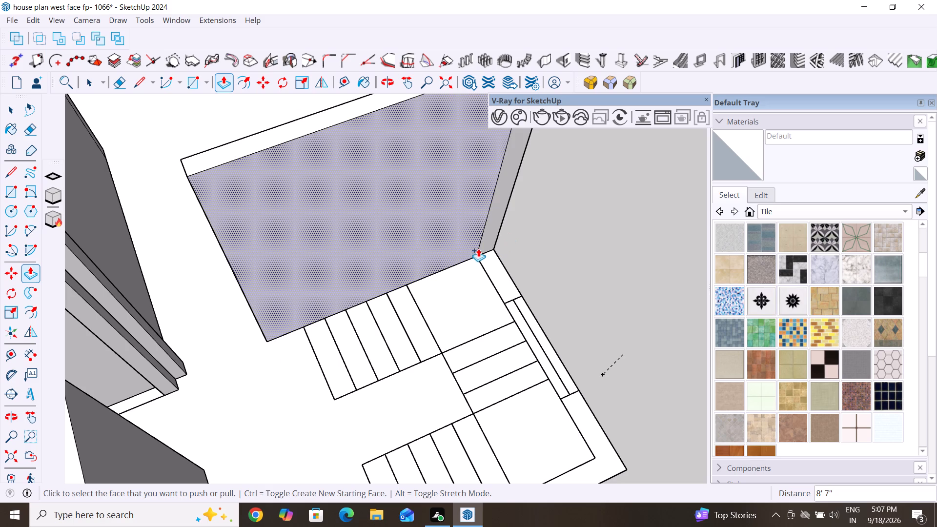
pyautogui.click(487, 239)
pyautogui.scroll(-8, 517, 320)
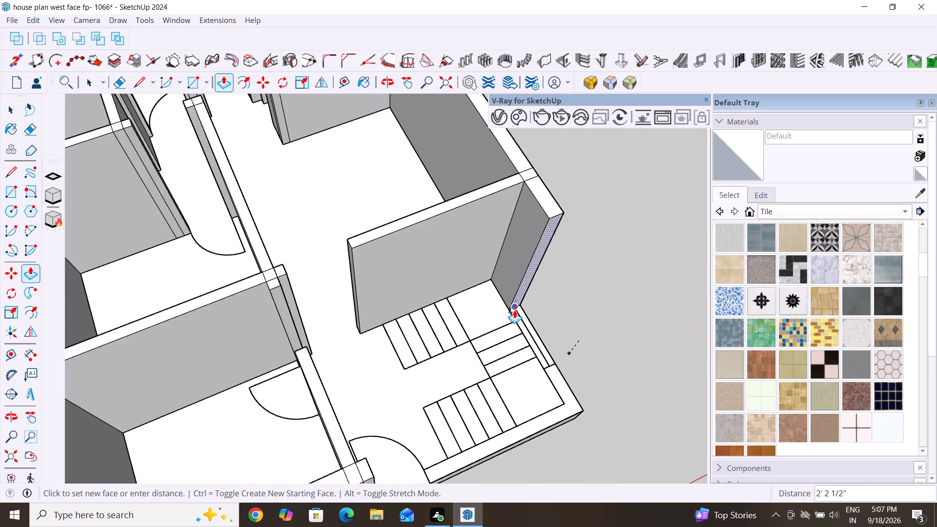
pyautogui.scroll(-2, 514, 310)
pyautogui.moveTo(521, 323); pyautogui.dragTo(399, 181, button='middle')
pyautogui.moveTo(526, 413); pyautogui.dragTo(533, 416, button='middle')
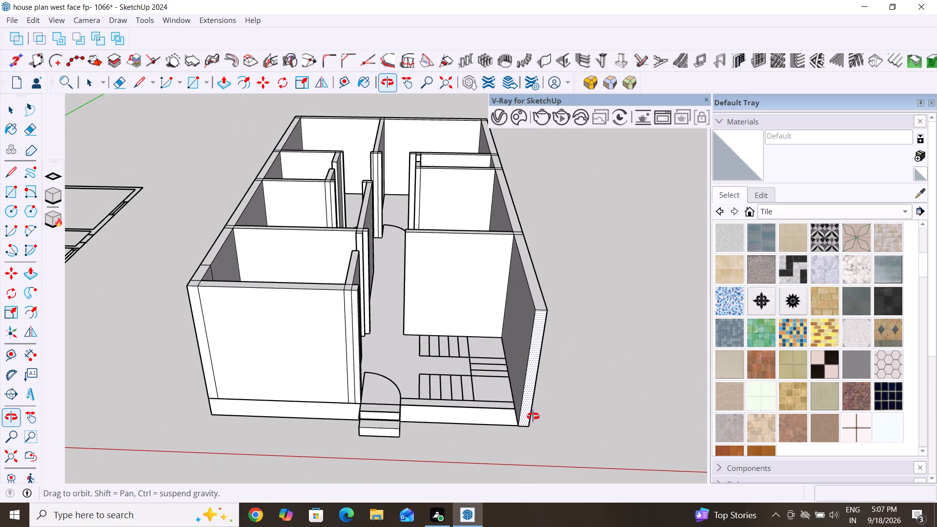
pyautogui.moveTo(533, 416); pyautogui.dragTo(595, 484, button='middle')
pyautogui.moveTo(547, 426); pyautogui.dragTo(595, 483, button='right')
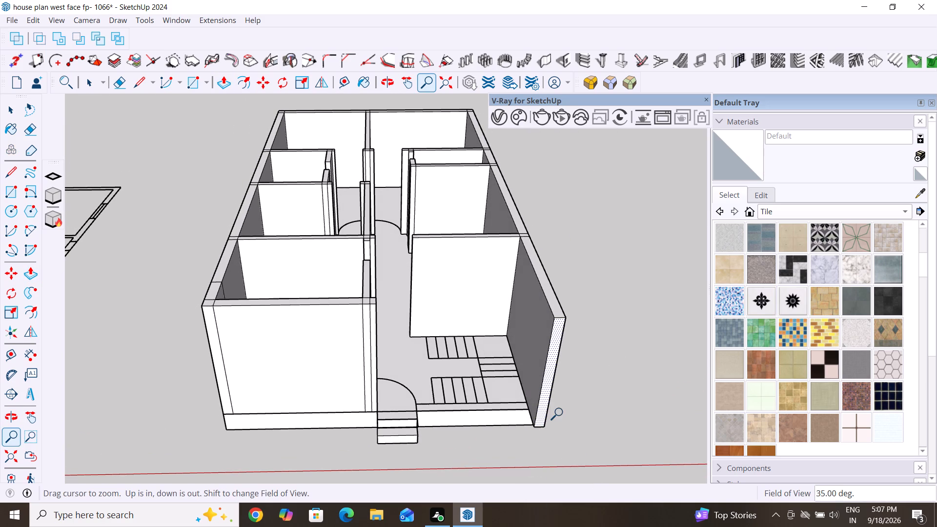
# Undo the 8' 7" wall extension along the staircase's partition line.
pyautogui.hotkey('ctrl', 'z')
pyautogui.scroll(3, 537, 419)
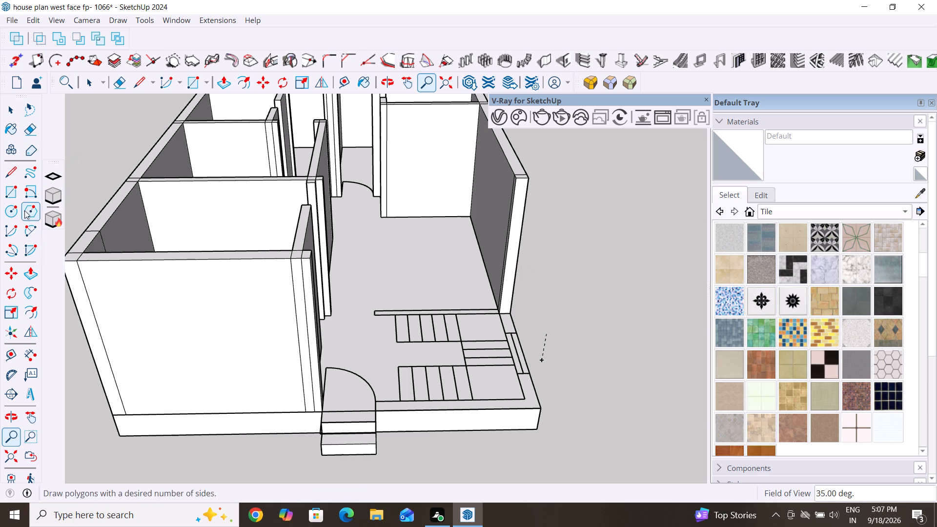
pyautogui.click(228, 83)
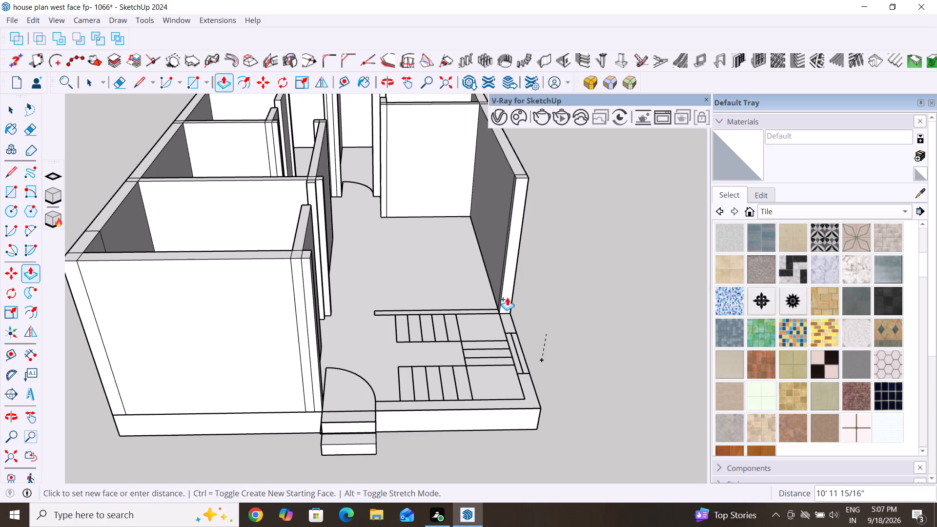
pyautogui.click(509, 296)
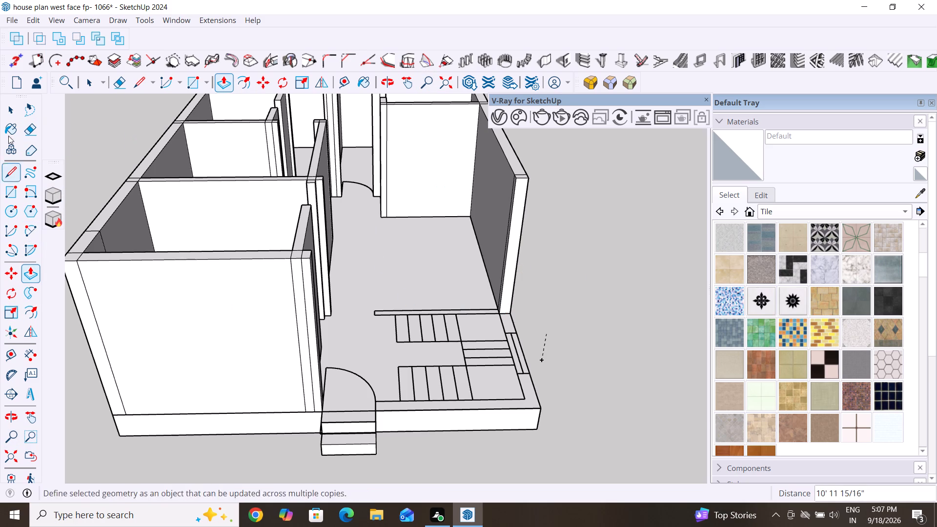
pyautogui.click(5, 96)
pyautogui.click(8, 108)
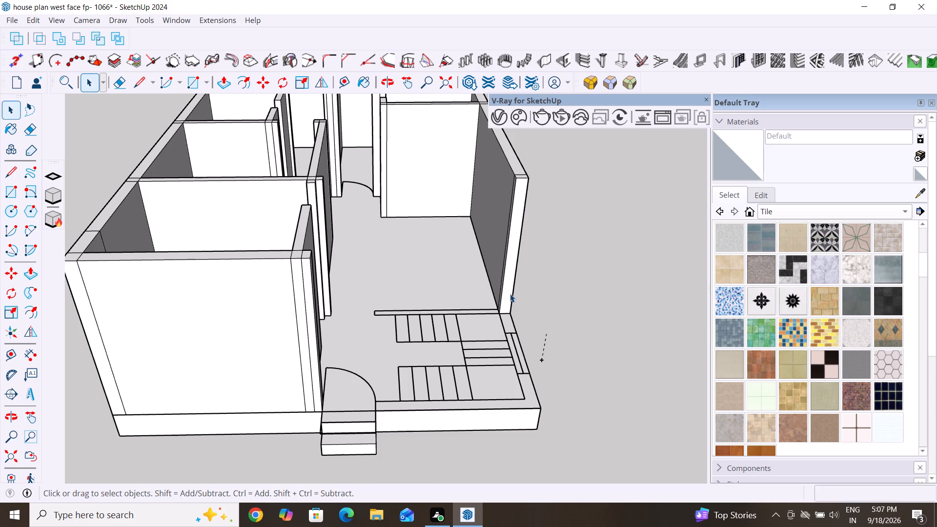
# Push the outer wall's end face 8' 5" past the staircase to the front wall's inner corner.
pyautogui.click(510, 293)
pyautogui.click(222, 86)
pyautogui.click(506, 303)
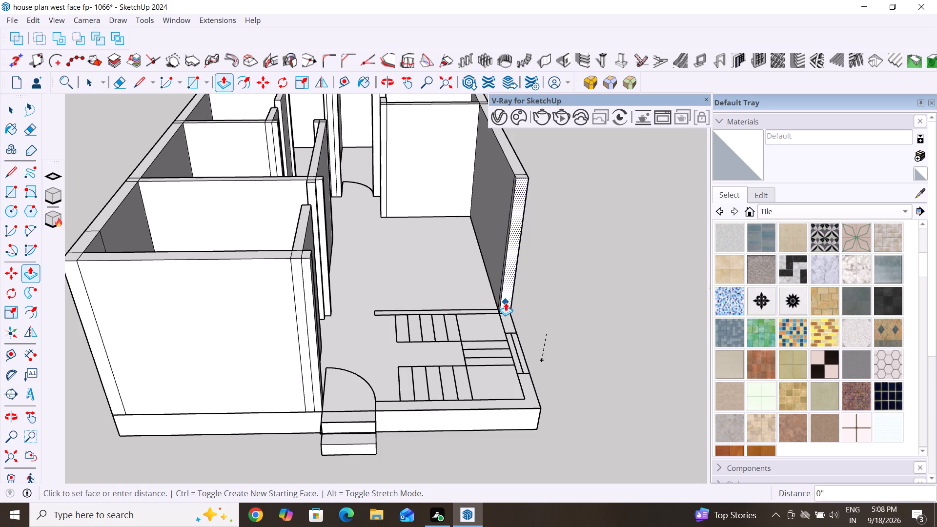
pyautogui.click(520, 395)
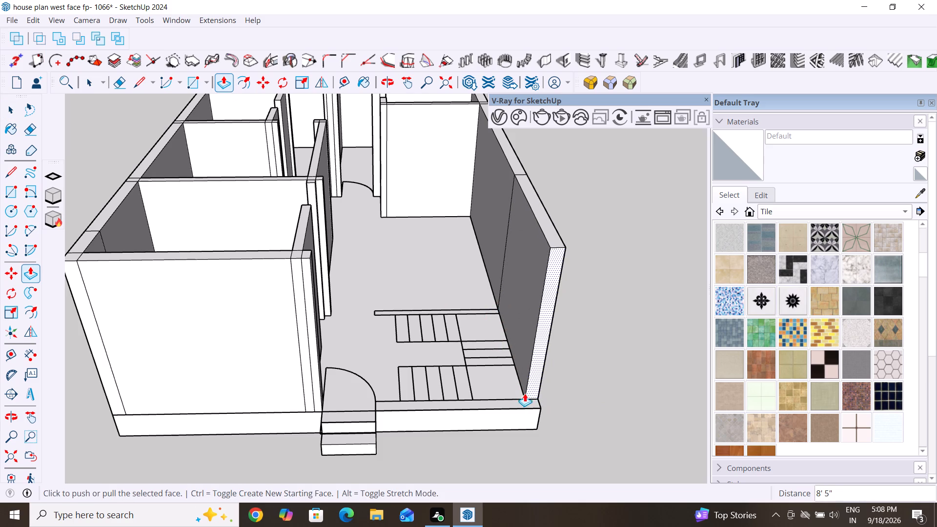
# Add a new segment about 9" long to the outer wall's end, reaching the plinth's front corner.
pyautogui.click(530, 389)
pyautogui.click(536, 384)
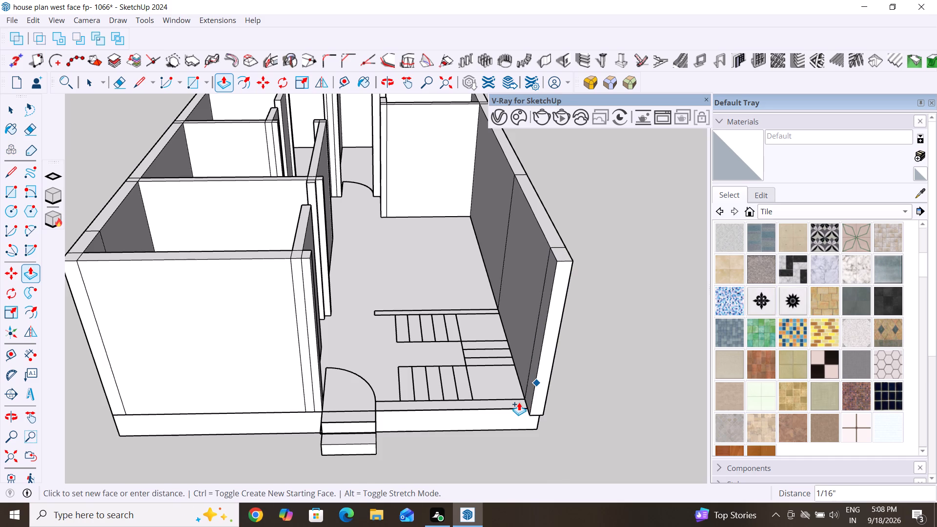
pyautogui.scroll(10, 544, 405)
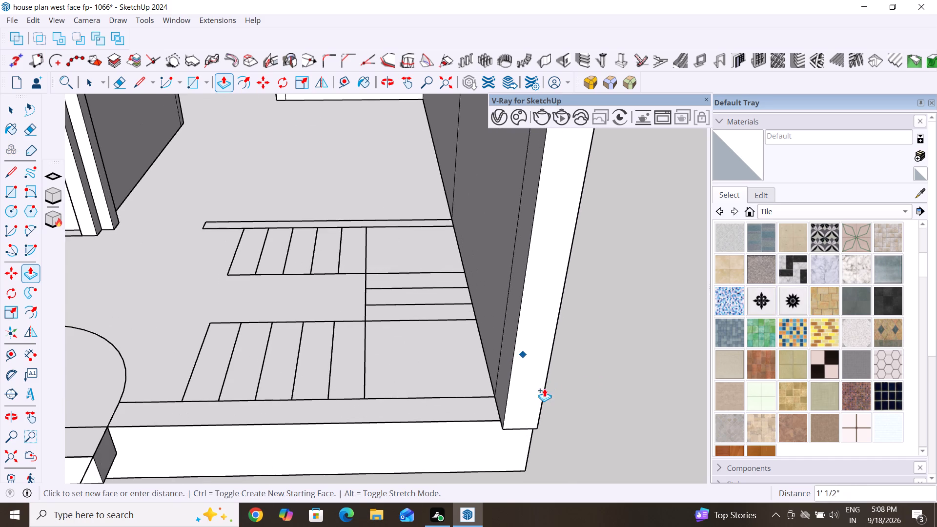
pyautogui.moveTo(544, 388); pyautogui.dragTo(414, 303, button='middle')
pyautogui.click(389, 353)
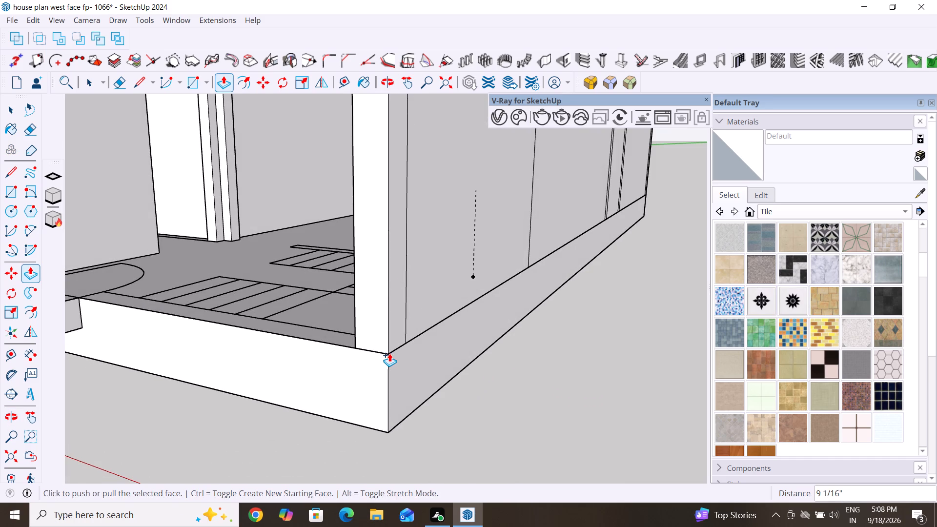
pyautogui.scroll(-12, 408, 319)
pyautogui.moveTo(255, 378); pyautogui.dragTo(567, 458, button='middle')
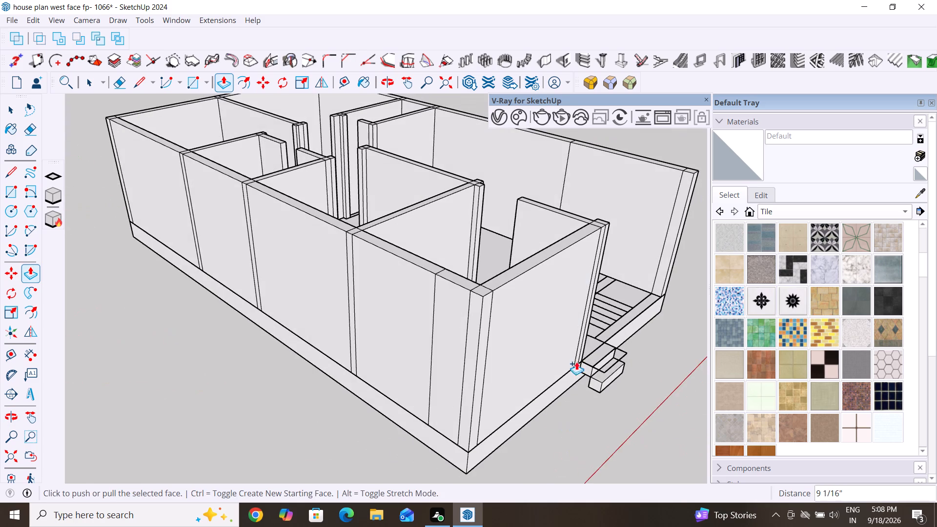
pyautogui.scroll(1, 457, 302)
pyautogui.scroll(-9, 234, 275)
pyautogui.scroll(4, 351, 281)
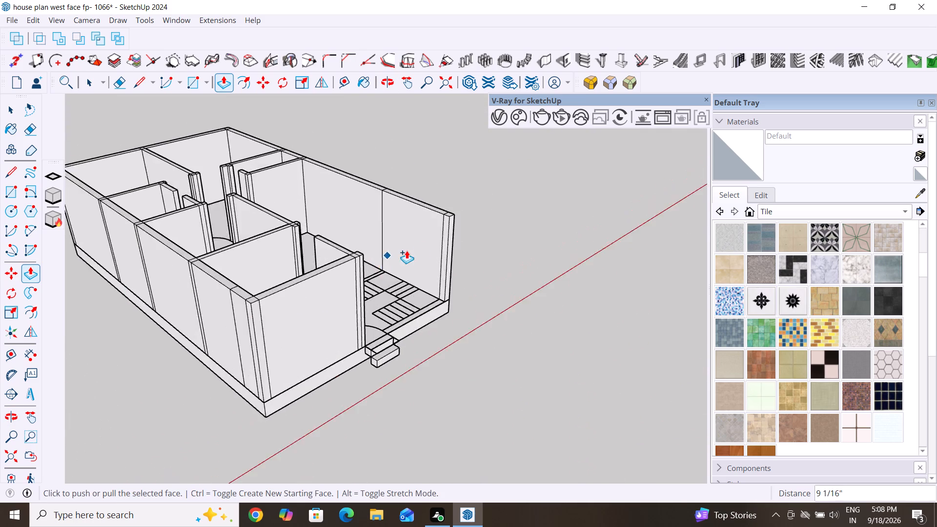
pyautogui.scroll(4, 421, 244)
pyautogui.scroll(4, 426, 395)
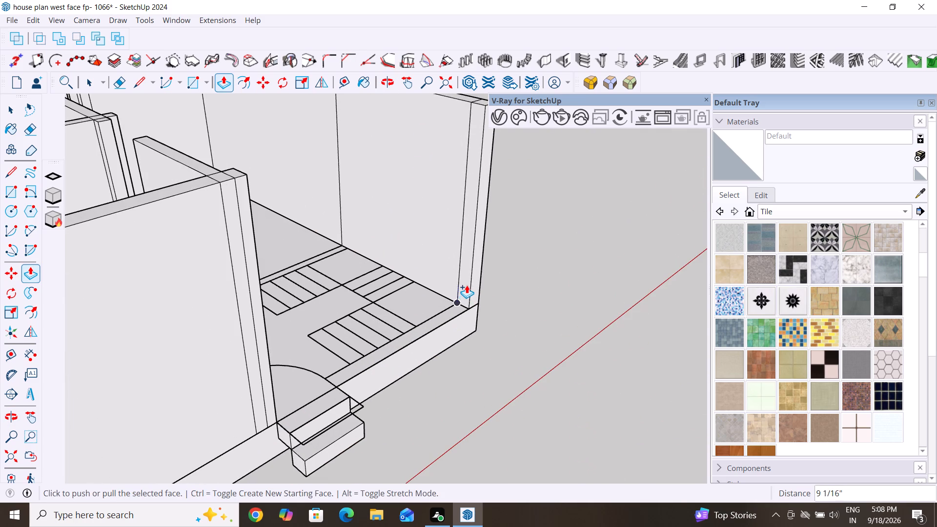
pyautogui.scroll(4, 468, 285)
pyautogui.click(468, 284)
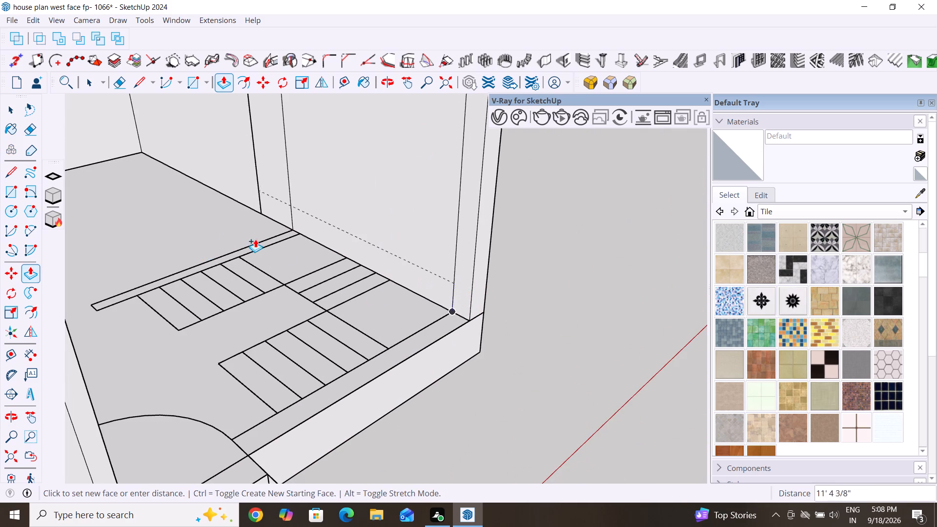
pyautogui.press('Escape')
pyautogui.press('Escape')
# Push the corner segment's inner face 8' 7" along the plinth's front edge to the entrance door opening.
pyautogui.click(16, 116)
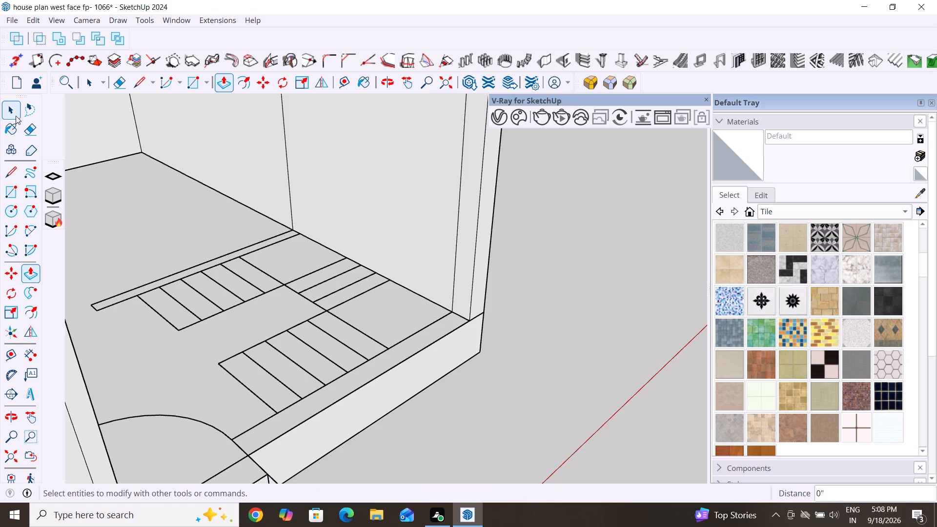
pyautogui.click(468, 294)
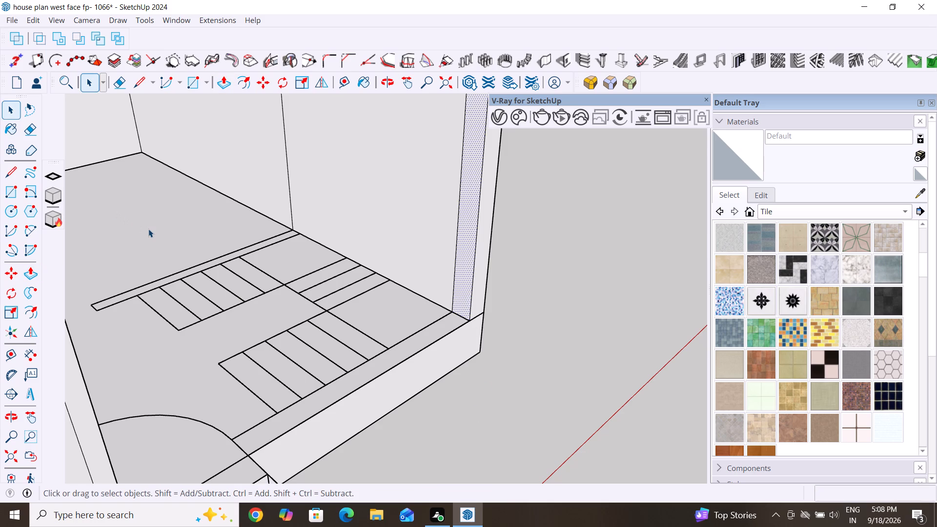
pyautogui.press('p')
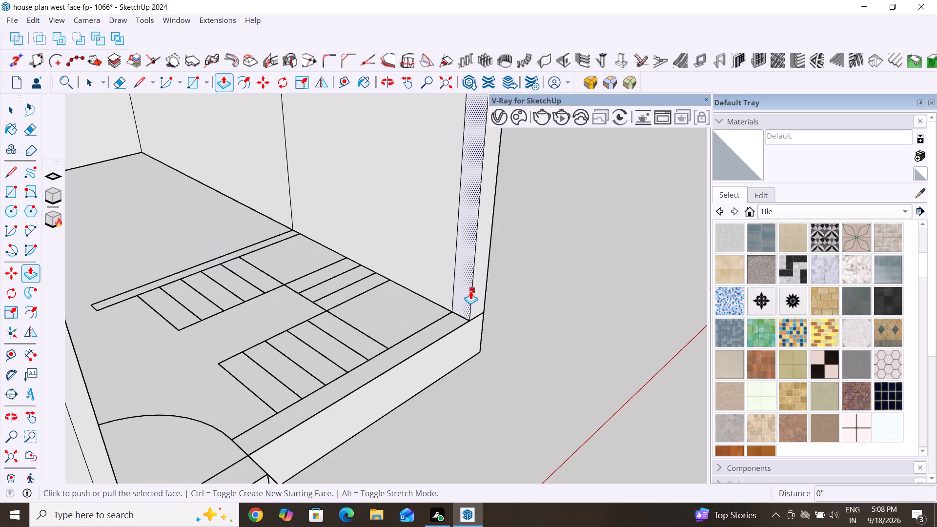
pyautogui.click(470, 291)
pyautogui.click(250, 454)
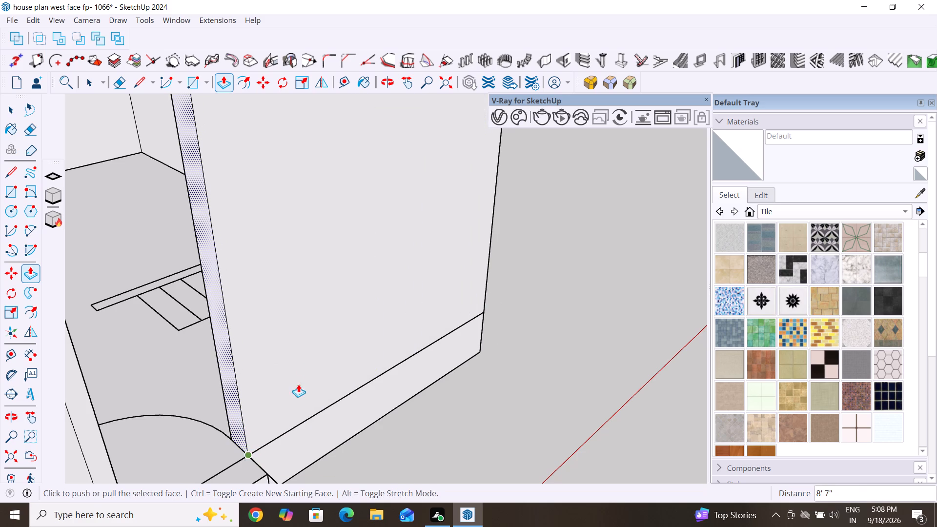
# Delete the vertical seam line on the front wall's outer face near the corner away from the staircase.
pyautogui.scroll(-11, 317, 294)
pyautogui.moveTo(332, 352); pyautogui.dragTo(408, 283, button='middle')
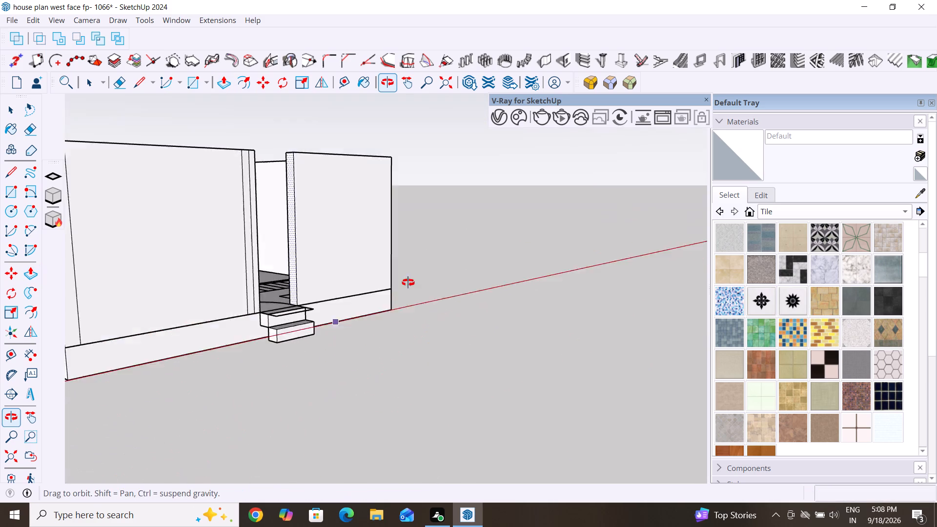
pyautogui.moveTo(408, 283); pyautogui.dragTo(425, 388, button='middle')
pyautogui.scroll(-5, 460, 315)
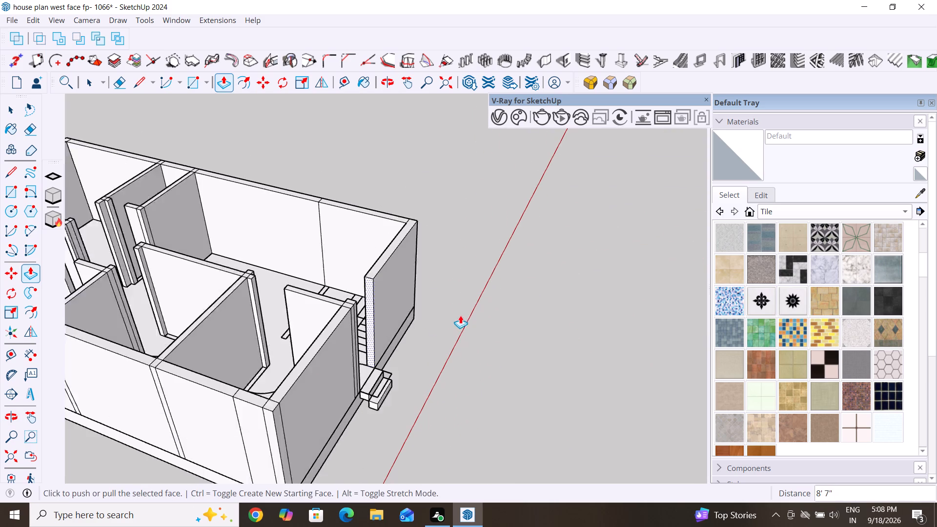
pyautogui.scroll(-1, 460, 315)
pyautogui.moveTo(493, 376); pyautogui.dragTo(348, 352, button='middle')
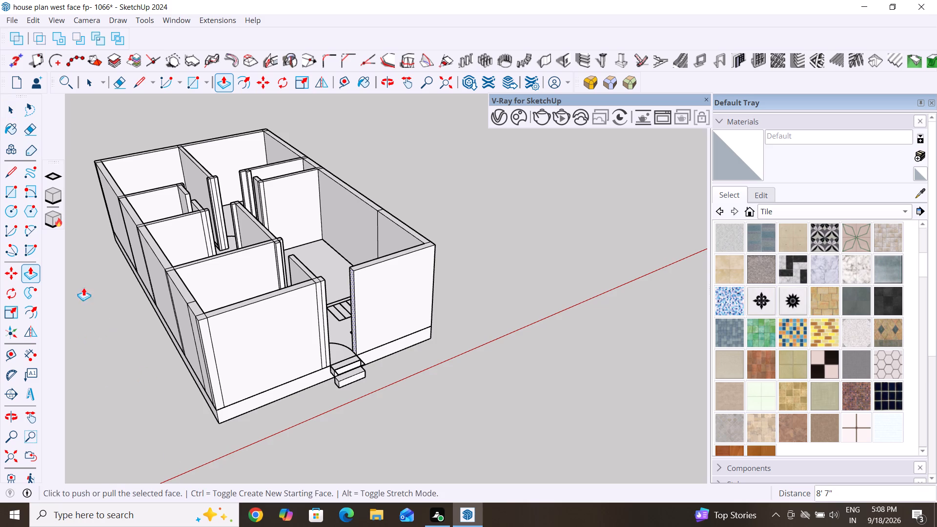
pyautogui.click(5, 107)
pyautogui.scroll(6, 198, 470)
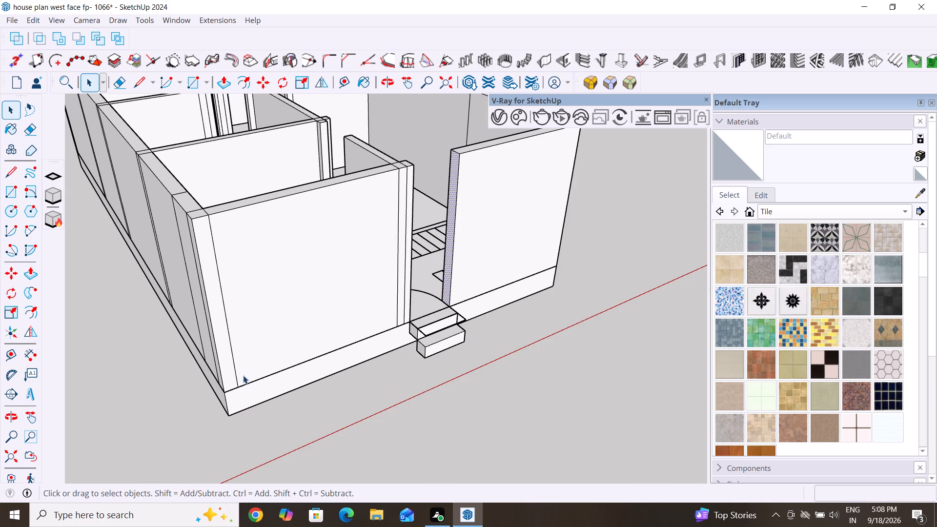
pyautogui.click(235, 366)
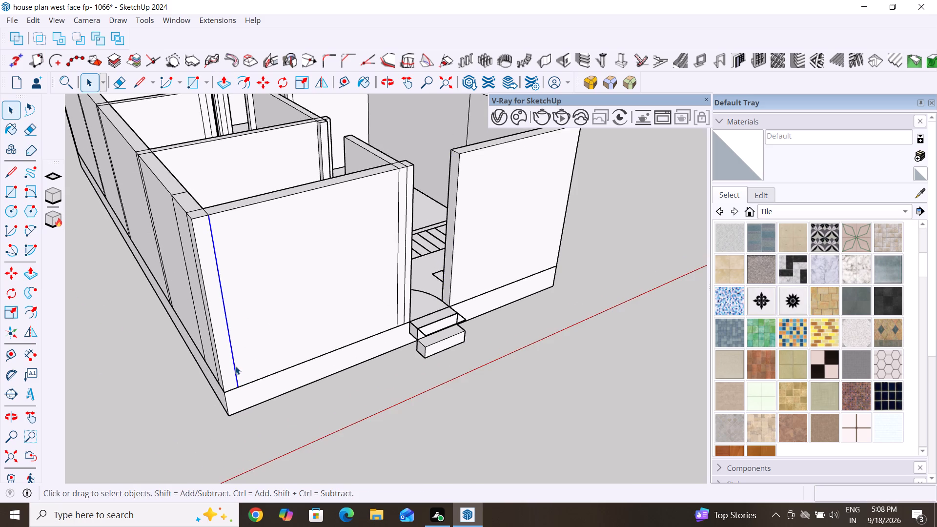
pyautogui.press('Delete')
# Delete the vertical seam line nearest the front corner on the long outer wall opposite the staircase side.
pyautogui.moveTo(146, 347); pyautogui.dragTo(406, 301, button='middle')
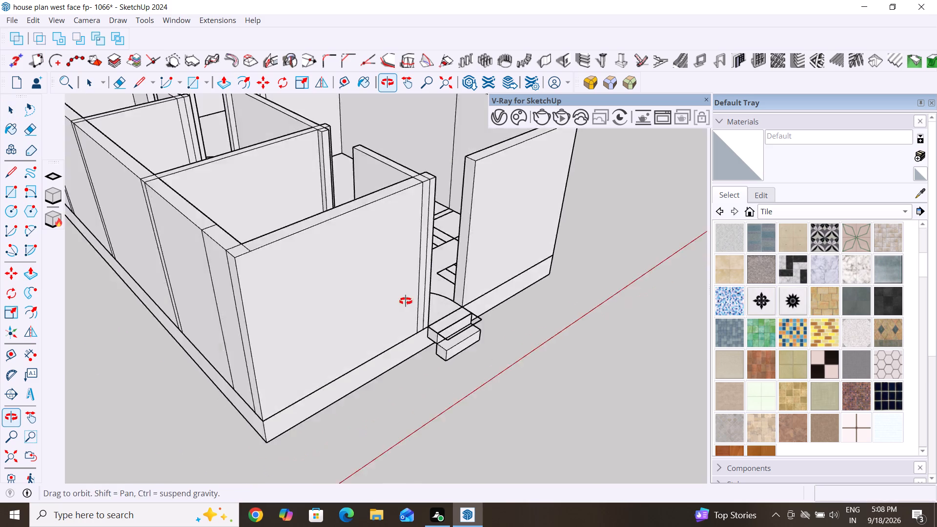
pyautogui.moveTo(406, 301); pyautogui.dragTo(421, 292, button='middle')
pyautogui.scroll(-5, 296, 354)
pyautogui.moveTo(388, 264); pyautogui.dragTo(374, 366, button='middle')
pyautogui.scroll(3, 419, 372)
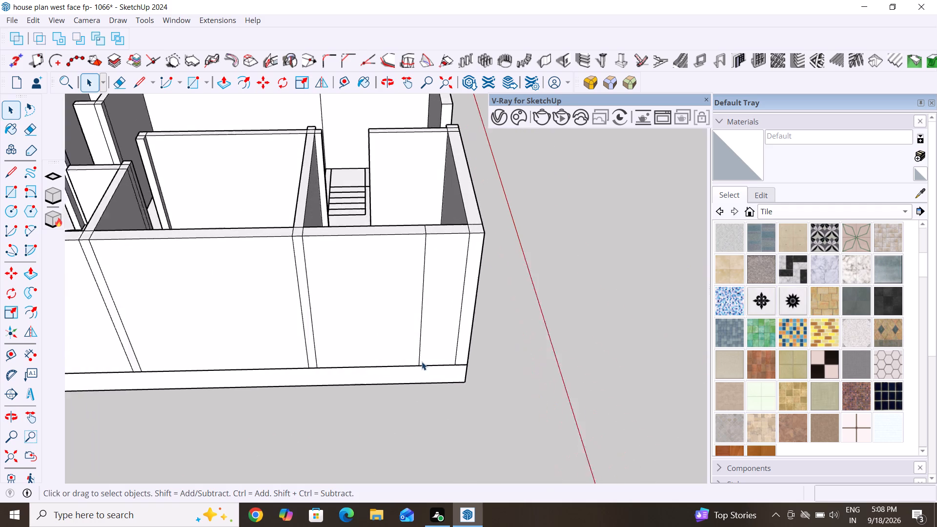
pyautogui.scroll(1, 422, 362)
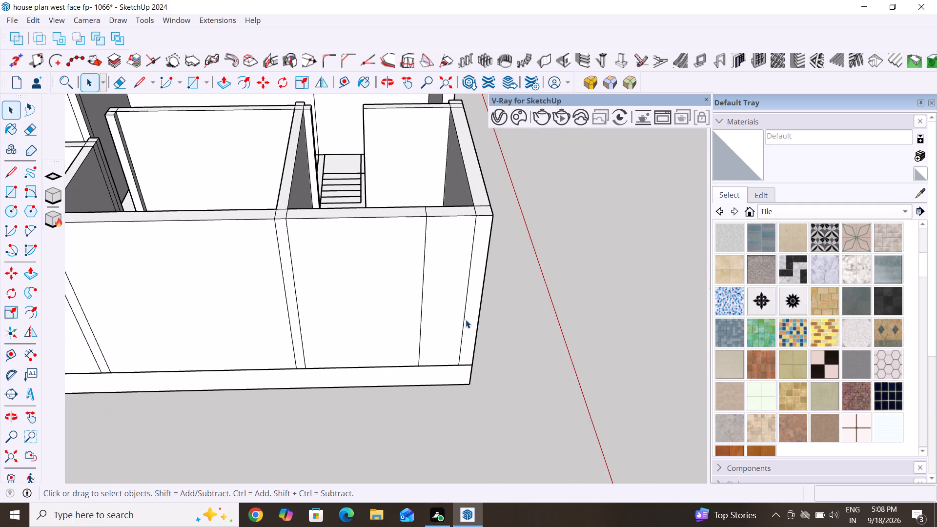
pyautogui.click(463, 321)
pyautogui.press('Delete')
# Erase the remaining vertical seam lines between the wall segments along that long outer wall's face.
pyautogui.click(121, 82)
pyautogui.moveTo(452, 242); pyautogui.dragTo(398, 267)
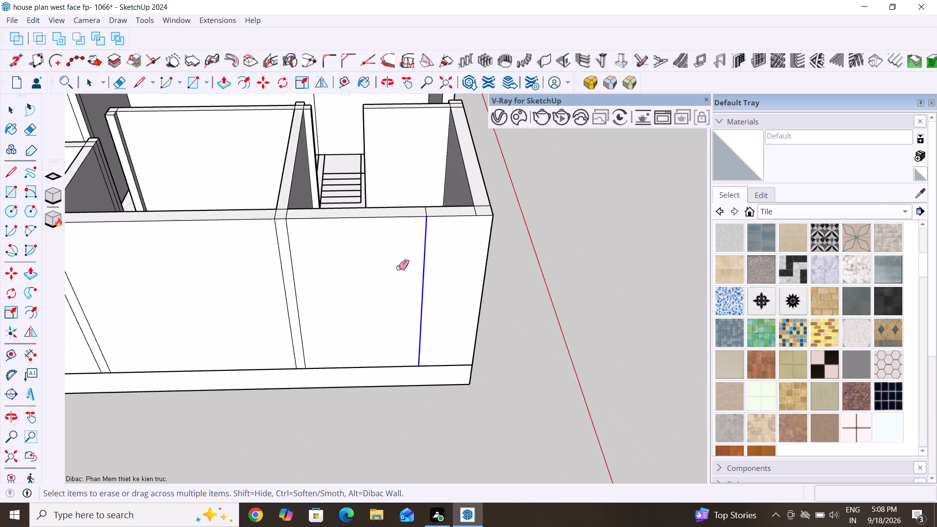
pyautogui.moveTo(398, 267); pyautogui.dragTo(392, 272)
pyautogui.moveTo(313, 270); pyautogui.dragTo(218, 307)
pyautogui.scroll(-6, 343, 278)
pyautogui.moveTo(211, 289); pyautogui.dragTo(206, 288)
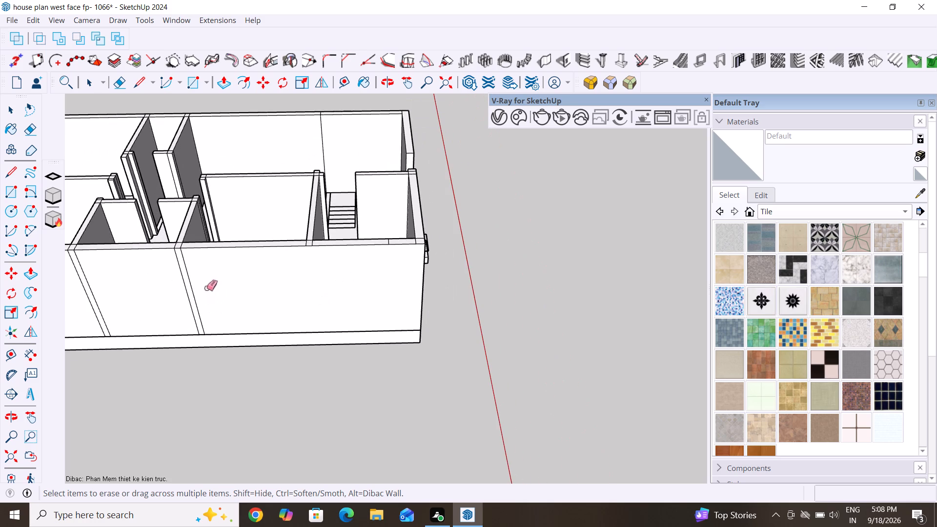
pyautogui.moveTo(206, 288); pyautogui.dragTo(135, 310)
pyautogui.scroll(-6, 353, 278)
pyautogui.scroll(1, 142, 339)
pyautogui.moveTo(144, 340); pyautogui.dragTo(283, 303, button='middle')
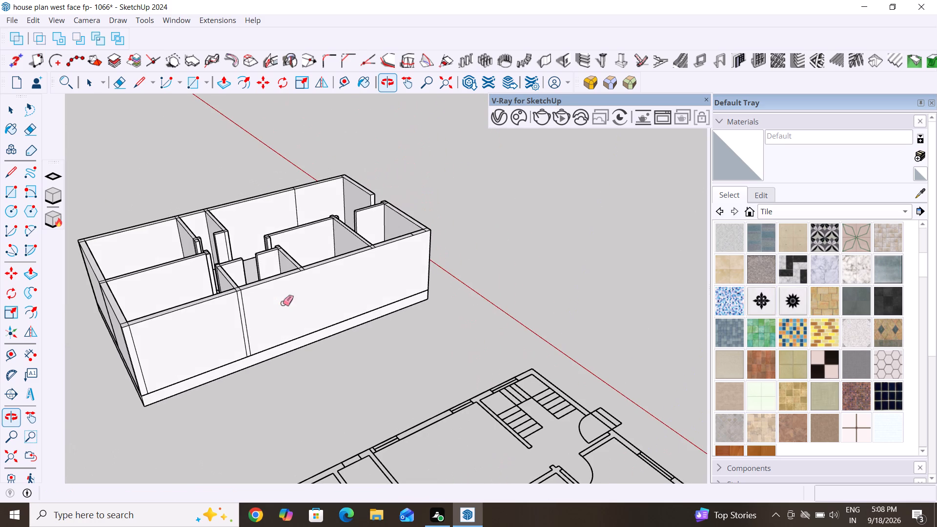
pyautogui.moveTo(261, 299); pyautogui.dragTo(212, 336)
# Erase the vertical seam lines at the partition position on the rear wall's outer face.
pyautogui.scroll(-6, 295, 299)
pyautogui.moveTo(158, 376); pyautogui.dragTo(297, 331, button='middle')
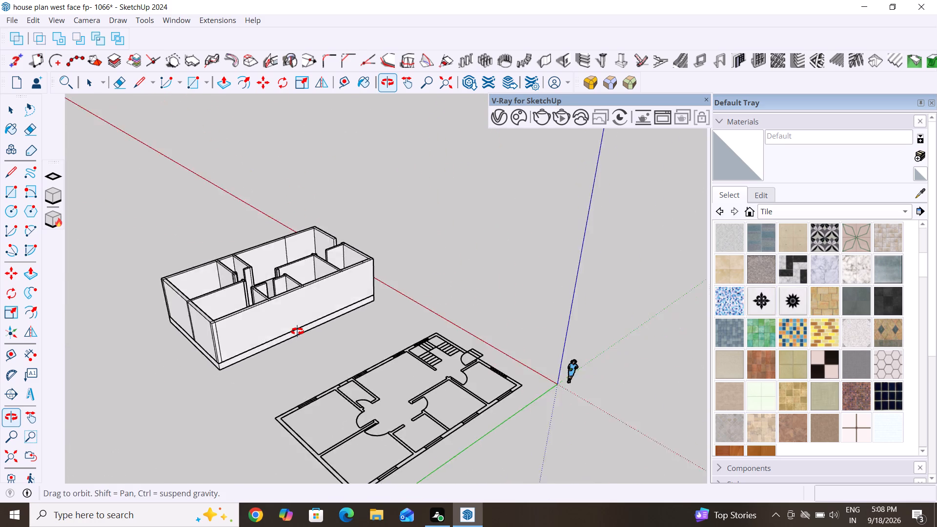
pyautogui.moveTo(297, 331); pyautogui.dragTo(347, 310, button='middle')
pyautogui.scroll(3, 262, 343)
pyautogui.moveTo(275, 333); pyautogui.dragTo(458, 282, button='middle')
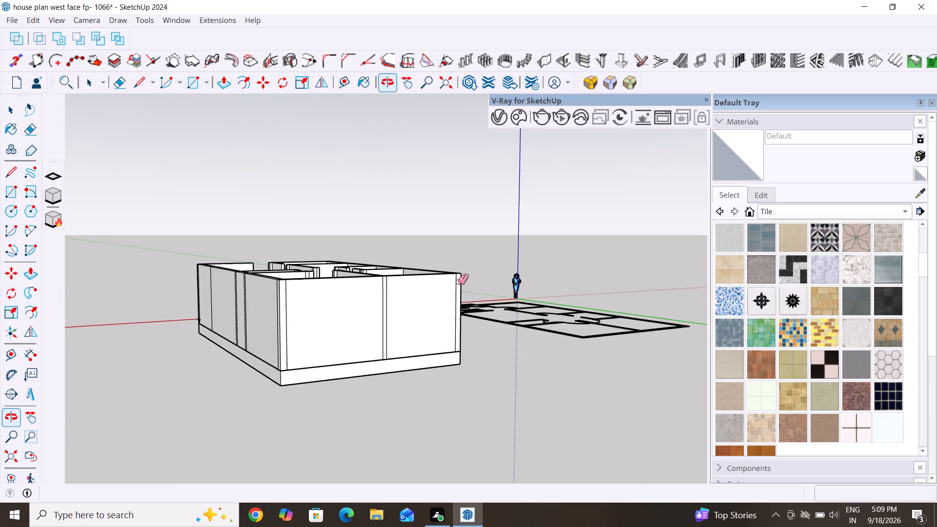
pyautogui.moveTo(434, 304); pyautogui.dragTo(371, 330)
# Erase the vertical seam lines at the partitions and rear corner on the staircase-side outer wall's face.
pyautogui.scroll(-5, 380, 311)
pyautogui.moveTo(299, 348); pyautogui.dragTo(356, 345, button='middle')
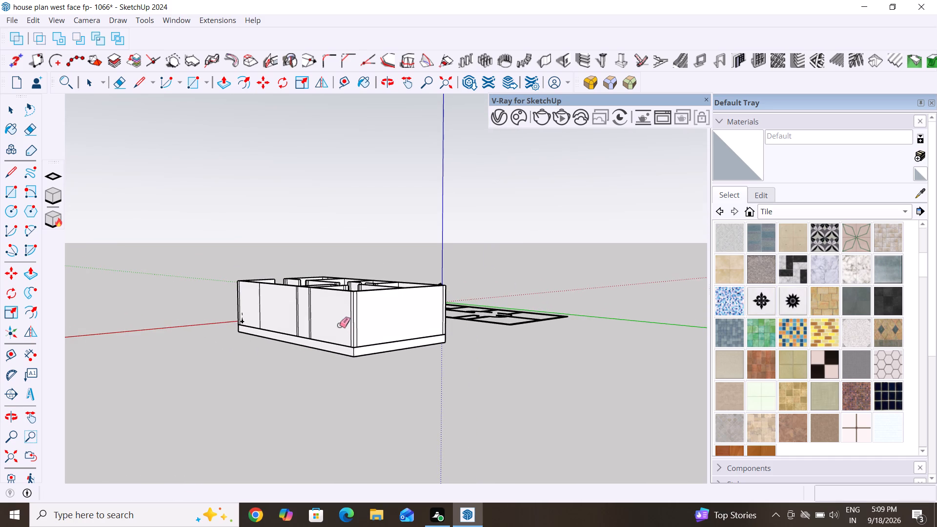
pyautogui.moveTo(248, 399); pyautogui.dragTo(411, 399, button='middle')
pyautogui.scroll(4, 377, 324)
pyautogui.moveTo(353, 341); pyautogui.dragTo(473, 385, button='middle')
pyautogui.scroll(3, 377, 377)
pyautogui.moveTo(360, 372); pyautogui.dragTo(415, 410, button='middle')
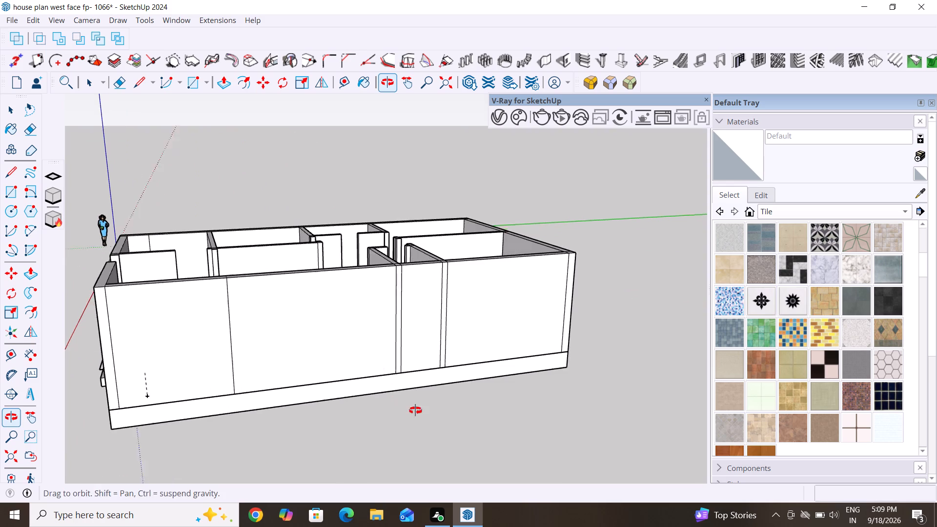
pyautogui.moveTo(415, 410); pyautogui.dragTo(453, 410, button='middle')
pyautogui.moveTo(489, 298); pyautogui.dragTo(387, 354)
# Erase the two remaining vertical seam lines toward the front corner of the staircase-side outer wall.
pyautogui.scroll(-5, 467, 307)
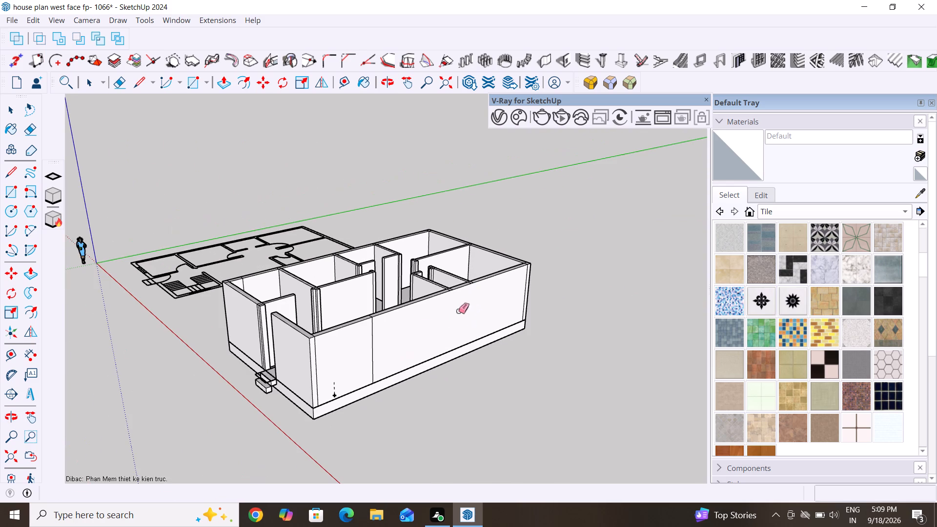
pyautogui.moveTo(413, 328); pyautogui.dragTo(342, 368)
pyautogui.scroll(-4, 394, 380)
pyautogui.scroll(5, 335, 396)
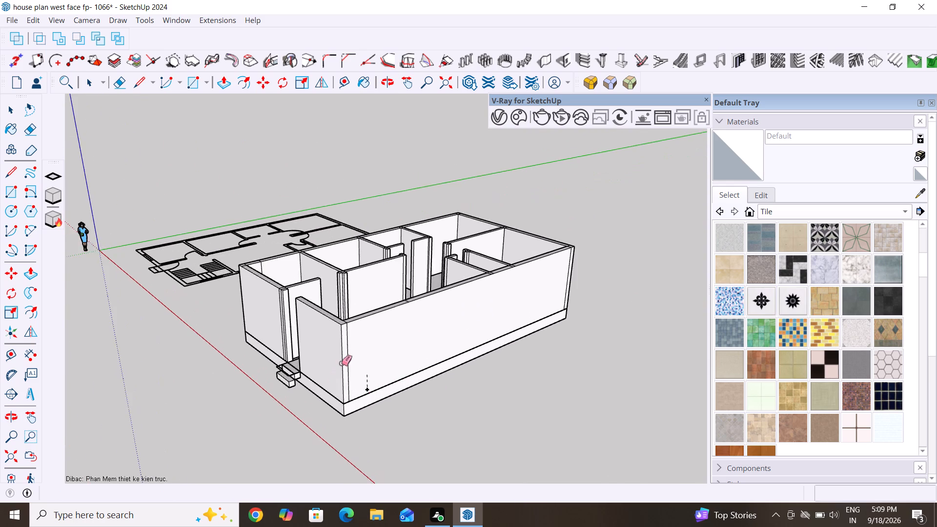
pyautogui.scroll(3, 341, 362)
pyautogui.moveTo(363, 320); pyautogui.dragTo(347, 336)
# Erase the vertical seam lines on the front wall's outer face beside the entrance door opening.
pyautogui.moveTo(352, 308); pyautogui.dragTo(338, 392, button='middle')
pyautogui.moveTo(272, 380); pyautogui.dragTo(548, 298, button='middle')
pyautogui.scroll(5, 492, 326)
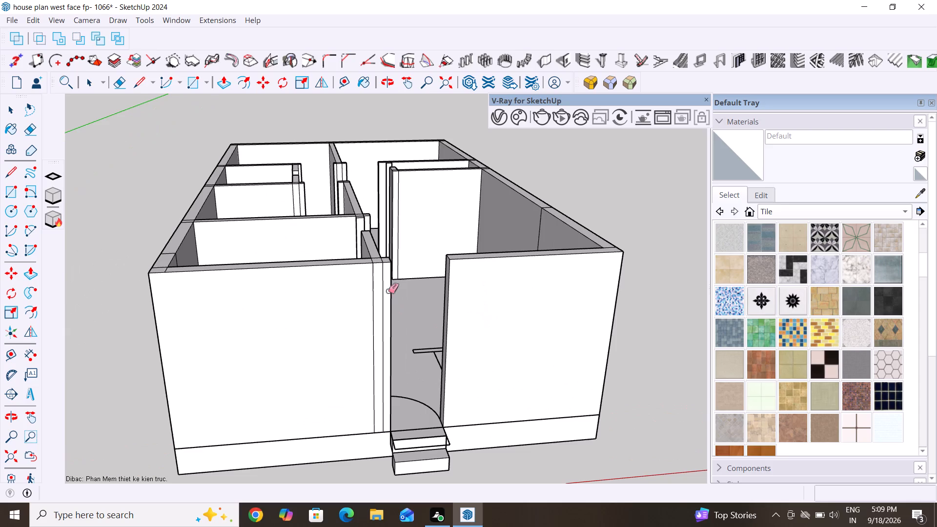
pyautogui.moveTo(386, 280); pyautogui.dragTo(365, 324)
# Erase the vertical seam lines near both corners of the rear wall's outer face.
pyautogui.scroll(-7, 425, 280)
pyautogui.moveTo(289, 356); pyautogui.dragTo(572, 350, button='middle')
pyautogui.moveTo(447, 269); pyautogui.dragTo(639, 355, button='middle')
pyautogui.moveTo(217, 359); pyautogui.dragTo(287, 287, button='middle')
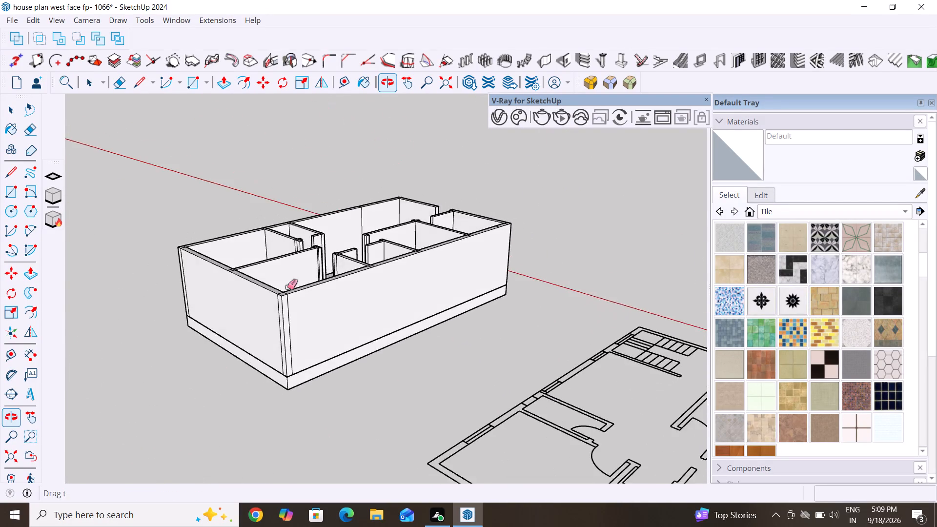
pyautogui.scroll(5, 279, 330)
pyautogui.moveTo(288, 311); pyautogui.dragTo(343, 343)
pyautogui.moveTo(252, 328); pyautogui.dragTo(262, 333, button='middle')
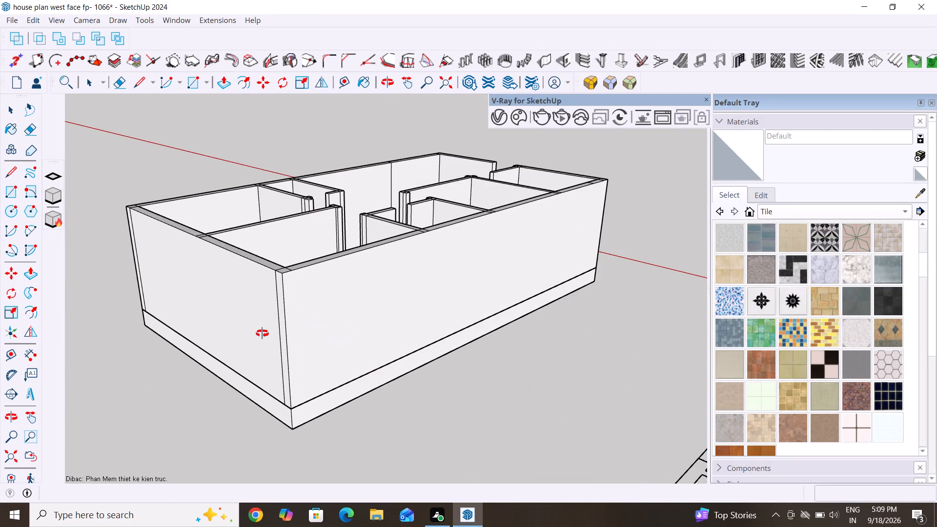
pyautogui.moveTo(262, 333); pyautogui.dragTo(415, 321, button='middle')
pyautogui.moveTo(491, 282); pyautogui.dragTo(417, 365)
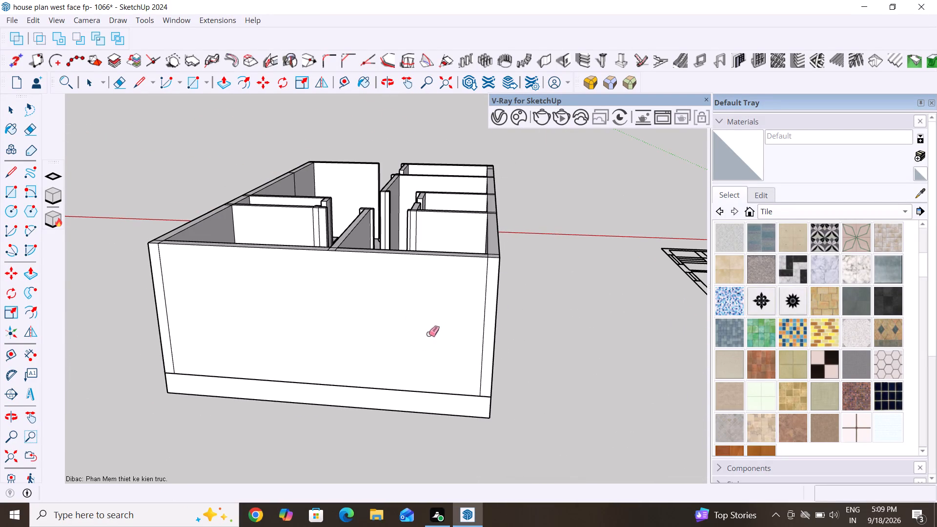
pyautogui.moveTo(494, 283); pyautogui.dragTo(451, 325)
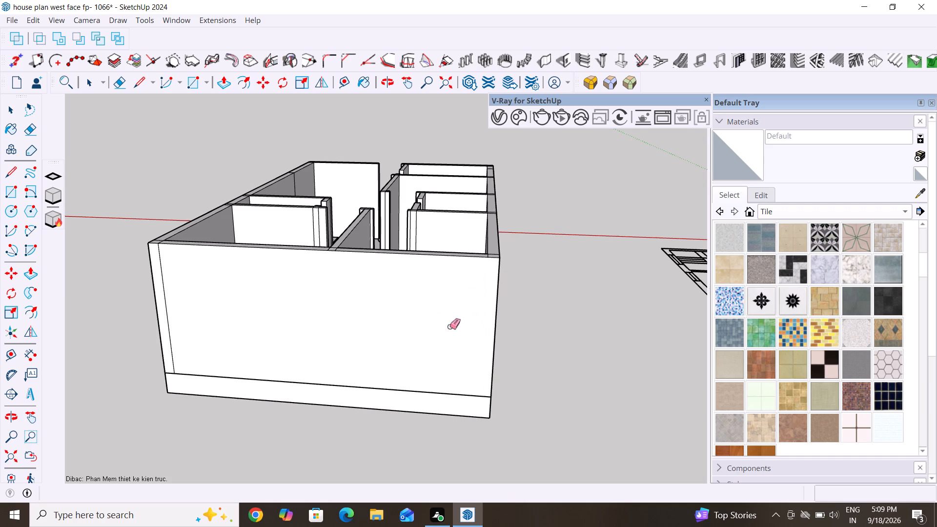
pyautogui.scroll(-5, 464, 306)
pyautogui.scroll(4, 293, 316)
pyautogui.moveTo(266, 309); pyautogui.dragTo(322, 338)
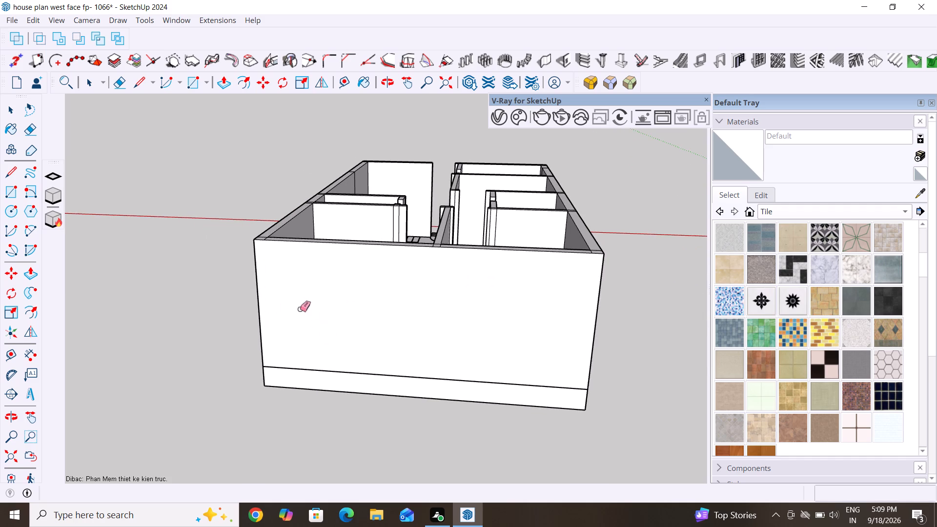
# Erase the seam lines across the wall tops at the rear corner opposite the staircase side.
pyautogui.scroll(-5, 296, 304)
pyautogui.moveTo(296, 301); pyautogui.dragTo(278, 395, button='middle')
pyautogui.scroll(5, 445, 318)
pyautogui.scroll(3, 494, 386)
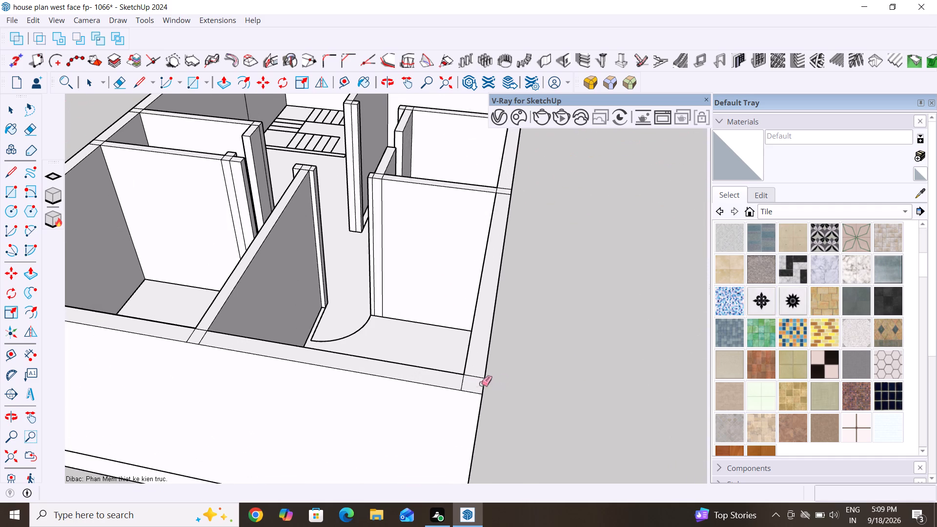
pyautogui.moveTo(479, 376); pyautogui.dragTo(459, 385)
# Erase the seam lines on the rear wall's top where the central partition joins it.
pyautogui.scroll(-3, 483, 340)
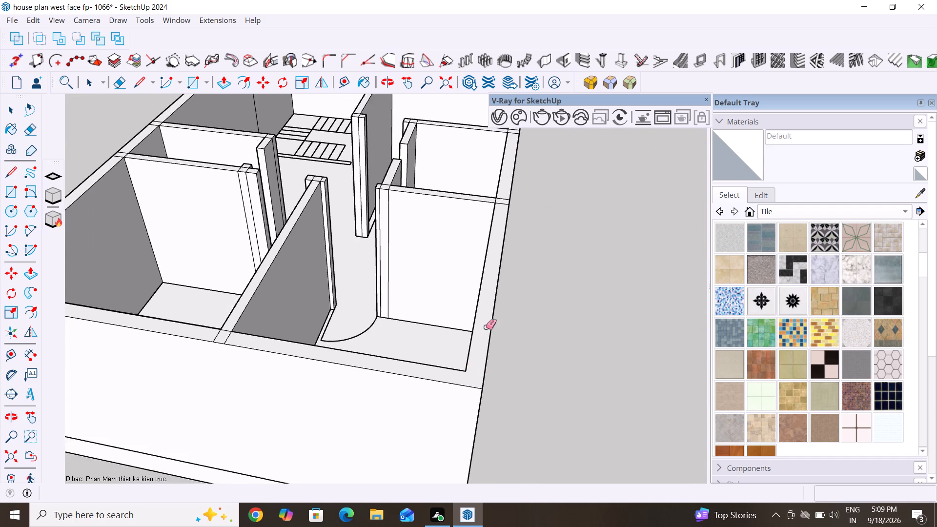
pyautogui.scroll(-7, 486, 327)
pyautogui.moveTo(359, 299); pyautogui.dragTo(387, 398, button='middle')
pyautogui.scroll(4, 383, 343)
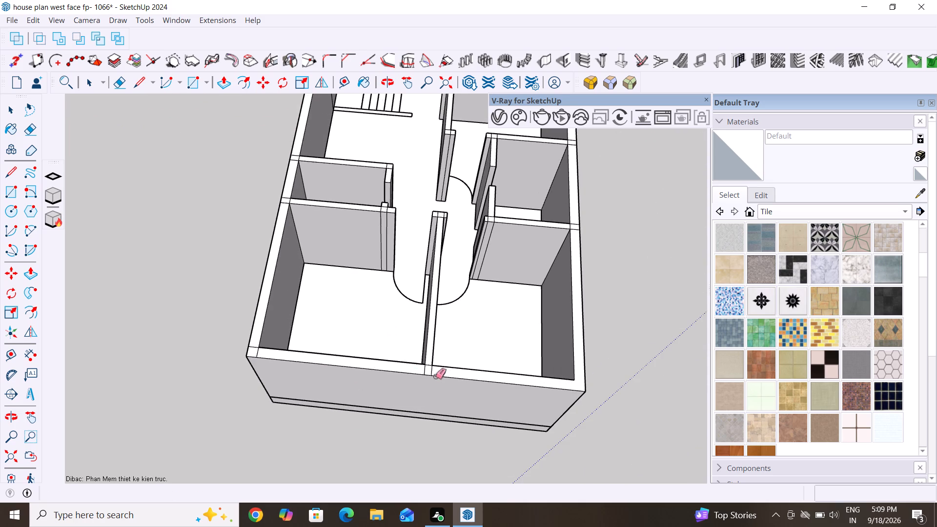
pyautogui.scroll(7, 393, 396)
pyautogui.moveTo(487, 345); pyautogui.dragTo(450, 346)
pyautogui.moveTo(469, 325); pyautogui.dragTo(466, 344)
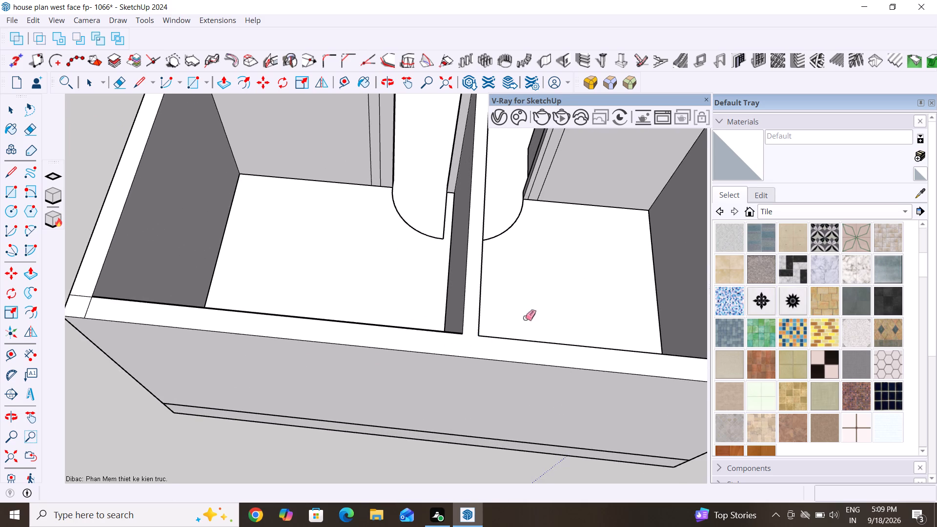
# Erase the seam lines across the wall tops at the rear corner on the staircase side.
pyautogui.scroll(-5, 525, 318)
pyautogui.scroll(4, 276, 277)
pyautogui.moveTo(314, 336); pyautogui.dragTo(306, 330)
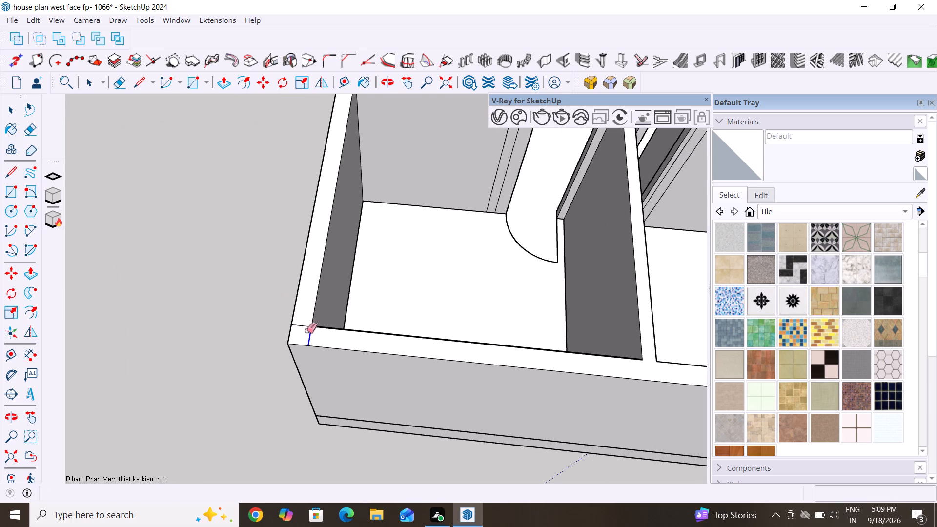
pyautogui.moveTo(306, 330); pyautogui.dragTo(305, 323)
# Erase the seam lines across the long outer wall's top where the rear room's partition joins it, opposite the staircase side.
pyautogui.scroll(-11, 333, 323)
pyautogui.moveTo(514, 277); pyautogui.dragTo(194, 291, button='middle')
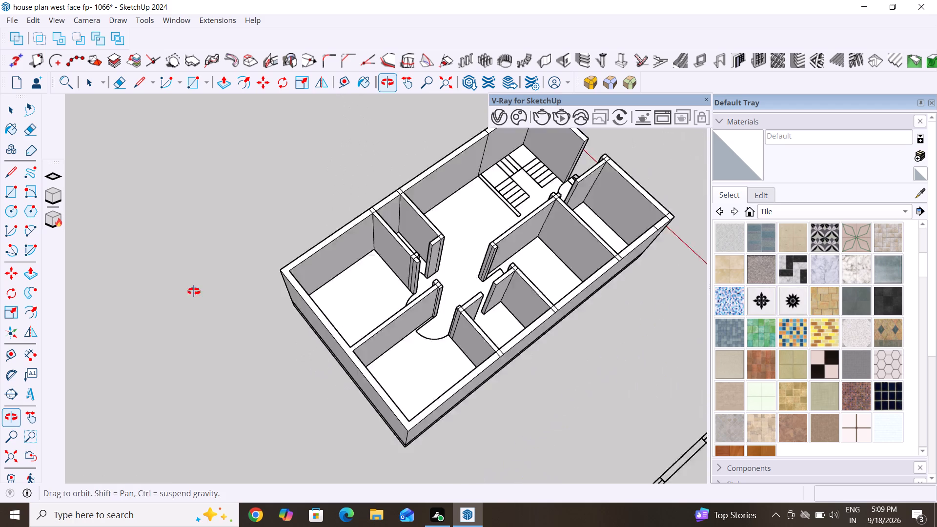
pyautogui.moveTo(194, 291); pyautogui.dragTo(183, 290, button='middle')
pyautogui.scroll(-5, 394, 255)
pyautogui.scroll(5, 448, 363)
pyautogui.moveTo(427, 327); pyautogui.dragTo(390, 416, button='middle')
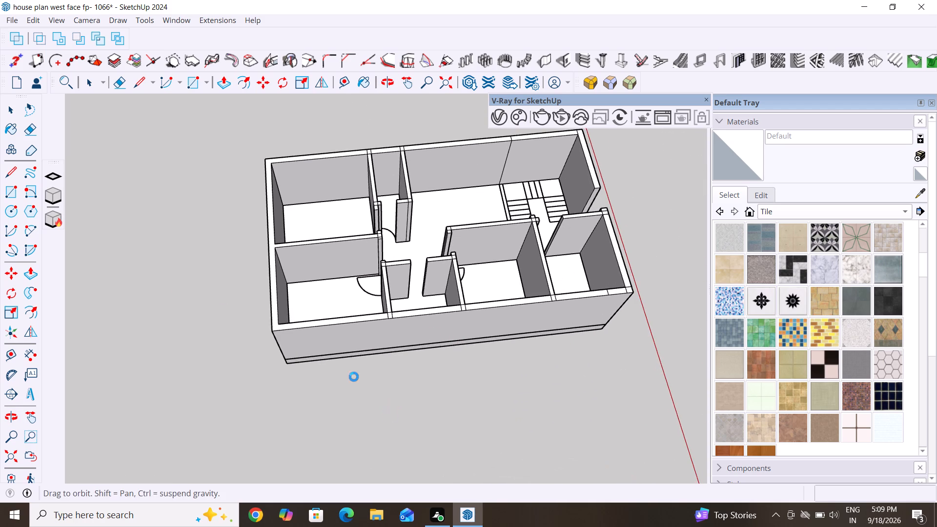
pyautogui.scroll(5, 350, 334)
pyautogui.scroll(5, 403, 312)
pyautogui.moveTo(385, 322); pyautogui.dragTo(413, 323)
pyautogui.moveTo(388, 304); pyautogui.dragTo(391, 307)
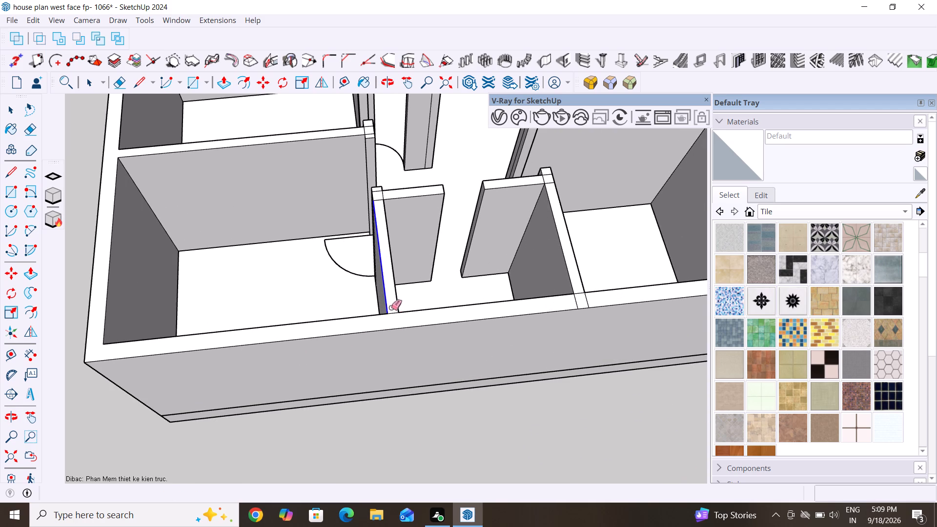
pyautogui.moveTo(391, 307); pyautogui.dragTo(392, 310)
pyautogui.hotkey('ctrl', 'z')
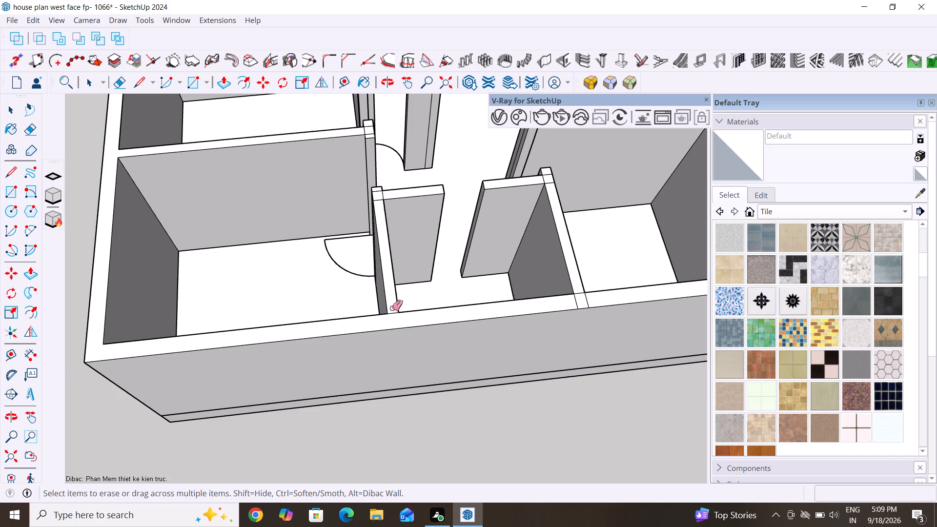
# Erase the remaining seam line between that partition's top and the long outer wall's top.
pyautogui.scroll(5, 391, 320)
pyautogui.click(396, 305)
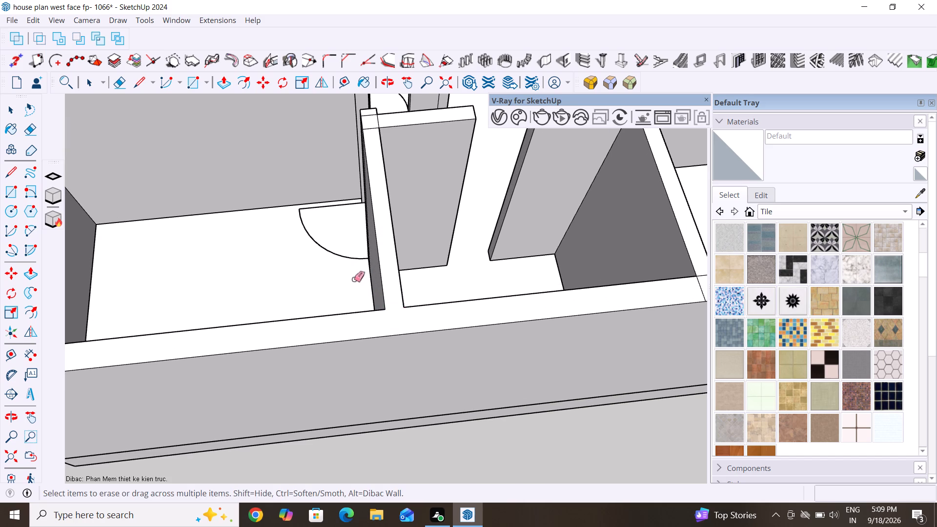
# Erase the seam lines across the long outer wall's top where the partition between the small room and middle room joins it.
pyautogui.scroll(-11, 344, 271)
pyautogui.scroll(15, 424, 282)
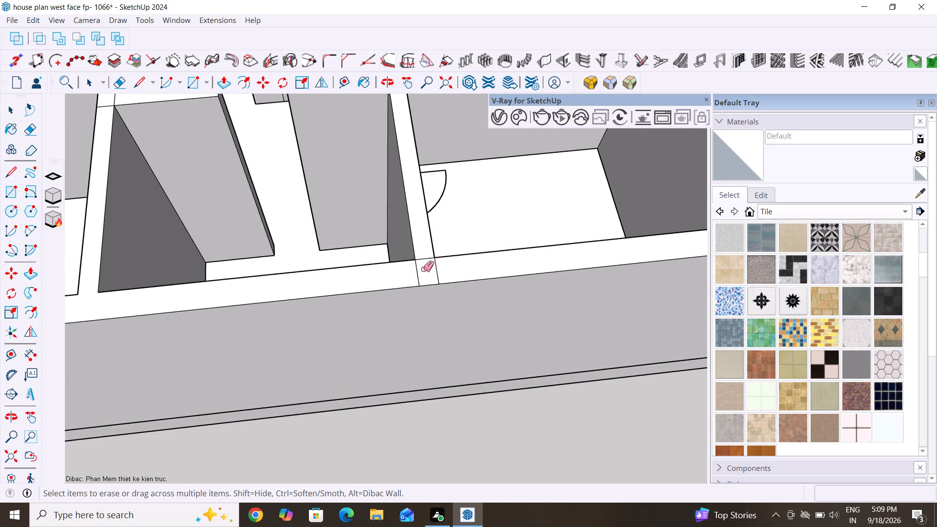
pyautogui.moveTo(422, 252); pyautogui.dragTo(432, 266)
pyautogui.moveTo(412, 276); pyautogui.dragTo(454, 269)
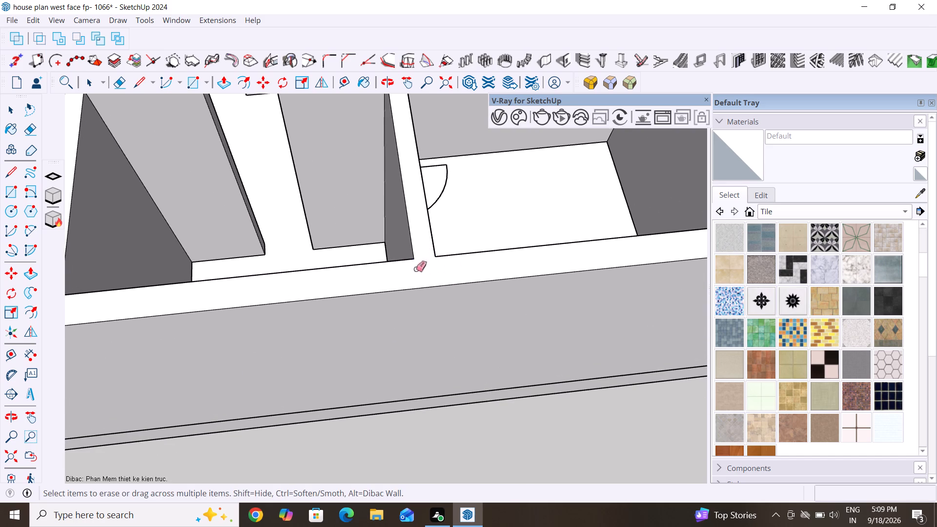
# Erase the seam lines on the long outer wall's top where the partition between the middle room and front room joins it.
pyautogui.scroll(-12, 296, 271)
pyautogui.scroll(6, 631, 254)
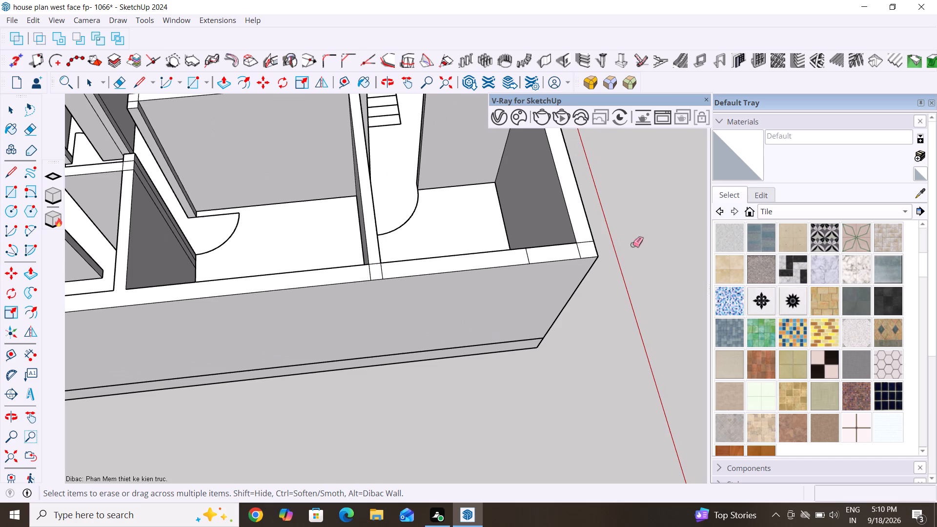
pyautogui.moveTo(365, 271); pyautogui.dragTo(390, 270)
pyautogui.scroll(6, 378, 267)
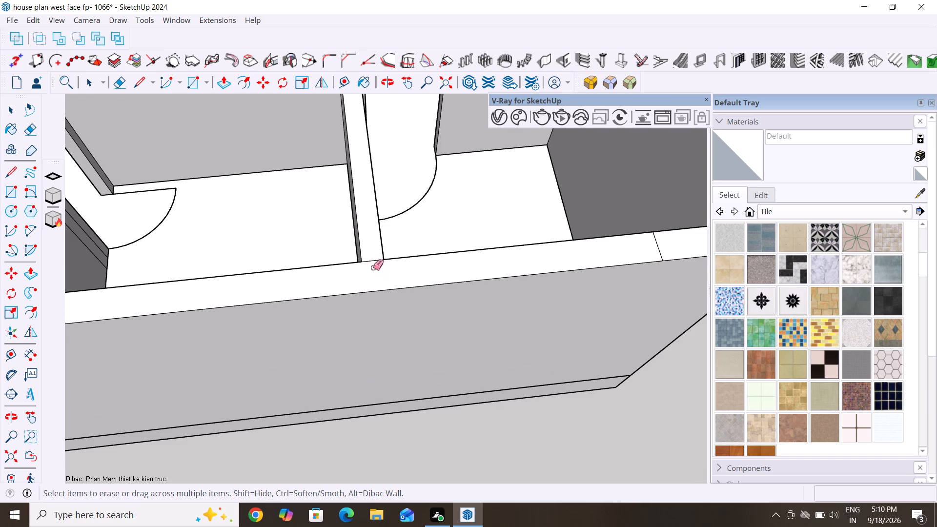
pyautogui.moveTo(375, 255); pyautogui.dragTo(379, 267)
# Erase the seam lines across the wall tops at the front room's outer corner, opposite the staircase side.
pyautogui.scroll(-11, 318, 297)
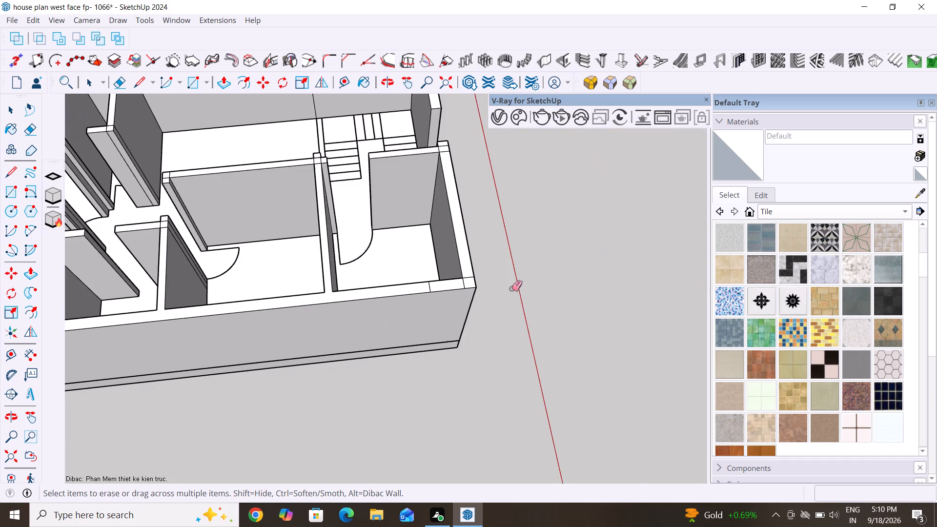
pyautogui.scroll(6, 508, 280)
pyautogui.moveTo(361, 302); pyautogui.dragTo(421, 292)
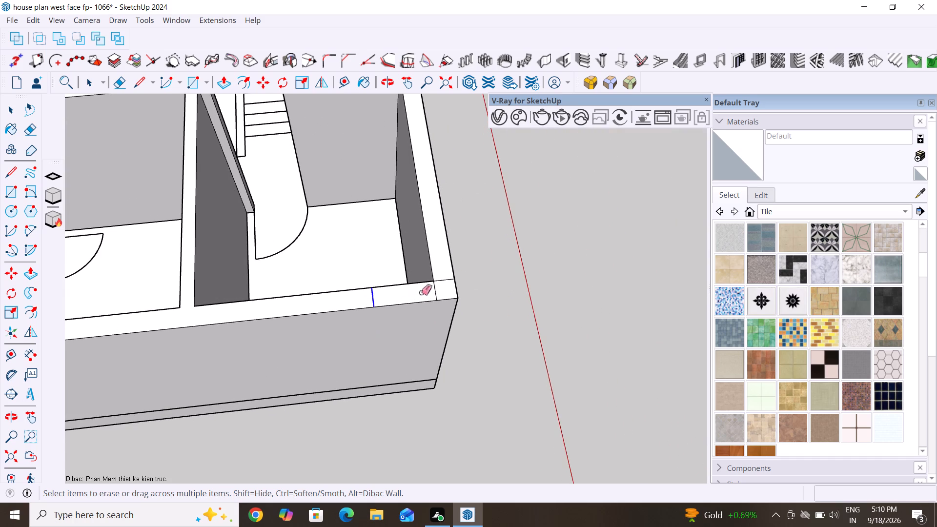
pyautogui.moveTo(421, 292); pyautogui.dragTo(444, 291)
pyautogui.moveTo(443, 284); pyautogui.dragTo(438, 275)
pyautogui.moveTo(444, 294); pyautogui.dragTo(423, 292)
# Erase the seam lines on the front wall's top where the front room's inner wall joins it beside the entrance.
pyautogui.scroll(-7, 409, 352)
pyautogui.moveTo(364, 224); pyautogui.dragTo(385, 287, button='middle')
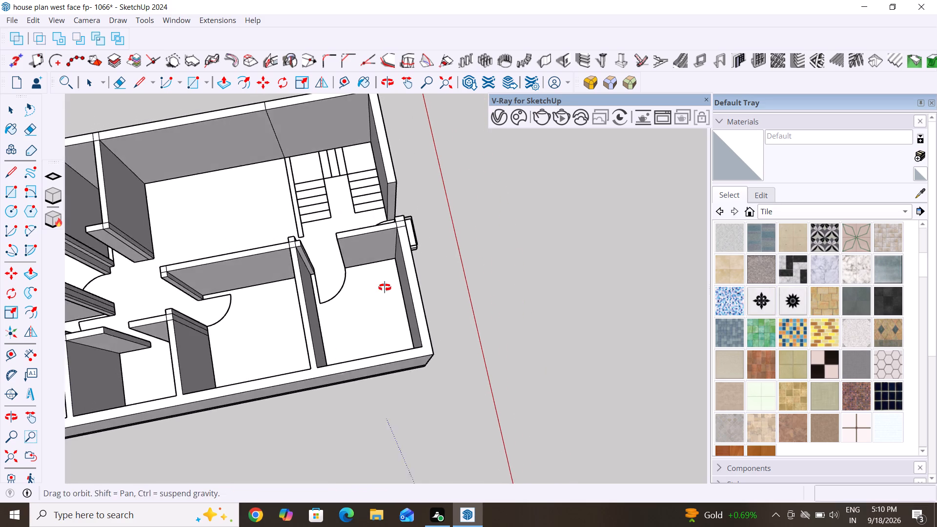
pyautogui.scroll(12, 393, 234)
pyautogui.moveTo(400, 211); pyautogui.dragTo(410, 244)
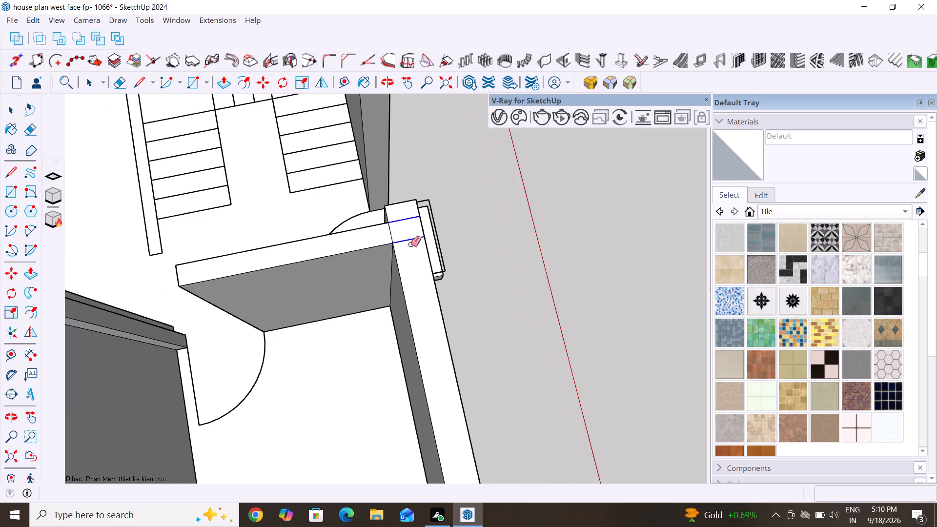
pyautogui.moveTo(410, 244); pyautogui.dragTo(413, 251)
pyautogui.moveTo(372, 232); pyautogui.dragTo(407, 229)
# Erase the seam lines on the wall tops where the front and middle rooms' partition crosses the inner wall near the stairs.
pyautogui.scroll(-4, 409, 229)
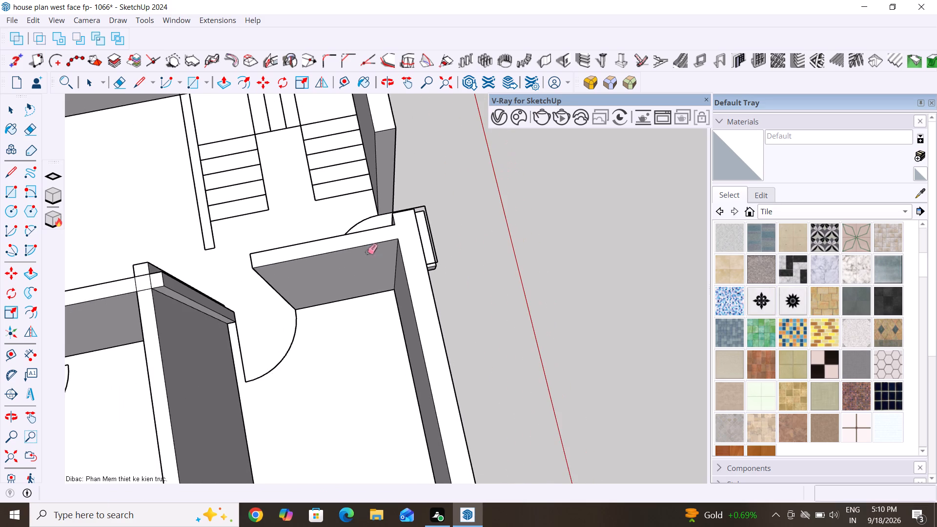
pyautogui.scroll(-5, 316, 256)
pyautogui.scroll(8, 203, 295)
pyautogui.moveTo(192, 266); pyautogui.dragTo(196, 266)
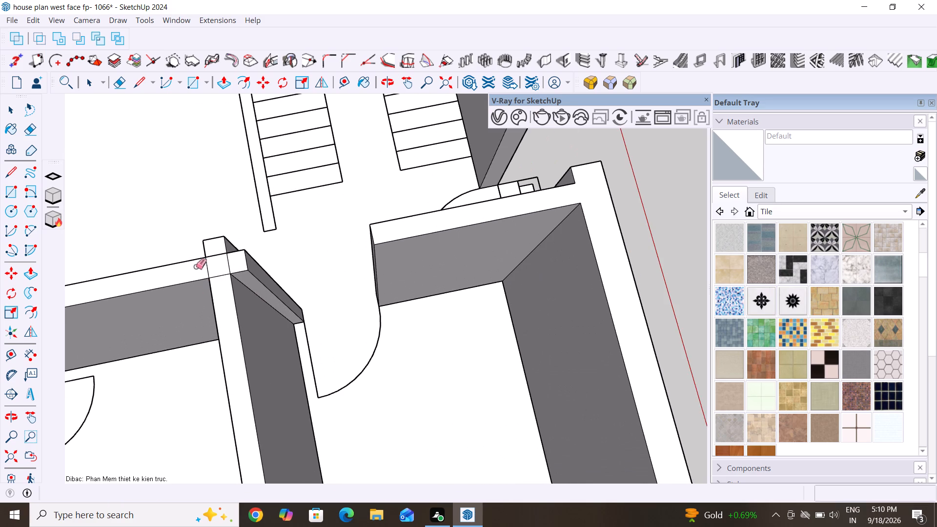
pyautogui.moveTo(196, 266); pyautogui.dragTo(231, 259)
pyautogui.scroll(1, 297, 410)
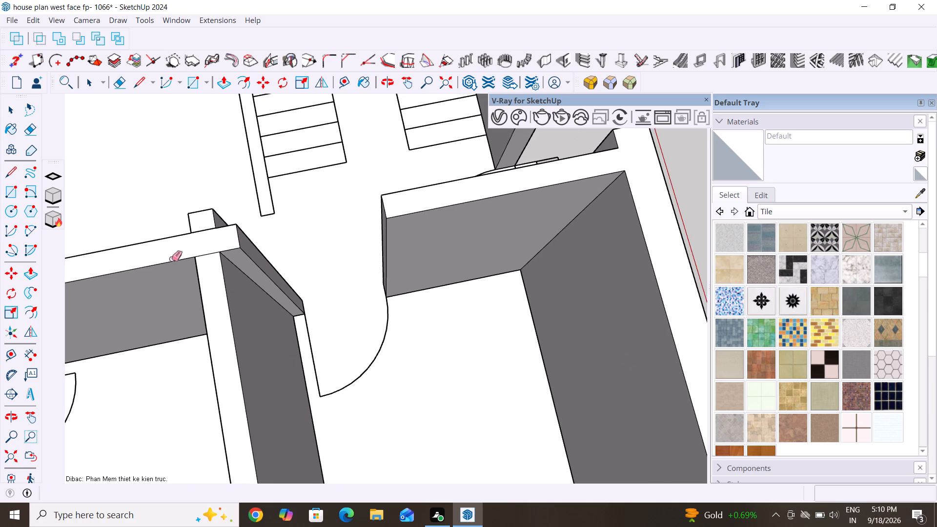
pyautogui.moveTo(205, 217); pyautogui.dragTo(210, 271)
# Erase the seam lines on the free end of the middle room's inner wall beside its door.
pyautogui.scroll(-11, 457, 212)
pyautogui.scroll(5, 229, 270)
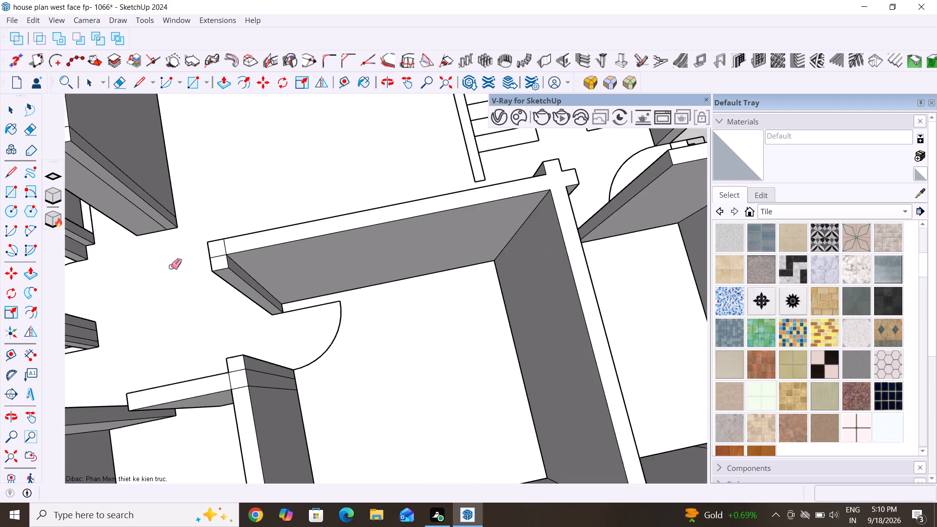
pyautogui.scroll(5, 193, 258)
pyautogui.moveTo(253, 265); pyautogui.dragTo(287, 221)
# Erase the seam lines on the wall tops where the small room's short wall meets the middle room's partition.
pyautogui.scroll(-11, 274, 225)
pyautogui.scroll(6, 288, 371)
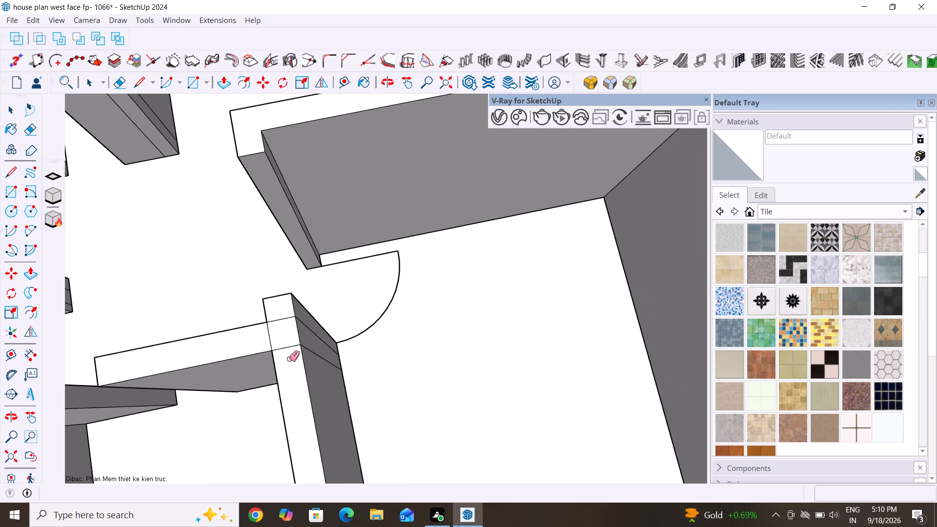
pyautogui.moveTo(289, 359); pyautogui.dragTo(280, 308)
pyautogui.moveTo(281, 331); pyautogui.dragTo(252, 337)
pyautogui.moveTo(252, 337); pyautogui.dragTo(249, 338)
# Erase the vertical seam lines on the middle room's partition face near its free end by the door.
pyautogui.scroll(-5, 421, 300)
pyautogui.moveTo(469, 319); pyautogui.dragTo(272, 339, button='middle')
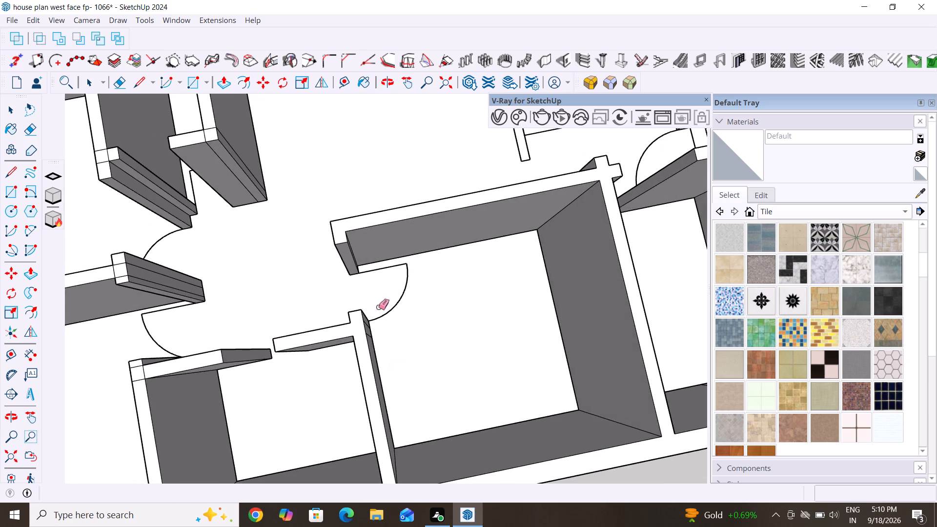
pyautogui.scroll(-4, 378, 306)
pyautogui.moveTo(437, 384); pyautogui.dragTo(275, 260, button='middle')
pyautogui.moveTo(100, 526); pyautogui.dragTo(82, 526, button='middle')
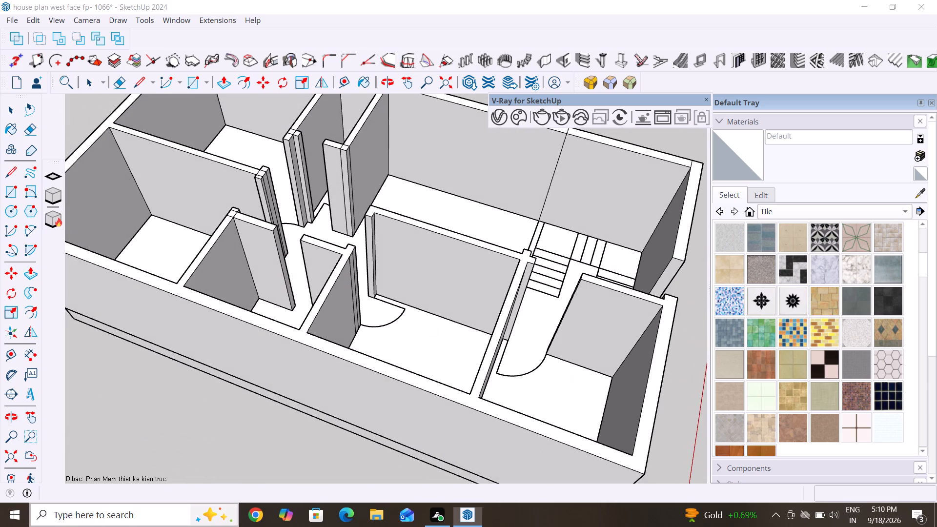
pyautogui.moveTo(82, 526); pyautogui.dragTo(0, 469, button='middle')
pyautogui.moveTo(426, 320); pyautogui.dragTo(199, 256, button='middle')
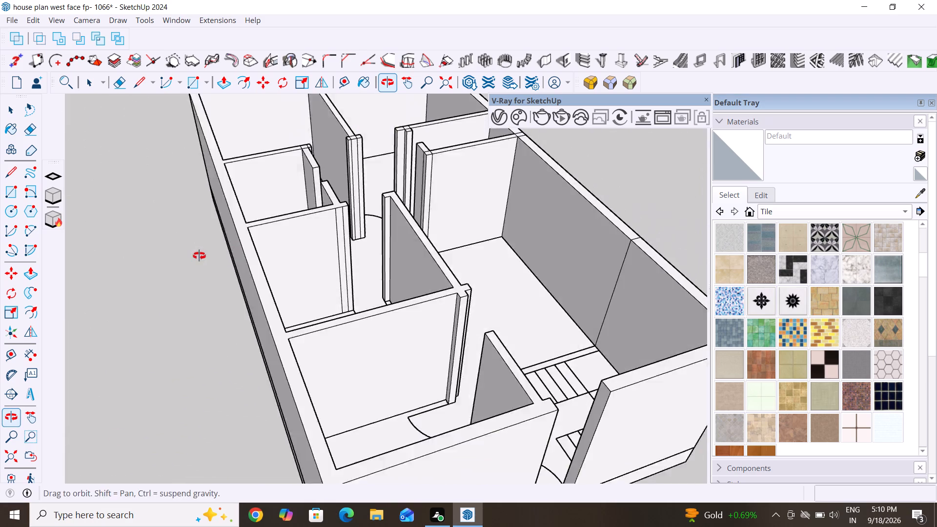
pyautogui.scroll(4, 253, 227)
pyautogui.moveTo(388, 201); pyautogui.dragTo(365, 232)
# Erase the seam line across the long outer wall's top on the staircase side.
pyautogui.scroll(-5, 355, 239)
pyautogui.moveTo(377, 329); pyautogui.dragTo(439, 456, button='middle')
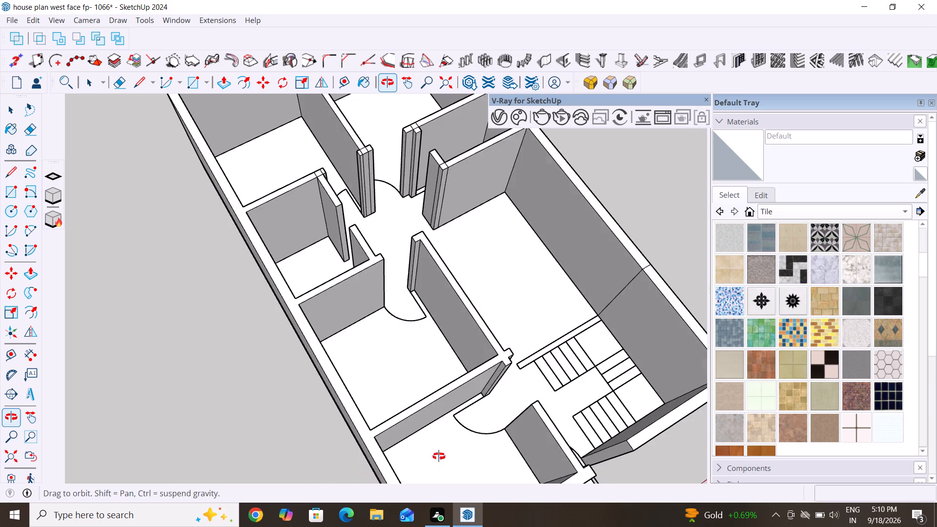
pyautogui.moveTo(439, 456); pyautogui.dragTo(440, 458, button='middle')
pyautogui.moveTo(370, 381); pyautogui.dragTo(411, 380, button='middle')
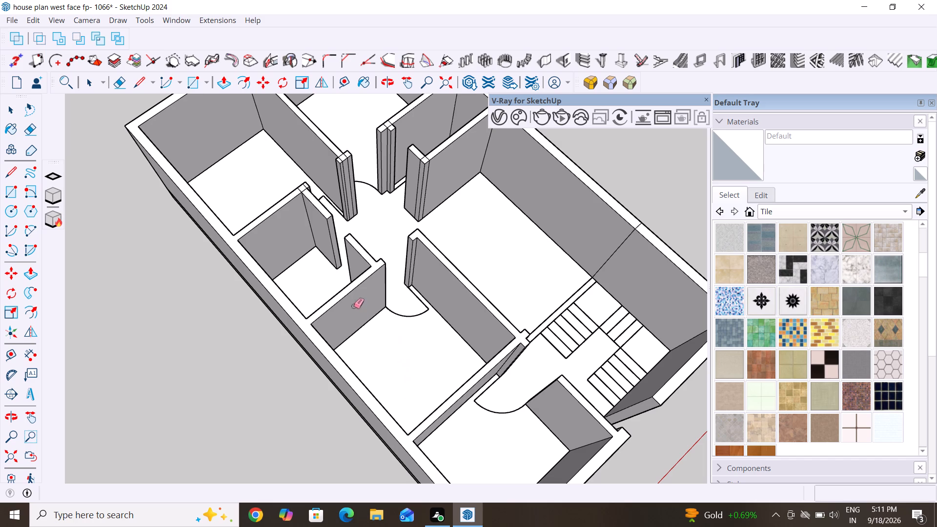
pyautogui.moveTo(473, 309); pyautogui.dragTo(284, 316, button='middle')
pyautogui.moveTo(936, 471); pyautogui.dragTo(875, 334, button='middle')
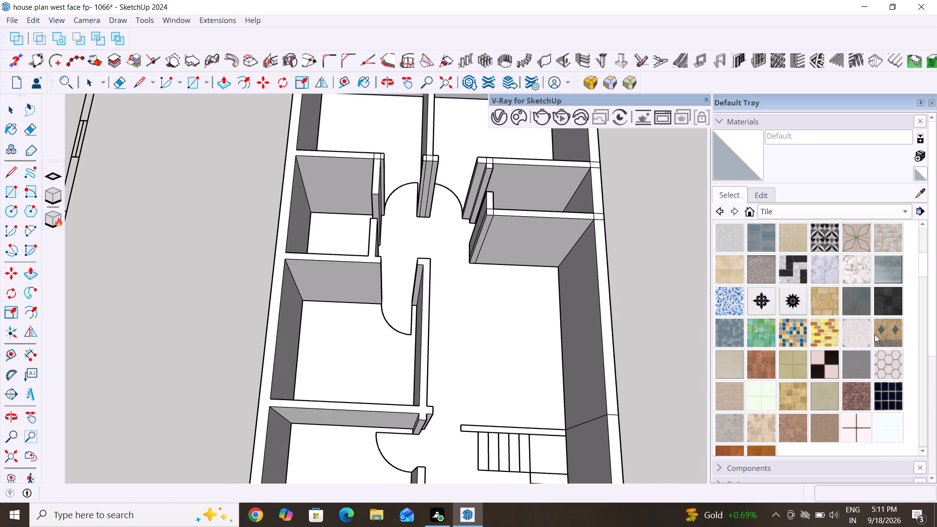
pyautogui.moveTo(875, 334); pyautogui.dragTo(832, 322, button='middle')
pyautogui.moveTo(511, 380); pyautogui.dragTo(462, 377, button='middle')
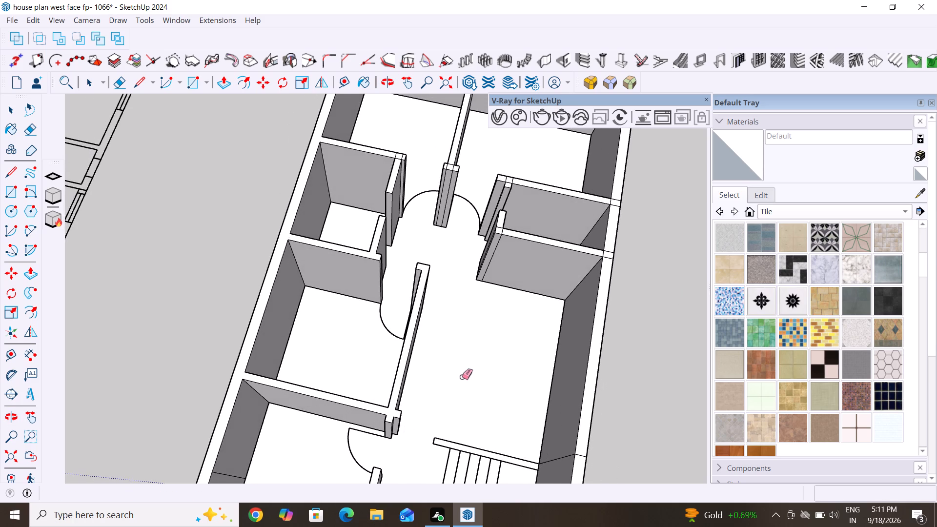
pyautogui.moveTo(453, 368); pyautogui.dragTo(244, 279, button='middle')
pyautogui.moveTo(328, 390); pyautogui.dragTo(262, 299, button='middle')
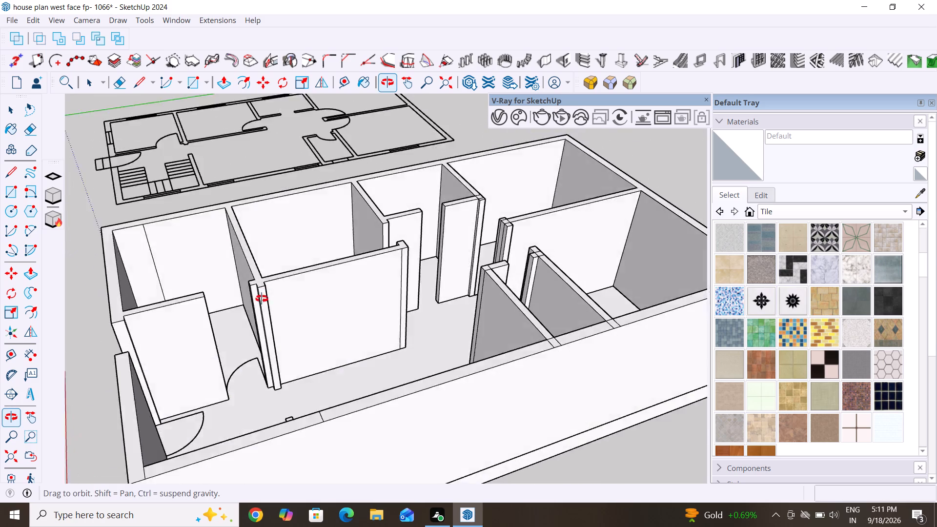
pyautogui.moveTo(262, 299); pyautogui.dragTo(261, 292, button='middle')
pyautogui.moveTo(260, 386); pyautogui.dragTo(503, 385, button='middle')
pyautogui.scroll(-3, 456, 313)
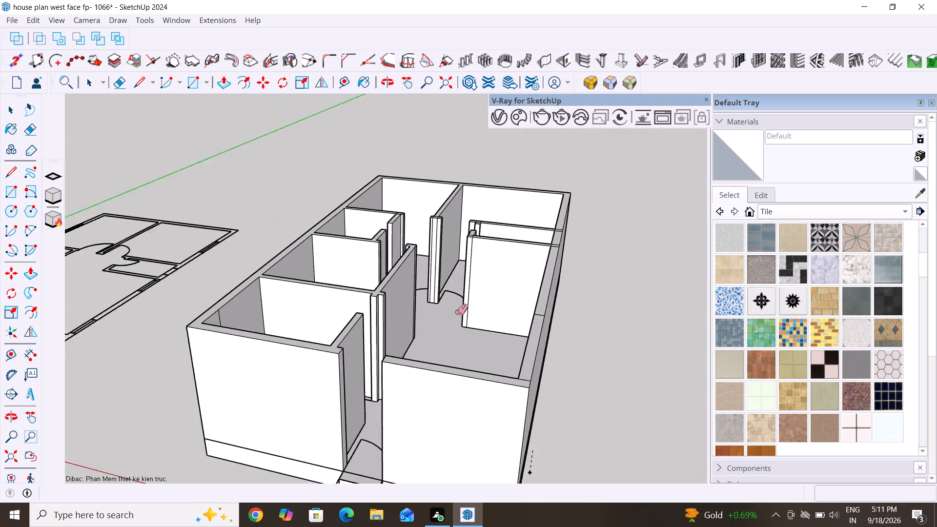
pyautogui.scroll(-2, 457, 312)
pyautogui.moveTo(422, 298); pyautogui.dragTo(469, 470, button='middle')
pyautogui.scroll(9, 543, 371)
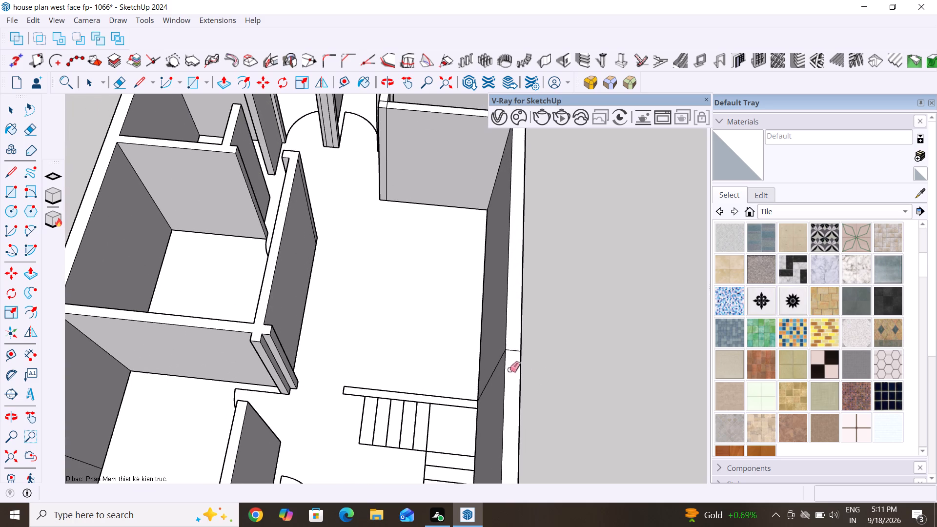
pyautogui.moveTo(513, 345); pyautogui.dragTo(515, 355)
# Erase the vertical seam line on that long outer wall's inner face next to the staircase.
pyautogui.moveTo(441, 367); pyautogui.dragTo(618, 367, button='middle')
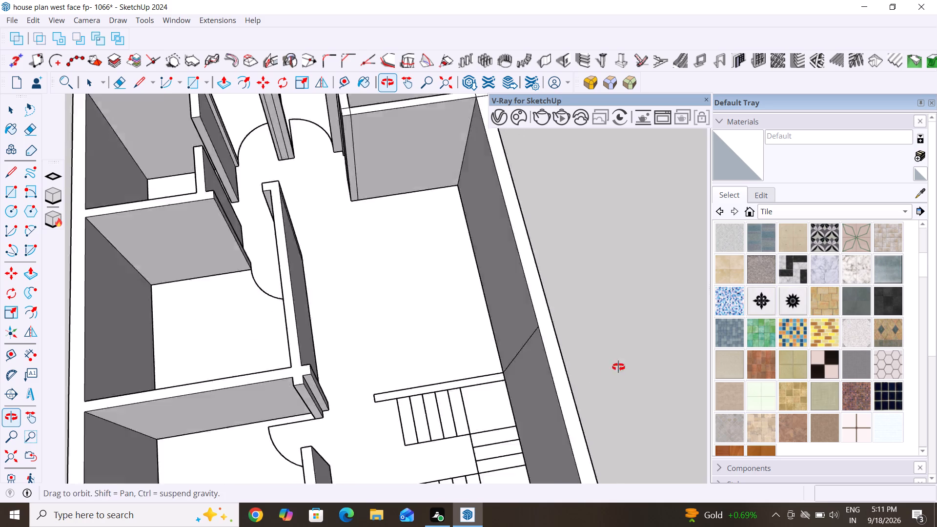
pyautogui.moveTo(618, 367); pyautogui.dragTo(637, 359, button='middle')
pyautogui.moveTo(517, 344); pyautogui.dragTo(624, 295, button='middle')
pyautogui.moveTo(498, 227); pyautogui.dragTo(567, 225)
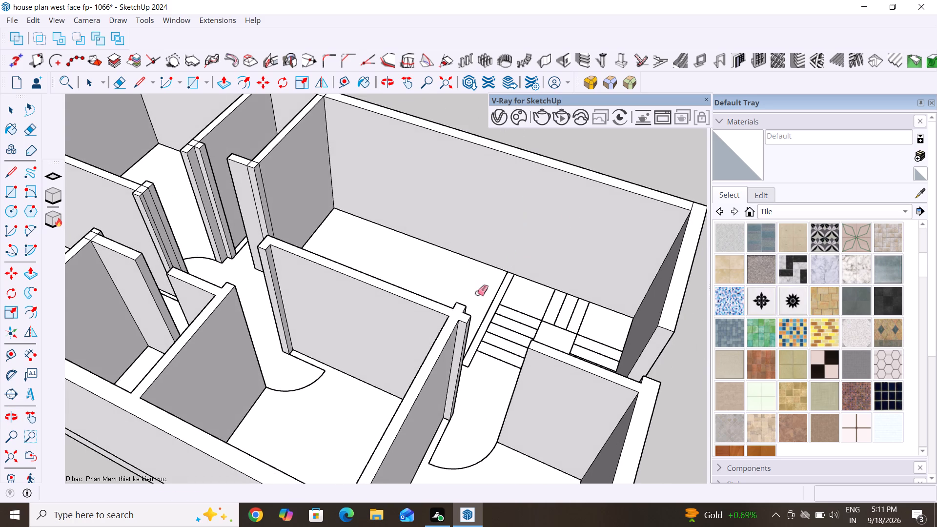
# Erase the vertical seam line on the inner face of the front room's long outer wall, opposite the staircase side.
pyautogui.scroll(-5, 432, 351)
pyautogui.moveTo(538, 352); pyautogui.dragTo(254, 396, button='middle')
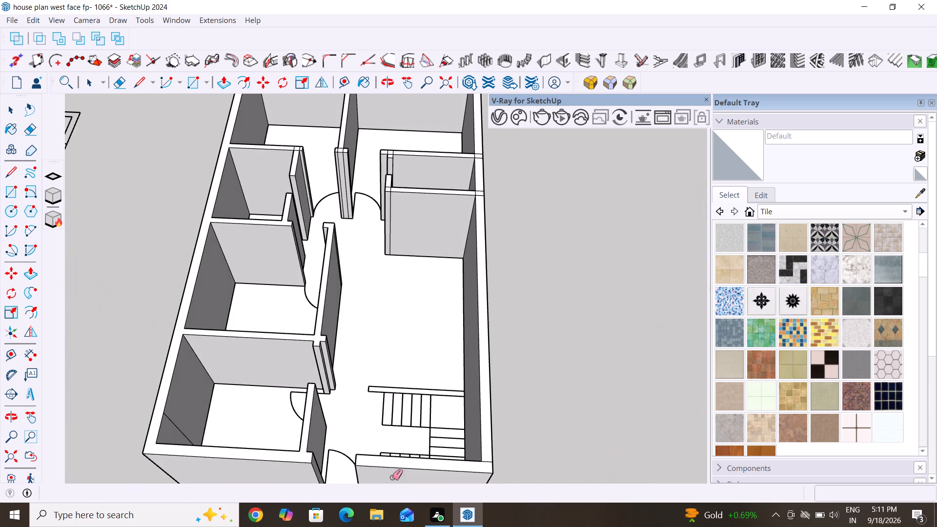
pyautogui.moveTo(391, 324); pyautogui.dragTo(124, 375, button='middle')
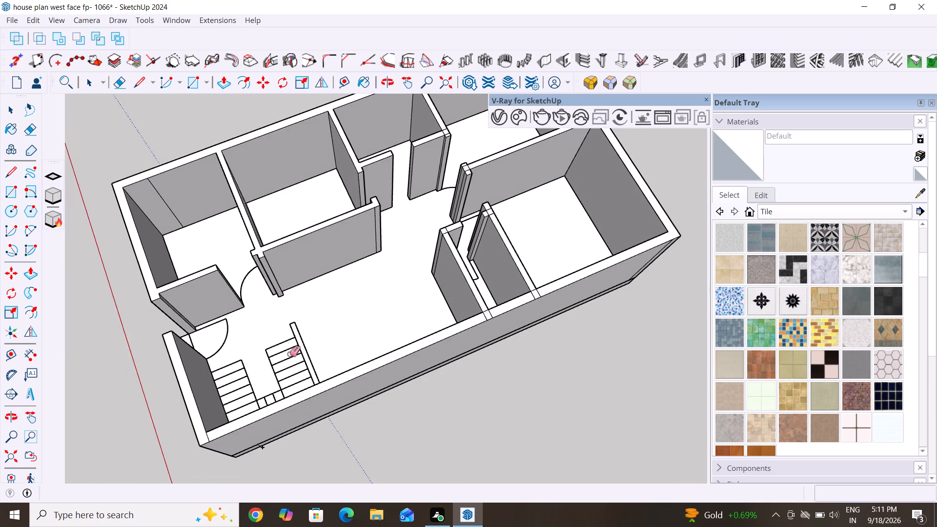
pyautogui.scroll(-5, 298, 474)
pyautogui.moveTo(232, 364); pyautogui.dragTo(227, 306, button='middle')
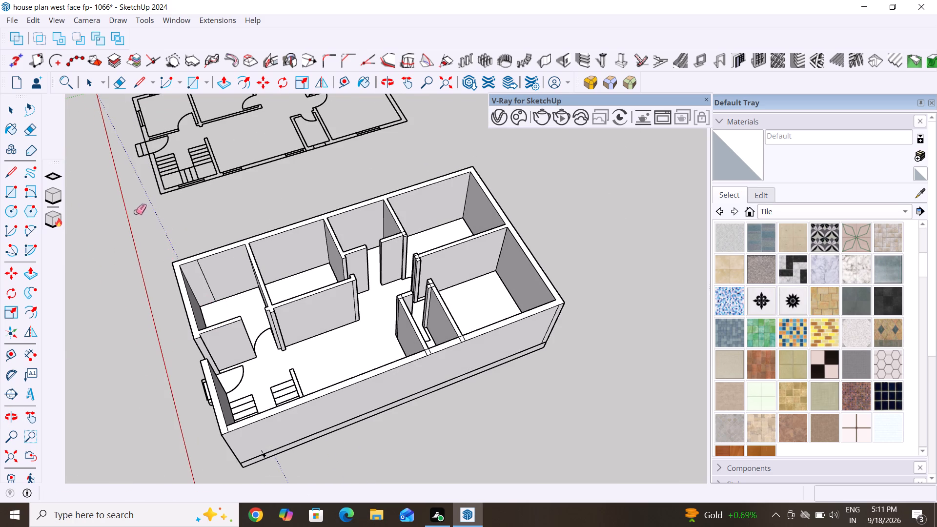
pyautogui.scroll(2, 139, 203)
pyautogui.moveTo(224, 282); pyautogui.dragTo(209, 290)
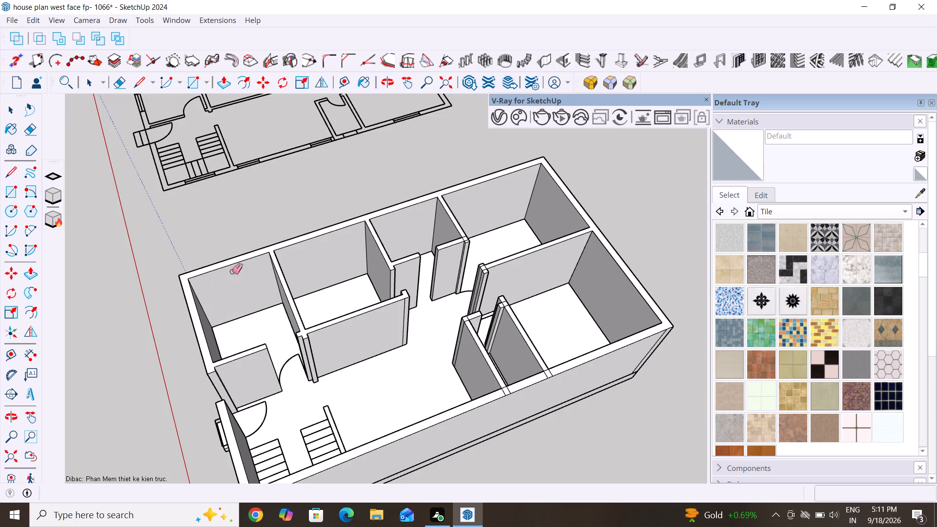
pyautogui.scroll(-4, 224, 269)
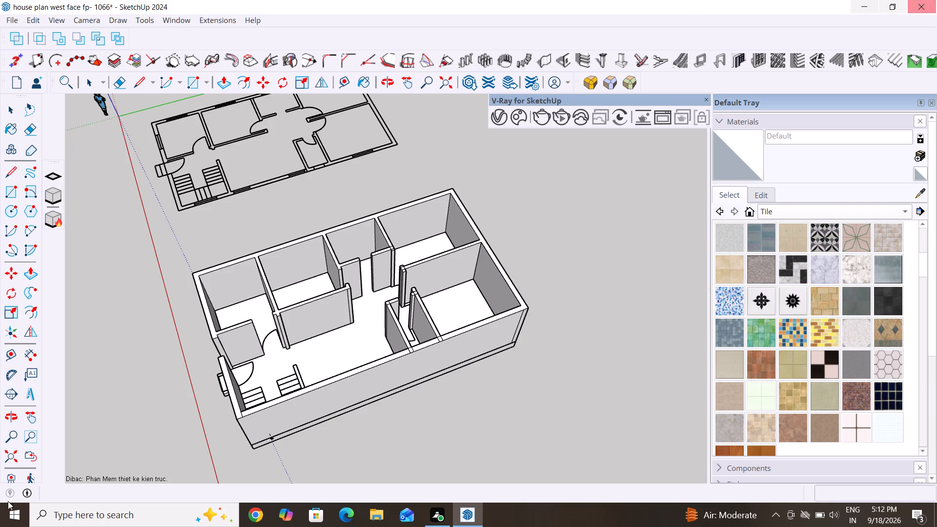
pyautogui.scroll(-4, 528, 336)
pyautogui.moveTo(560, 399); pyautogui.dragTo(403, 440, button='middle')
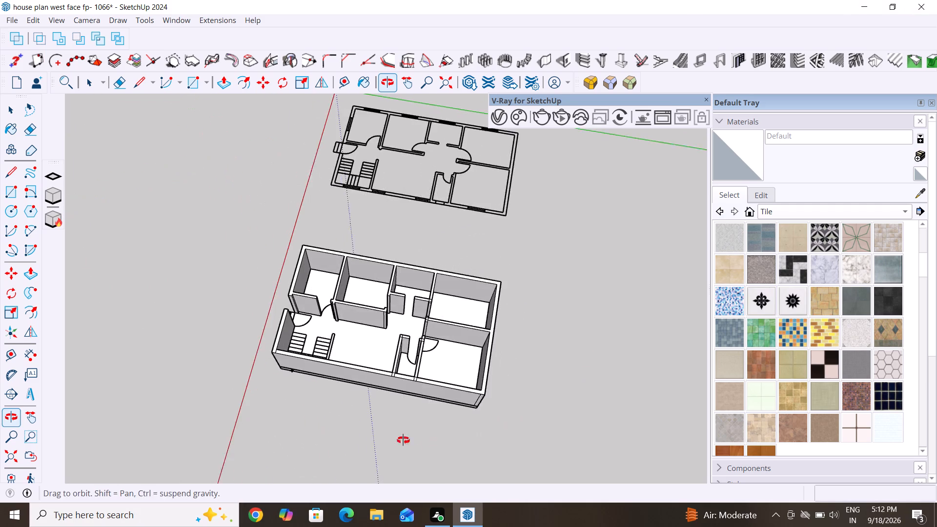
# Erase the seam line across the wall top at the front corner next to the staircase.
pyautogui.moveTo(403, 440); pyautogui.dragTo(396, 440, button='middle')
pyautogui.scroll(6, 272, 374)
pyautogui.scroll(12, 268, 334)
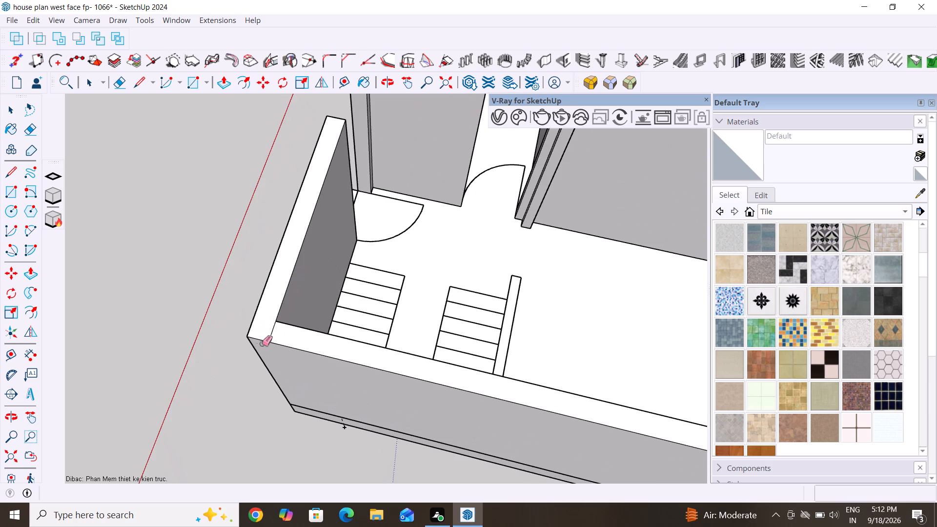
pyautogui.scroll(3, 262, 344)
pyautogui.moveTo(265, 327); pyautogui.dragTo(285, 332)
pyautogui.scroll(-10, 247, 302)
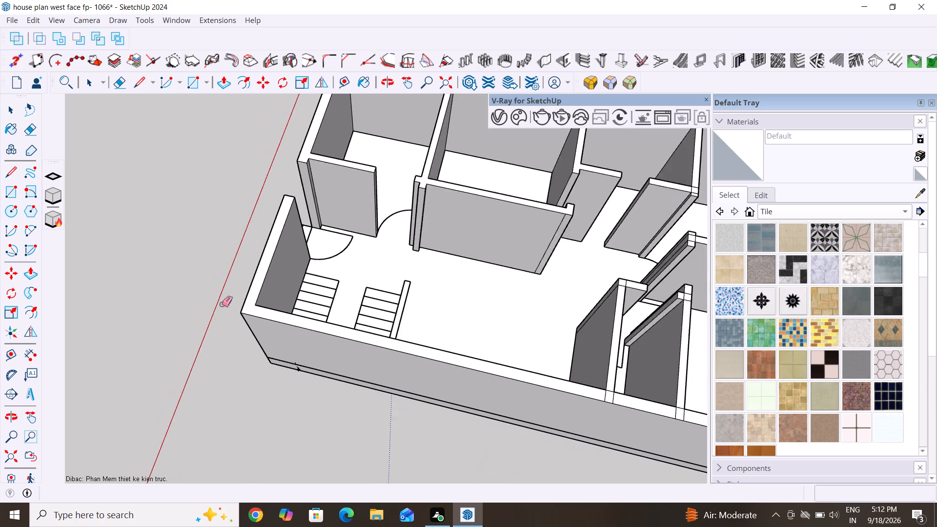
# Erase the vertical seam line on the outer face of the long staircase-side wall, beside its rear corner.
pyautogui.scroll(-3, 222, 304)
pyautogui.moveTo(301, 384); pyautogui.dragTo(316, 388, button='middle')
pyautogui.moveTo(652, 410); pyautogui.dragTo(557, 190, button='middle')
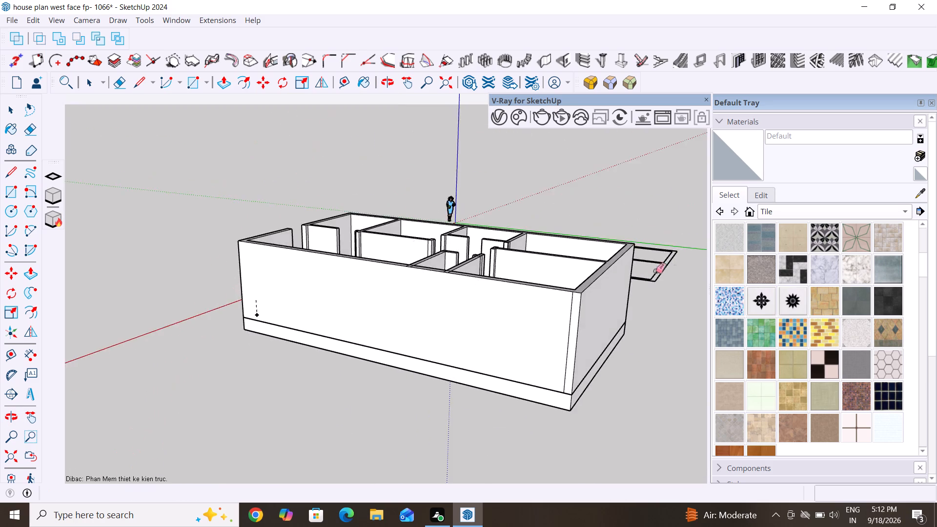
pyautogui.scroll(4, 666, 272)
pyautogui.scroll(-6, 441, 243)
pyautogui.scroll(5, 435, 355)
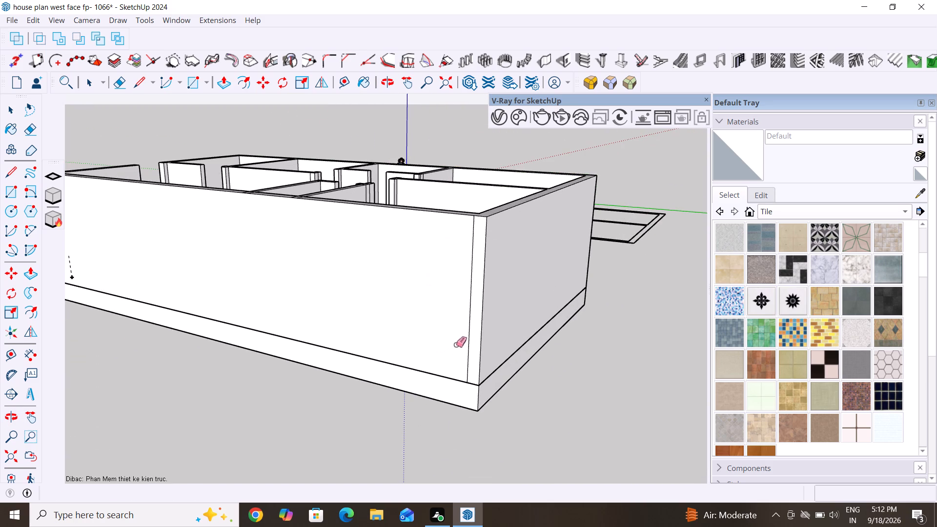
pyautogui.moveTo(473, 298); pyautogui.dragTo(465, 325)
# Erase the stray short dashed line on the long staircase-side wall's outer face near the front corner.
pyautogui.scroll(-7, 439, 306)
pyautogui.moveTo(396, 400); pyautogui.dragTo(431, 184, button='middle')
pyautogui.moveTo(430, 192); pyautogui.dragTo(479, 231, button='middle')
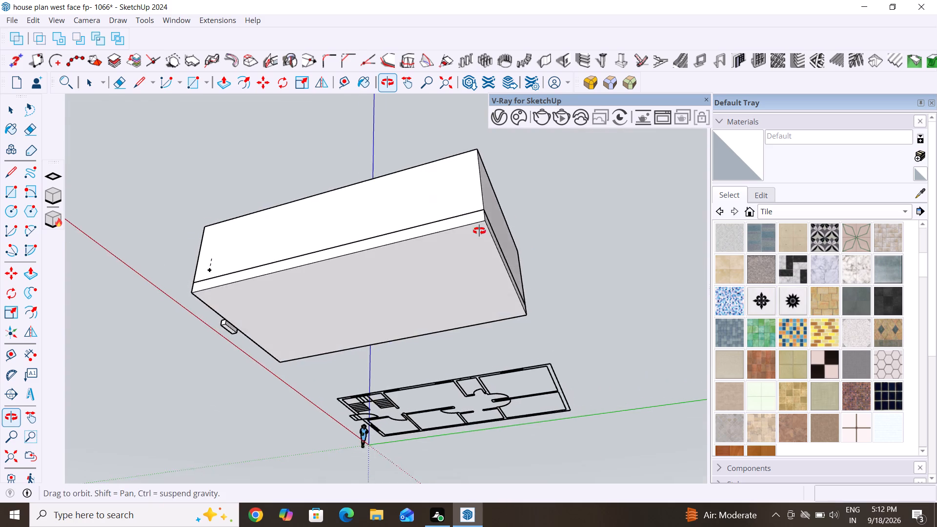
pyautogui.moveTo(479, 231); pyautogui.dragTo(576, 323, button='middle')
pyautogui.scroll(4, 262, 237)
pyautogui.moveTo(245, 302); pyautogui.dragTo(213, 317)
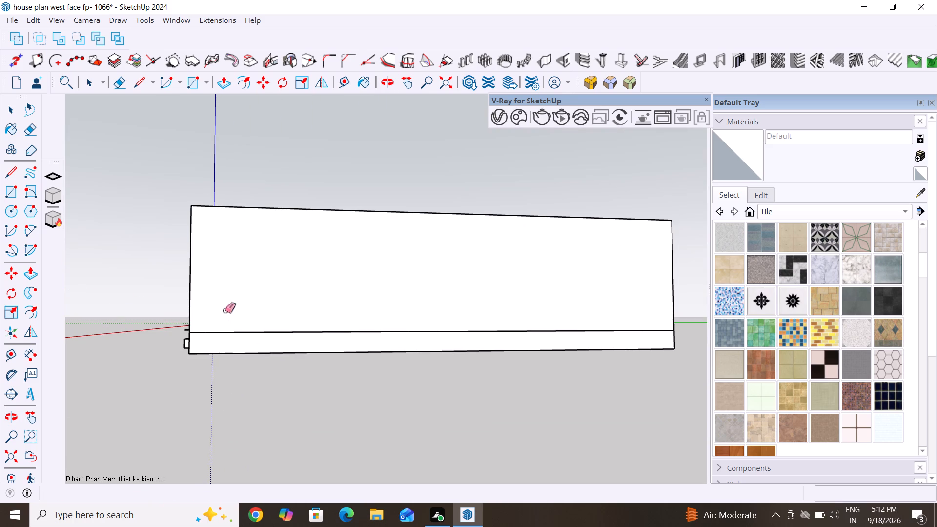
# Select all the connected 3D wall geometry and make it a group separate from the plinth.
pyautogui.scroll(-11, 244, 276)
pyautogui.moveTo(346, 241); pyautogui.dragTo(306, 440, button='middle')
pyautogui.moveTo(440, 271); pyautogui.dragTo(144, 242, button='middle')
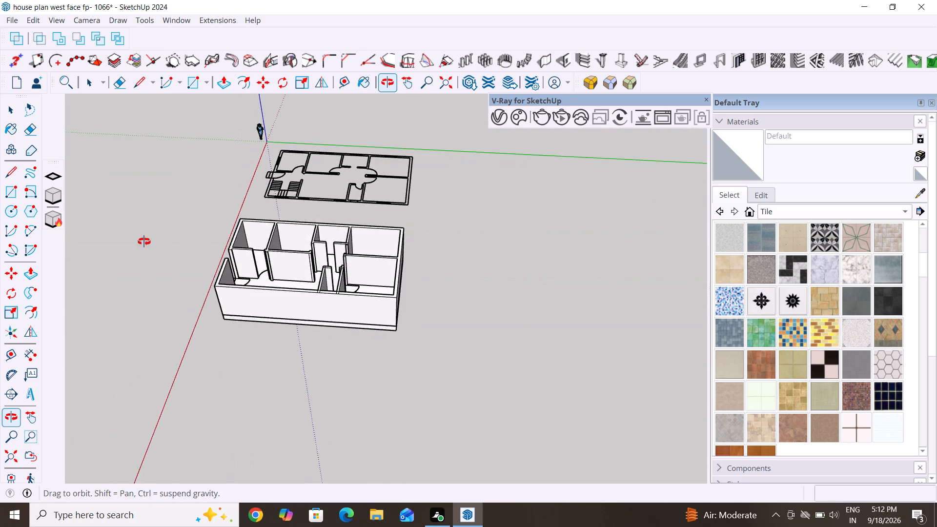
pyautogui.moveTo(144, 242); pyautogui.dragTo(100, 225, button='middle')
pyautogui.moveTo(410, 263); pyautogui.dragTo(116, 220, button='middle')
pyautogui.moveTo(391, 259); pyautogui.dragTo(166, 274, button='middle')
pyautogui.moveTo(418, 277); pyautogui.dragTo(263, 282, button='middle')
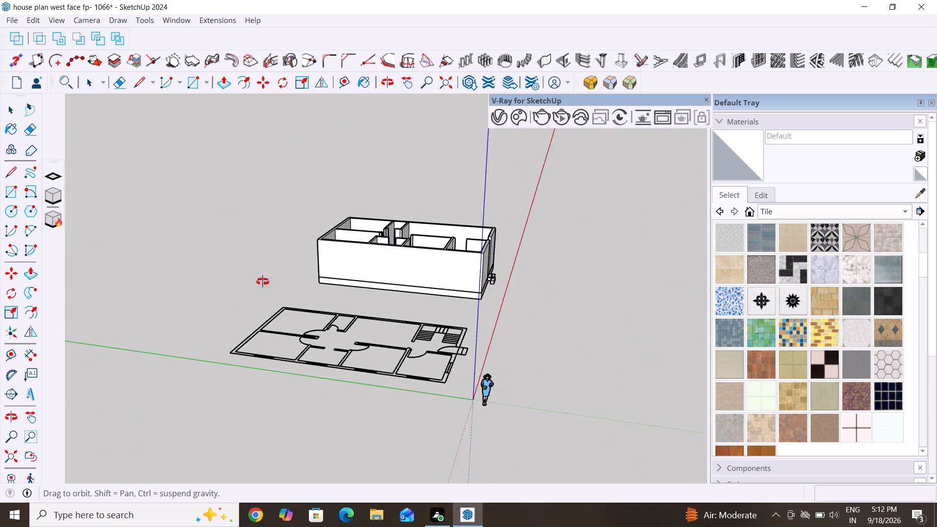
pyautogui.moveTo(263, 282); pyautogui.dragTo(144, 253, button='middle')
pyautogui.scroll(3, 396, 290)
pyautogui.scroll(-5, 179, 357)
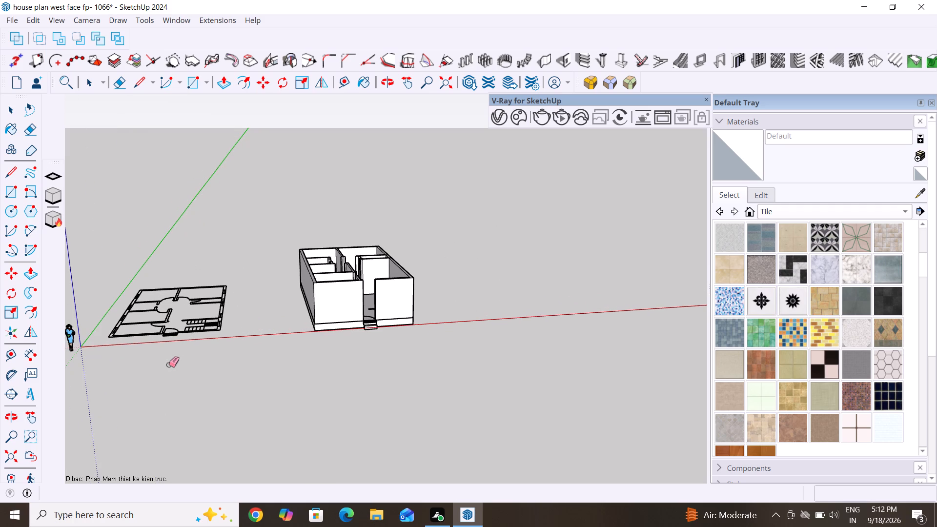
pyautogui.scroll(-5, 85, 342)
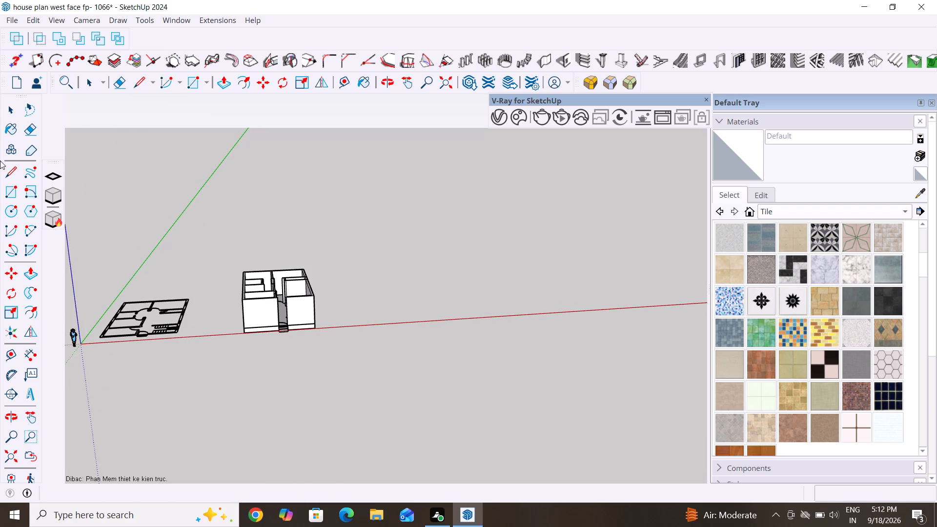
pyautogui.click(14, 108)
pyautogui.moveTo(272, 341); pyautogui.dragTo(261, 312, button='middle')
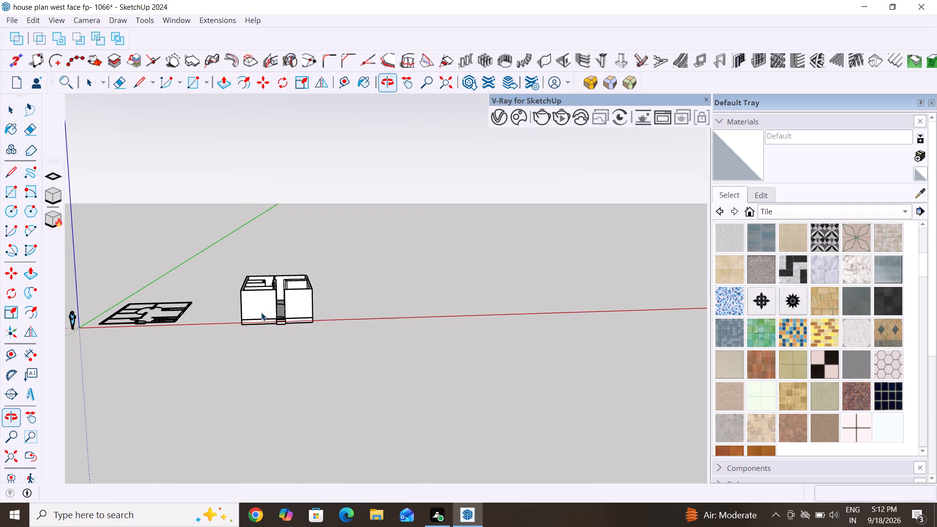
pyautogui.tripleClick(260, 303)
pyautogui.rightClick(260, 303)
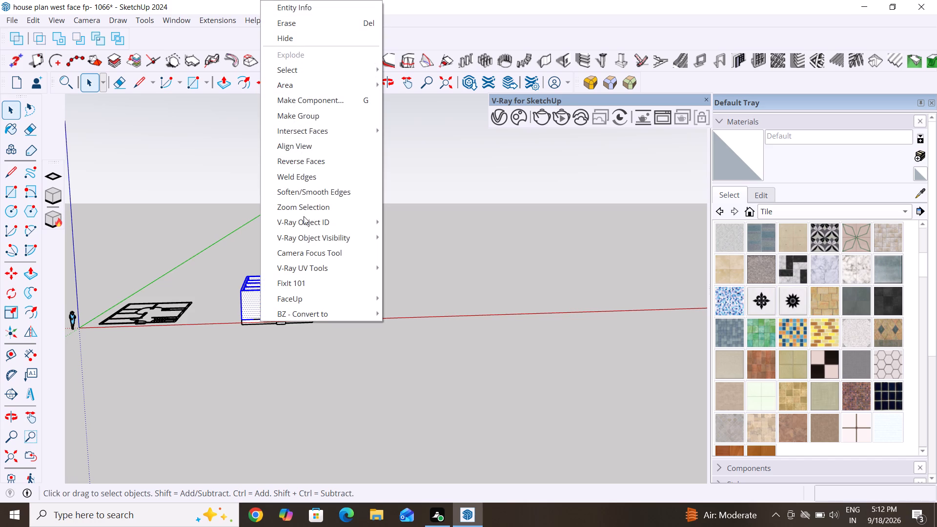
pyautogui.click(325, 114)
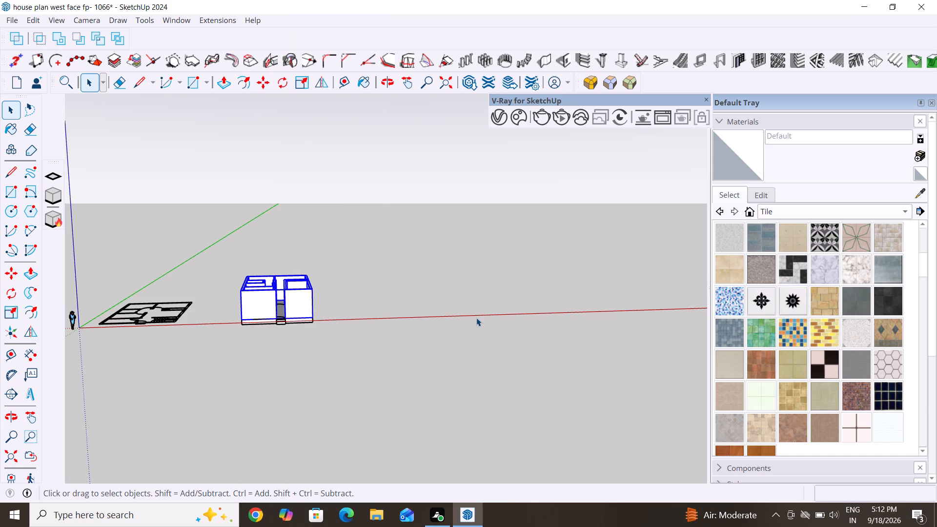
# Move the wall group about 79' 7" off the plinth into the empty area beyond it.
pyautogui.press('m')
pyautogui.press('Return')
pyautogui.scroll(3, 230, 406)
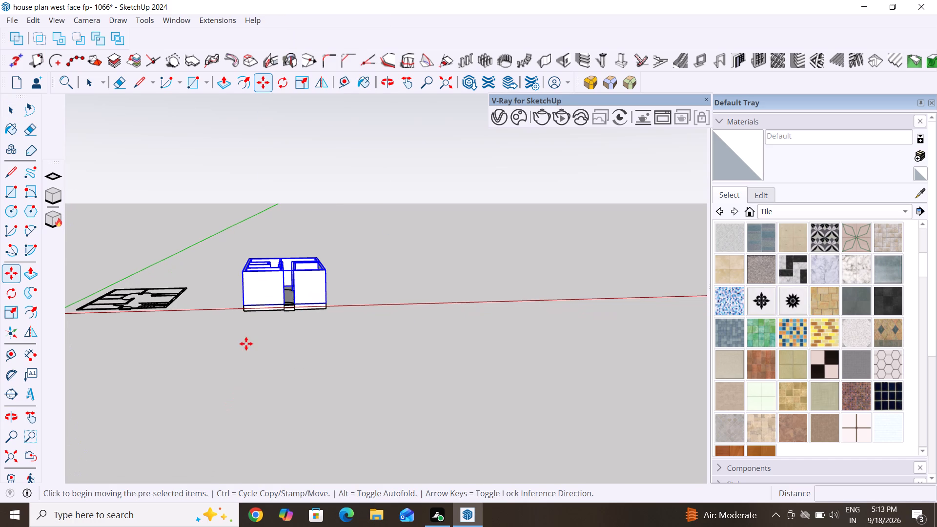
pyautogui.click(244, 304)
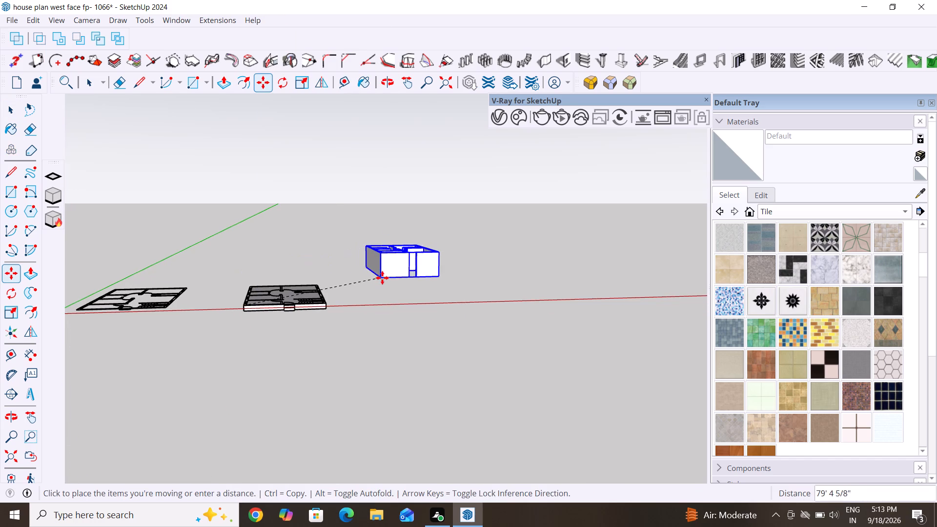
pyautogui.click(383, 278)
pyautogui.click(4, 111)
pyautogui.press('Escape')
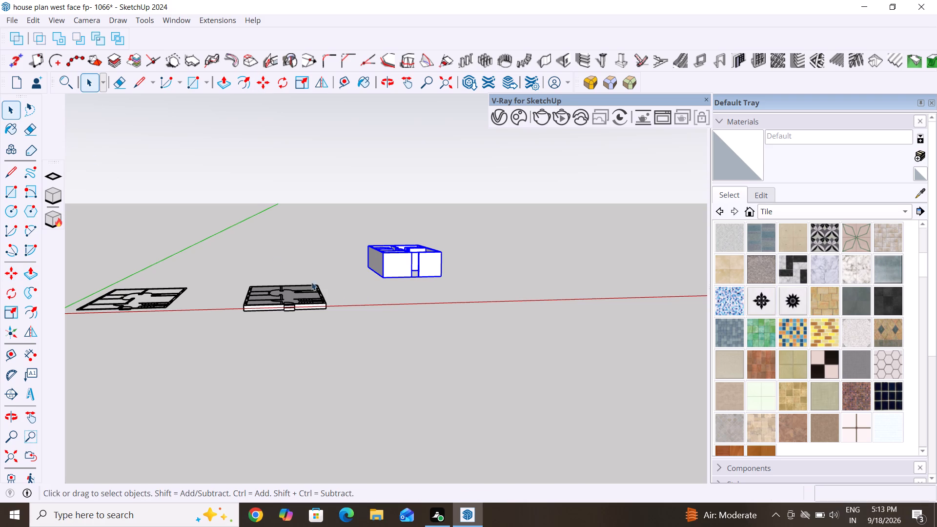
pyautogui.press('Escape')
# Examine the separated wall group, the plinth and the floor plan from above and below.
pyautogui.scroll(5, 408, 271)
pyautogui.moveTo(420, 302); pyautogui.dragTo(430, 132, button='middle')
pyautogui.moveTo(368, 414); pyautogui.dragTo(366, 399, button='middle')
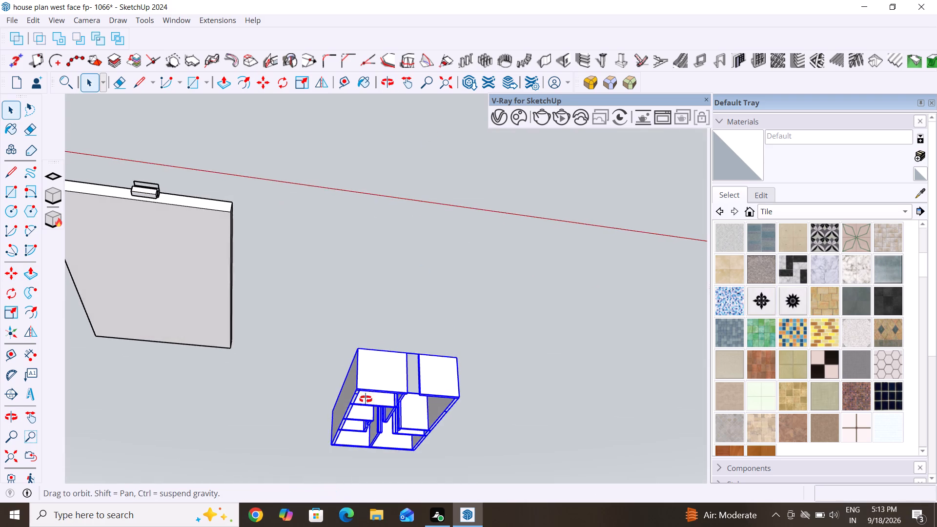
pyautogui.moveTo(366, 399); pyautogui.dragTo(384, 239, button='middle')
pyautogui.scroll(-11, 375, 326)
pyautogui.scroll(-4, 454, 342)
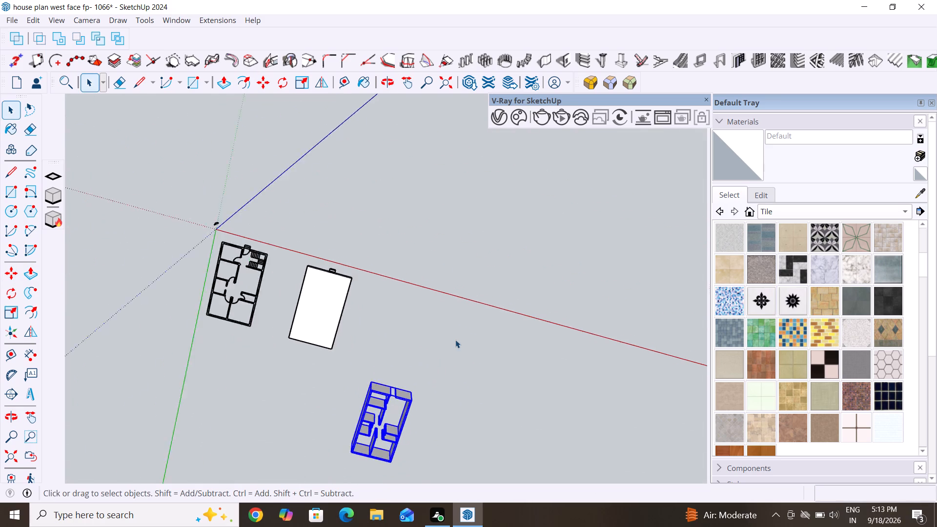
pyautogui.scroll(-3, 455, 340)
pyautogui.scroll(11, 387, 457)
pyautogui.moveTo(416, 409); pyautogui.dragTo(466, 248, button='middle')
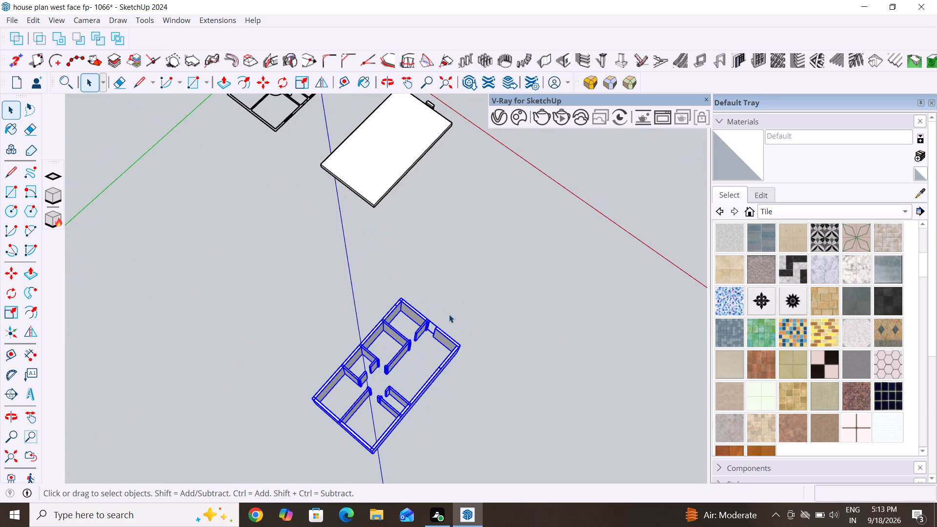
pyautogui.scroll(-3, 449, 314)
pyautogui.scroll(10, 398, 362)
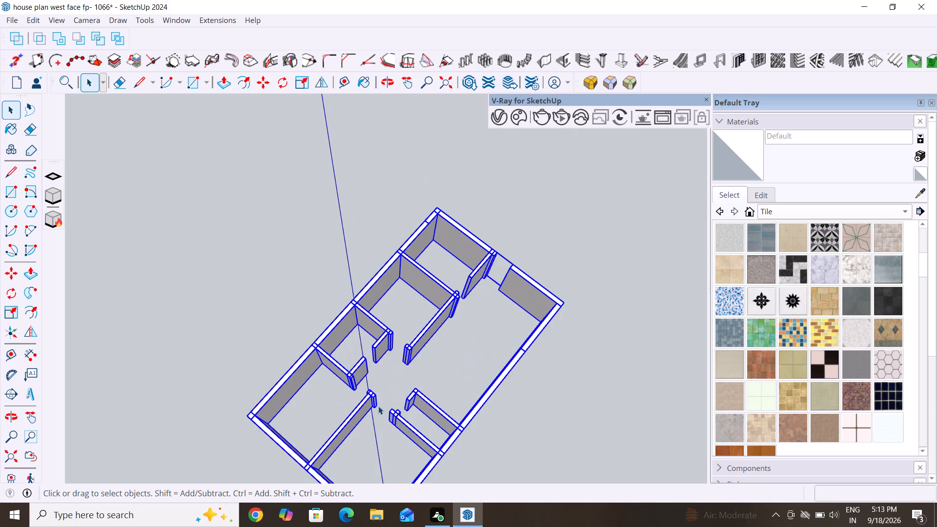
pyautogui.scroll(-1, 389, 392)
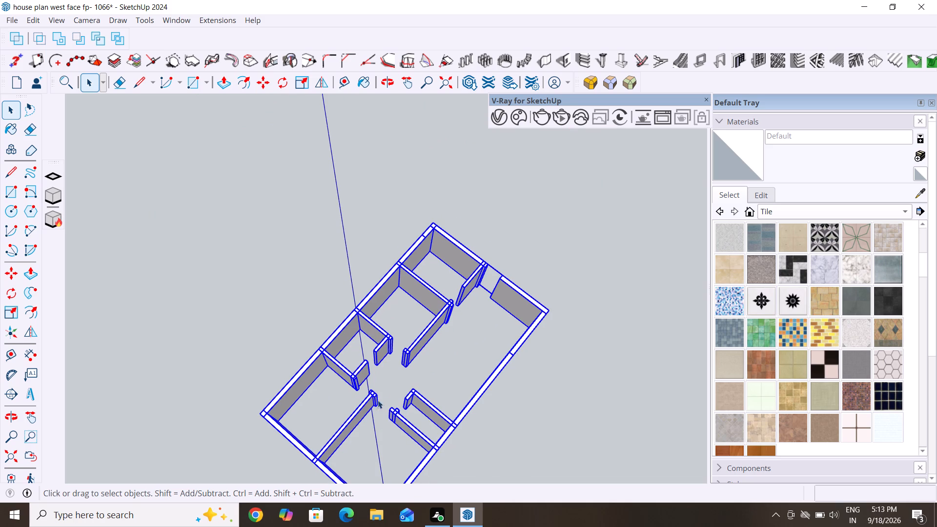
pyautogui.scroll(-4, 389, 389)
pyautogui.moveTo(388, 424); pyautogui.dragTo(418, 357, button='middle')
pyautogui.scroll(5, 499, 335)
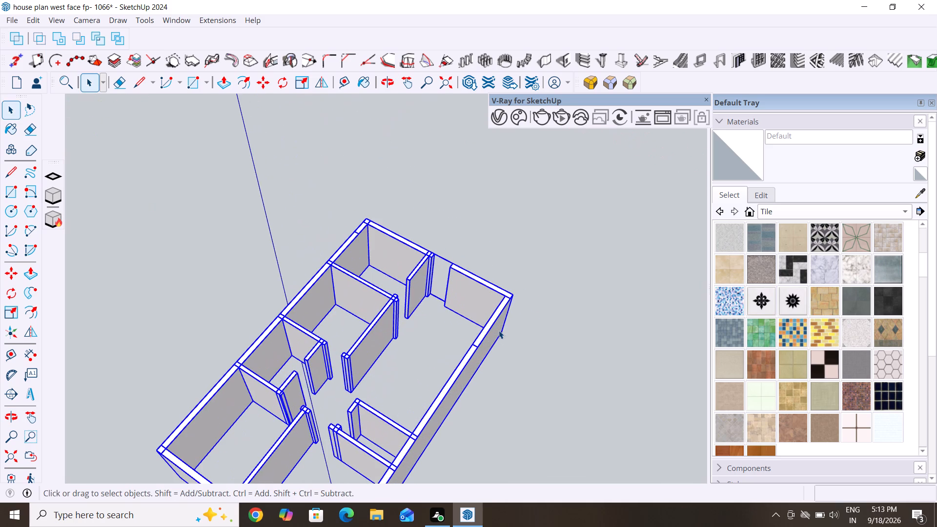
pyautogui.scroll(-11, 450, 372)
pyautogui.moveTo(481, 328); pyautogui.dragTo(398, 483, button='middle')
pyautogui.moveTo(269, 224); pyautogui.dragTo(301, 442, button='middle')
pyautogui.moveTo(365, 237); pyautogui.dragTo(326, 417, button='middle')
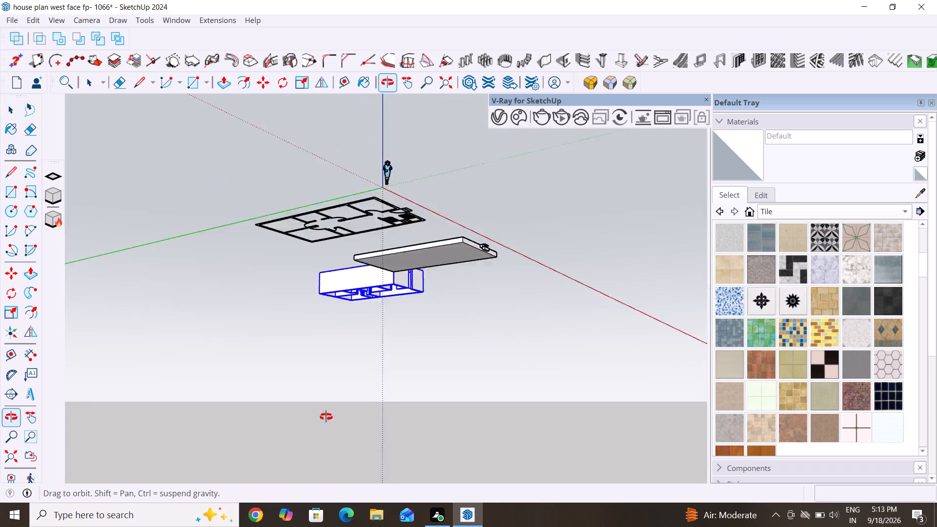
pyautogui.moveTo(326, 417); pyautogui.dragTo(315, 436, button='middle')
pyautogui.moveTo(447, 257); pyautogui.dragTo(259, 461, button='middle')
pyautogui.scroll(-9, 346, 237)
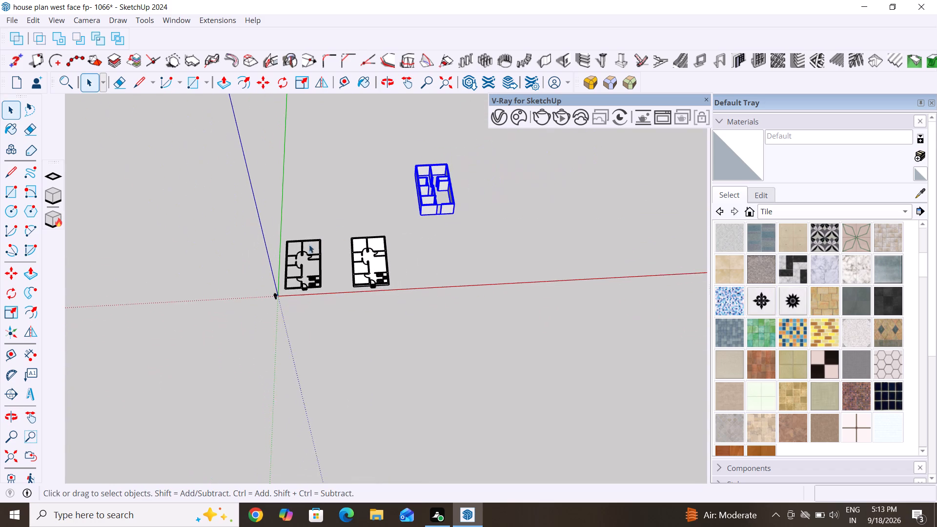
pyautogui.moveTo(403, 225); pyautogui.dragTo(351, 201, button='middle')
# Move the wall group back onto the plinth, matching its bottom front staircase-side corner to the plinth's top corner.
pyautogui.press('Escape')
pyautogui.press('Escape')
pyautogui.moveTo(493, 168); pyautogui.dragTo(431, 252)
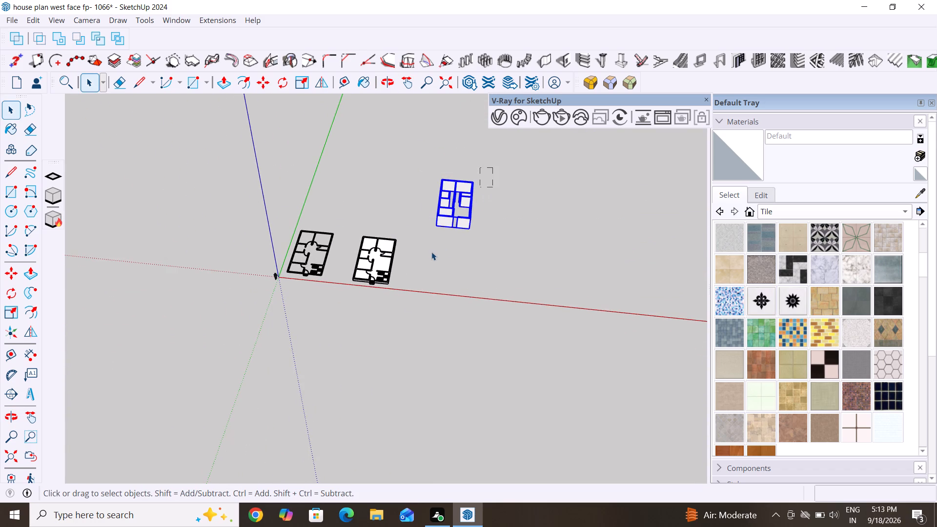
pyautogui.moveTo(431, 252); pyautogui.dragTo(429, 253)
pyautogui.press('m')
pyautogui.scroll(4, 464, 247)
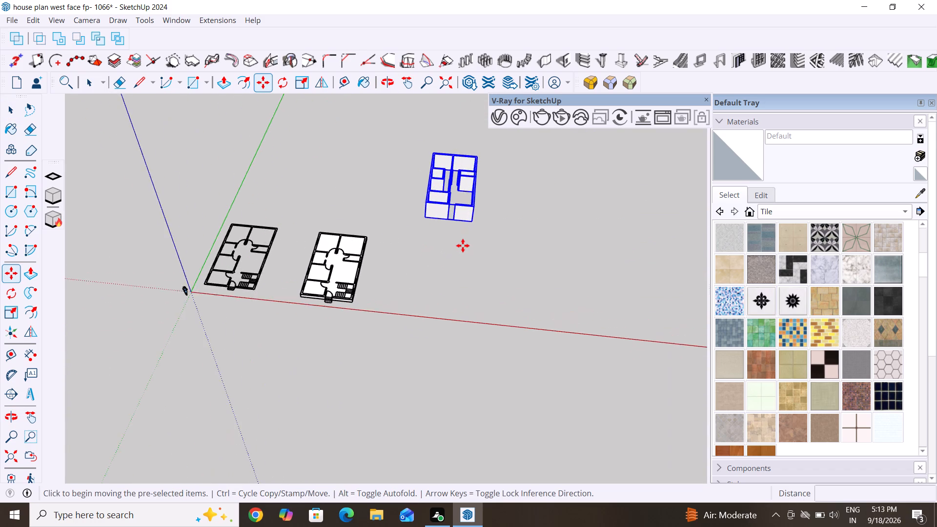
pyautogui.scroll(7, 463, 245)
pyautogui.click(476, 217)
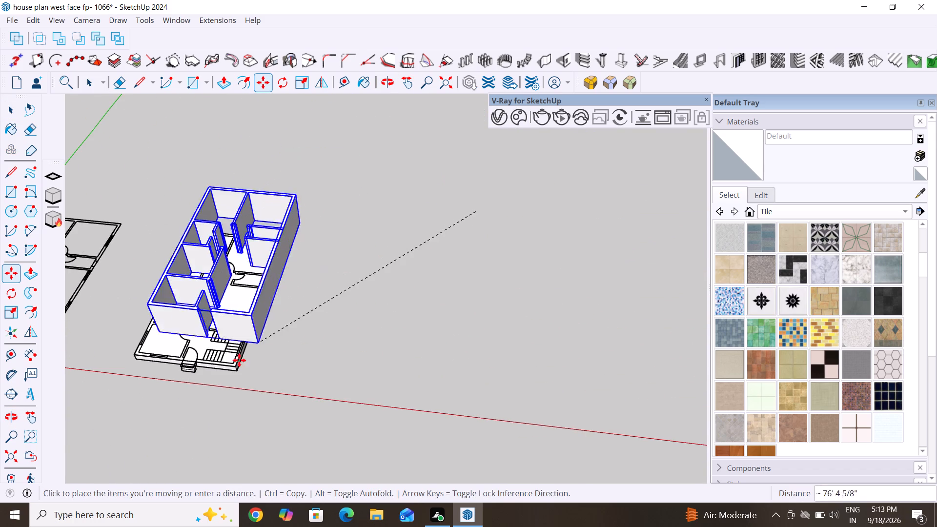
pyautogui.scroll(6, 238, 361)
pyautogui.click(233, 373)
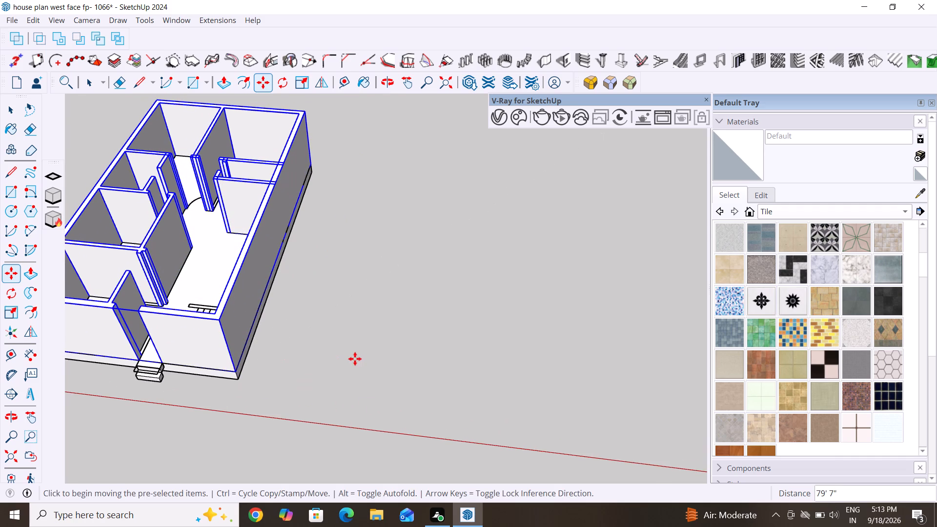
pyautogui.scroll(-4, 355, 359)
pyautogui.moveTo(326, 363); pyautogui.dragTo(361, 275, button='middle')
pyautogui.press('Escape')
pyautogui.press('Escape')
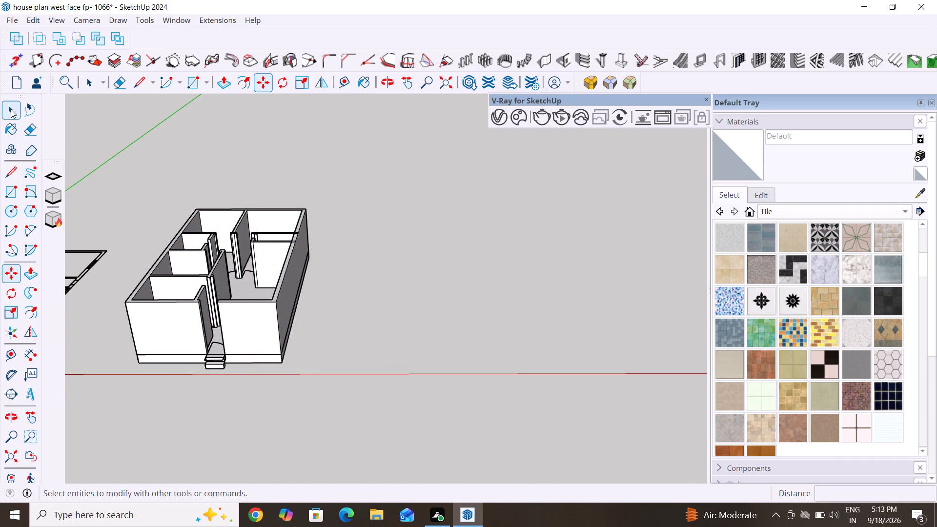
# Select the wall group and display back edges so the floor plan lines show through the walls.
pyautogui.click(11, 109)
pyautogui.moveTo(415, 381); pyautogui.dragTo(255, 395, button='middle')
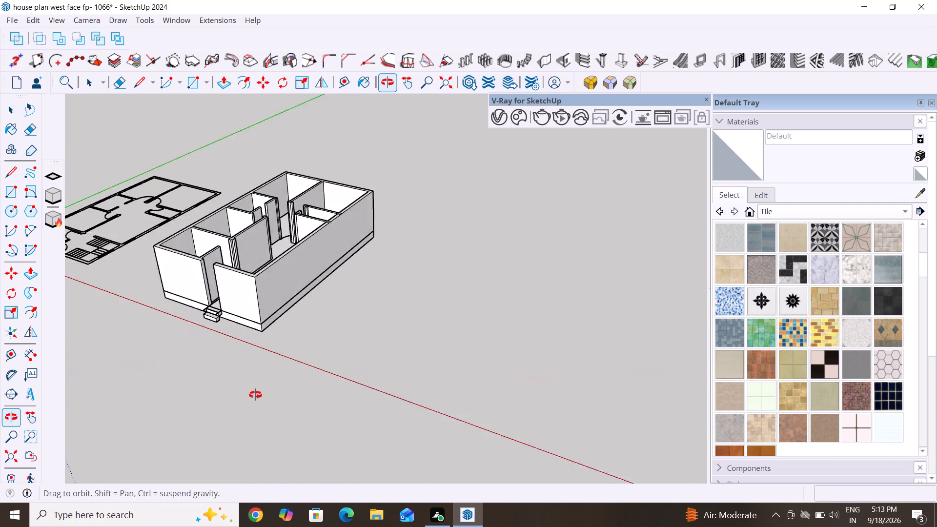
pyautogui.moveTo(255, 395); pyautogui.dragTo(253, 395, button='middle')
pyautogui.scroll(1, 334, 219)
pyautogui.scroll(3, 299, 160)
pyautogui.scroll(1, 204, 258)
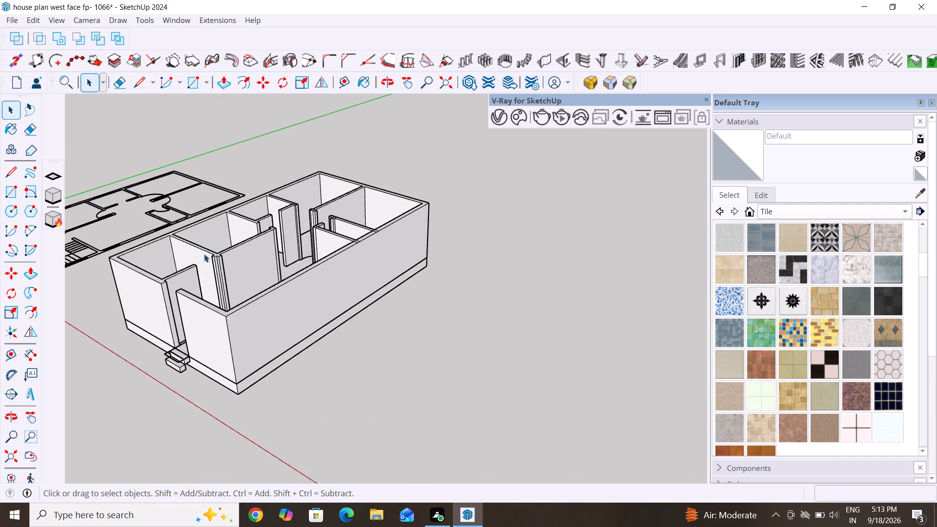
pyautogui.scroll(1, 204, 254)
pyautogui.moveTo(248, 184); pyautogui.dragTo(259, 168, button='middle')
pyautogui.click(287, 343)
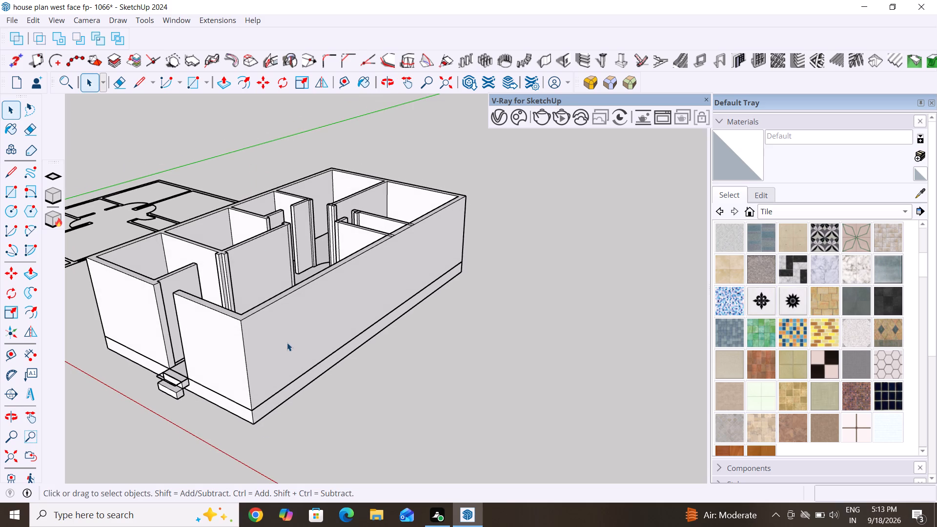
pyautogui.press('k')
# Draw a 9" by 4' rectangle over the window mark in the long outer wall beside the staircase.
pyautogui.scroll(1, 272, 386)
pyautogui.moveTo(271, 385); pyautogui.dragTo(194, 412, button='middle')
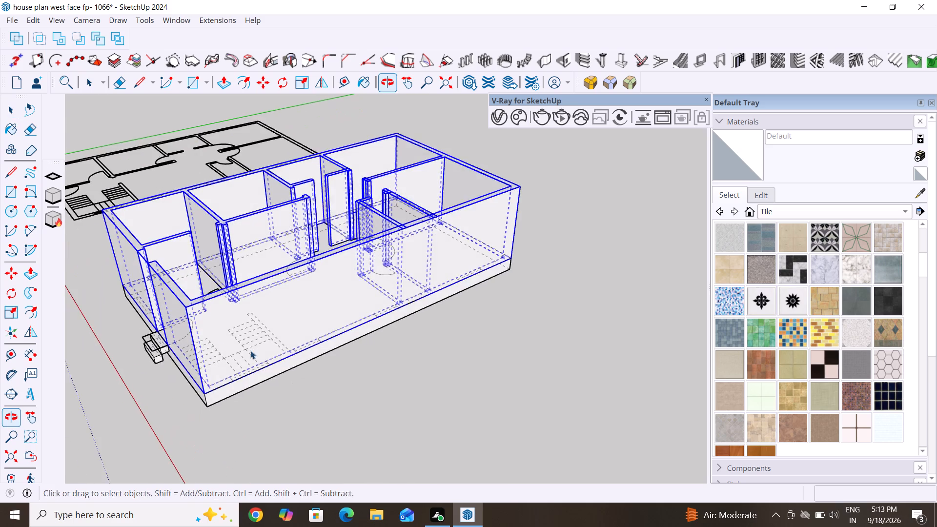
pyautogui.scroll(4, 222, 334)
pyautogui.moveTo(316, 385); pyautogui.dragTo(257, 412, button='middle')
pyautogui.scroll(5, 228, 404)
pyautogui.moveTo(232, 399); pyautogui.dragTo(263, 365, button='middle')
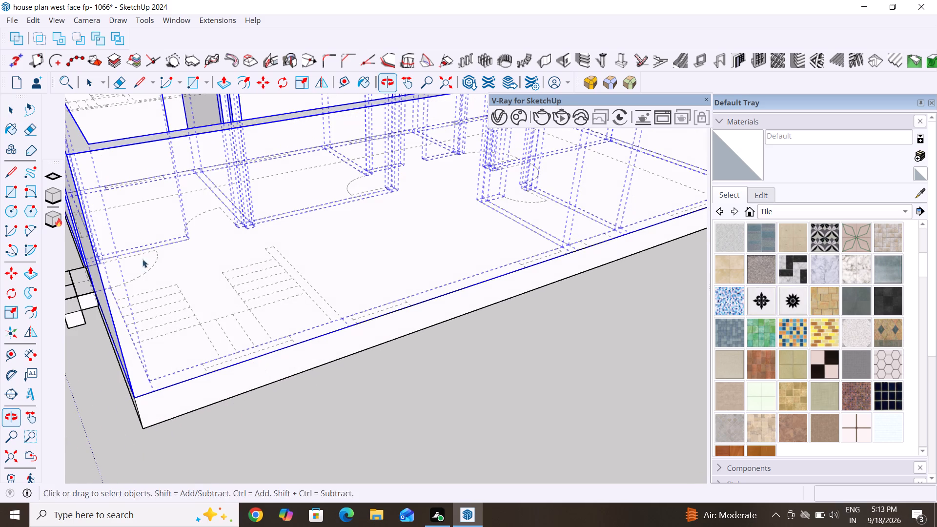
pyautogui.click(13, 191)
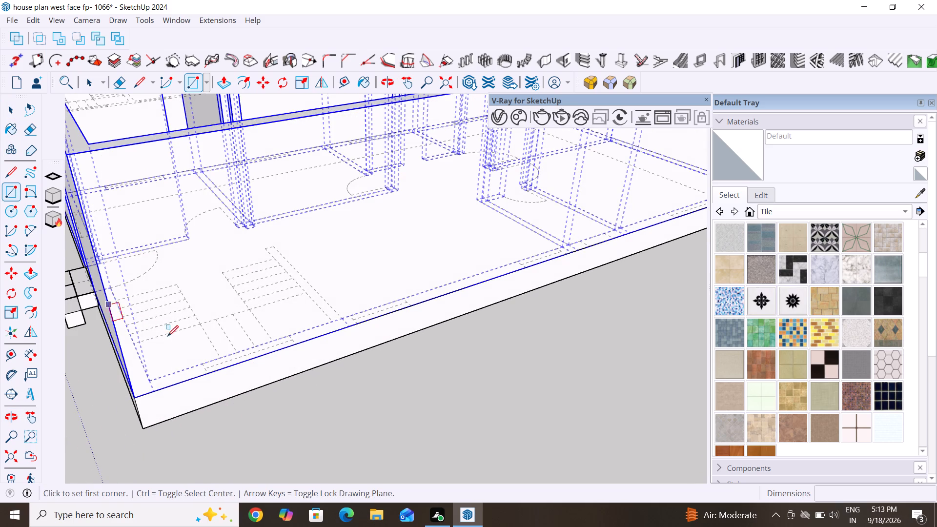
pyautogui.click(204, 365)
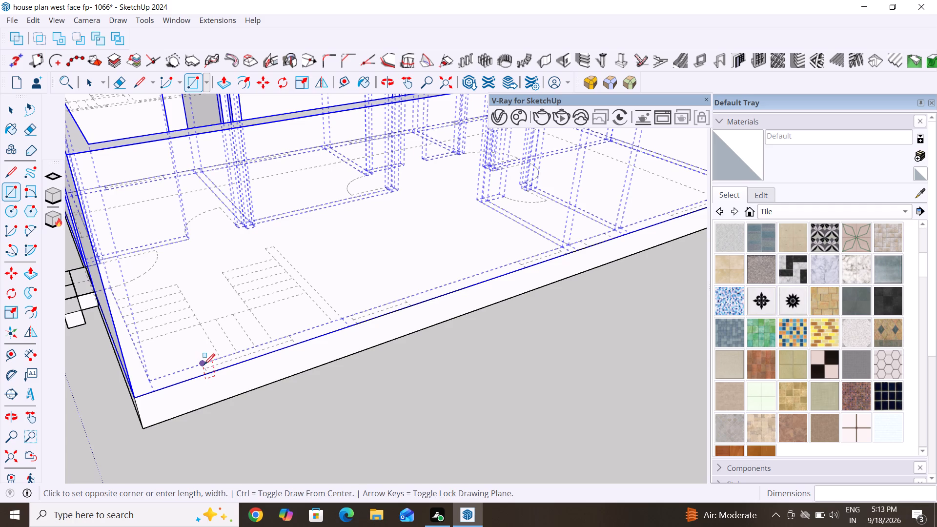
pyautogui.click(295, 348)
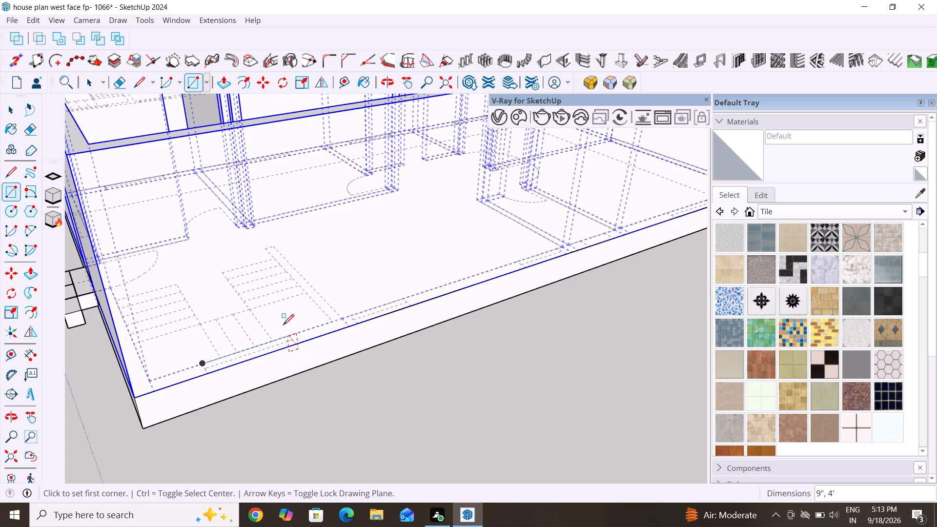
# Push/Pull the window rectangle up 3' into a block.
pyautogui.click(13, 114)
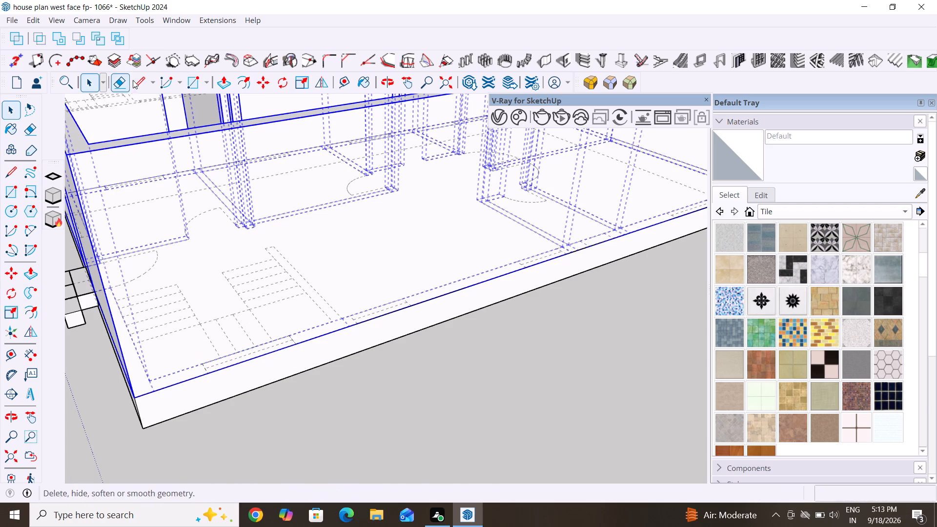
pyautogui.click(224, 78)
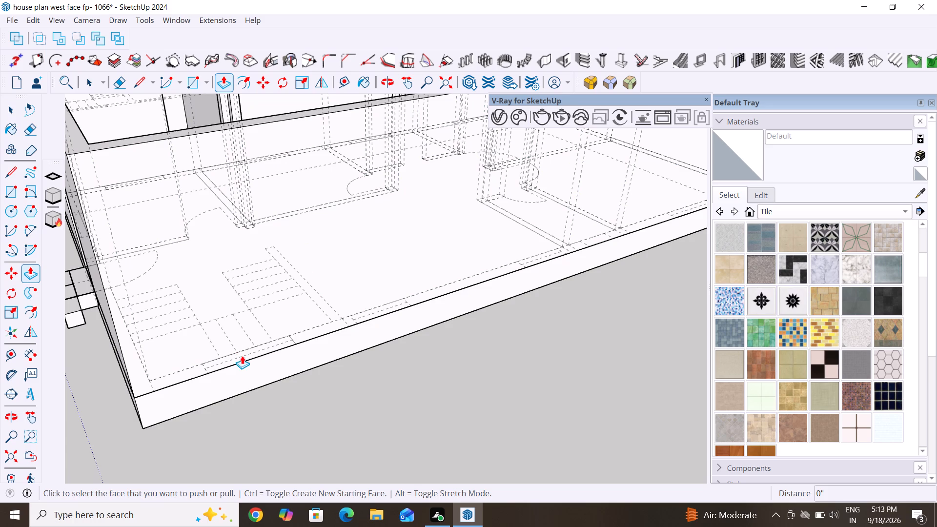
pyautogui.click(243, 352)
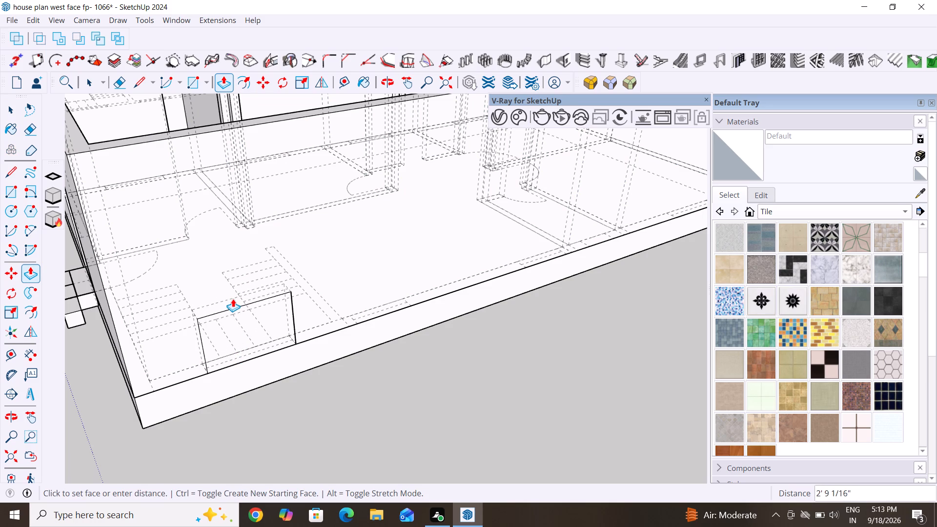
pyautogui.press('3')
pyautogui.press("'")
pyautogui.press('Return')
# Extend the window block through the wall, its outer face about 1' 4 7/16" outward and inner face about 2' 7/16" inward.
pyautogui.click(242, 319)
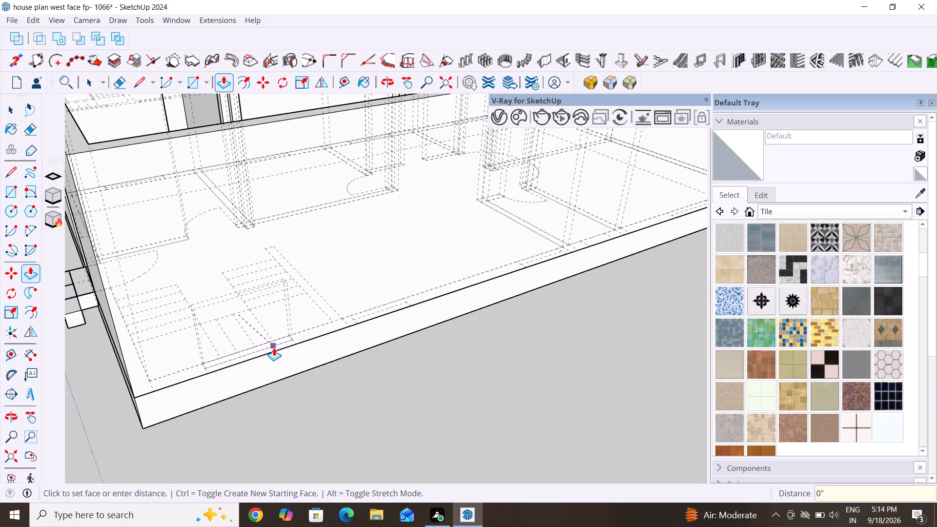
pyautogui.click(253, 336)
pyautogui.scroll(-5, 215, 264)
pyautogui.moveTo(221, 269); pyautogui.dragTo(666, 326, button='middle')
pyautogui.moveTo(479, 369); pyautogui.dragTo(693, 382, button='middle')
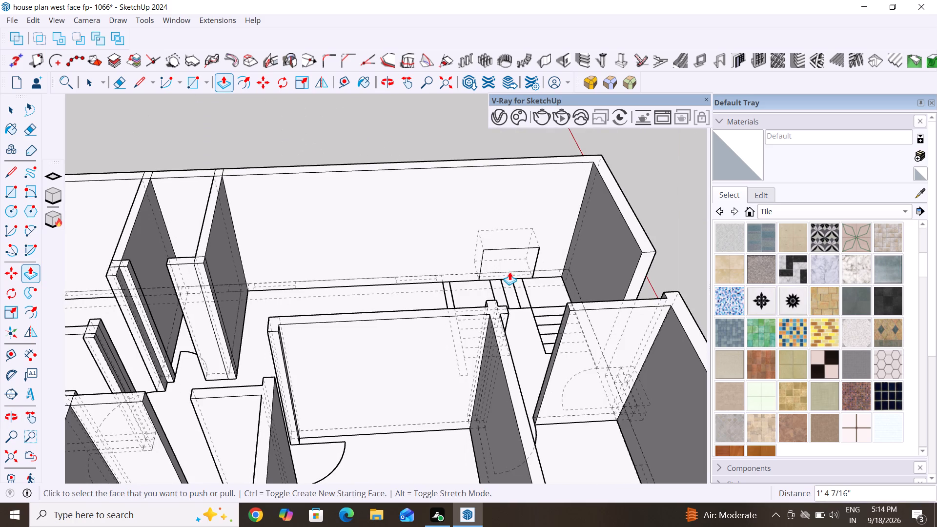
pyautogui.moveTo(434, 268); pyautogui.dragTo(549, 323, button='middle')
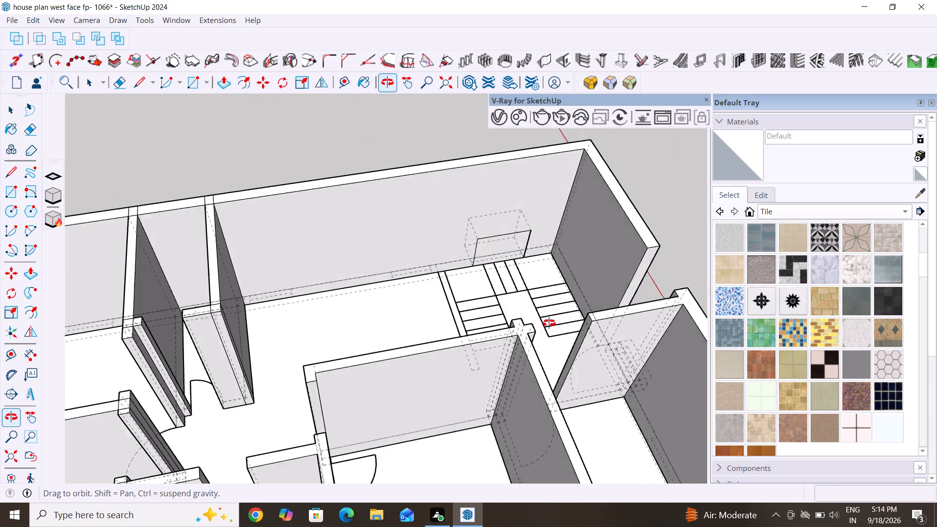
pyautogui.moveTo(549, 323); pyautogui.dragTo(559, 321, button='middle')
pyautogui.scroll(4, 466, 216)
pyautogui.click(467, 213)
pyautogui.click(492, 242)
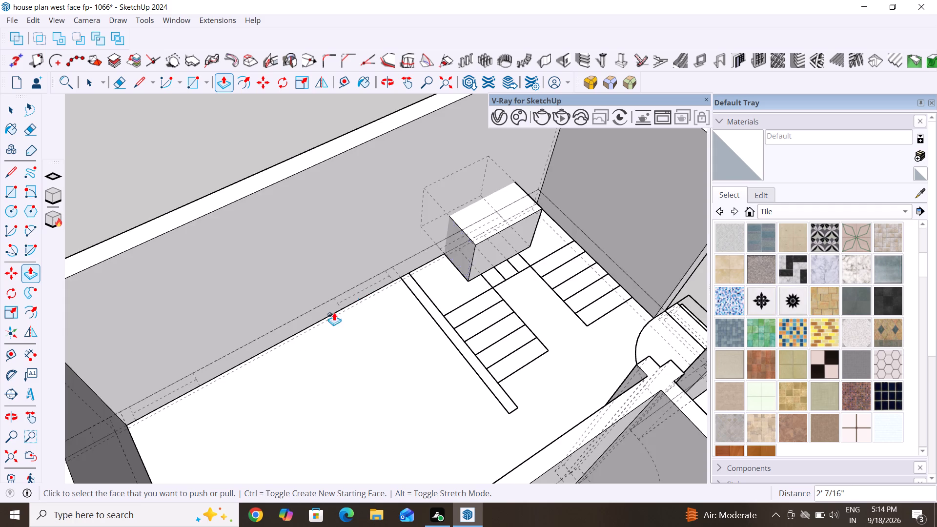
# Select all the window block's connected geometry and make it a group.
pyautogui.scroll(-9, 303, 336)
pyautogui.moveTo(525, 344); pyautogui.dragTo(0, 388, button='middle')
pyautogui.moveTo(352, 397); pyautogui.dragTo(348, 396, button='middle')
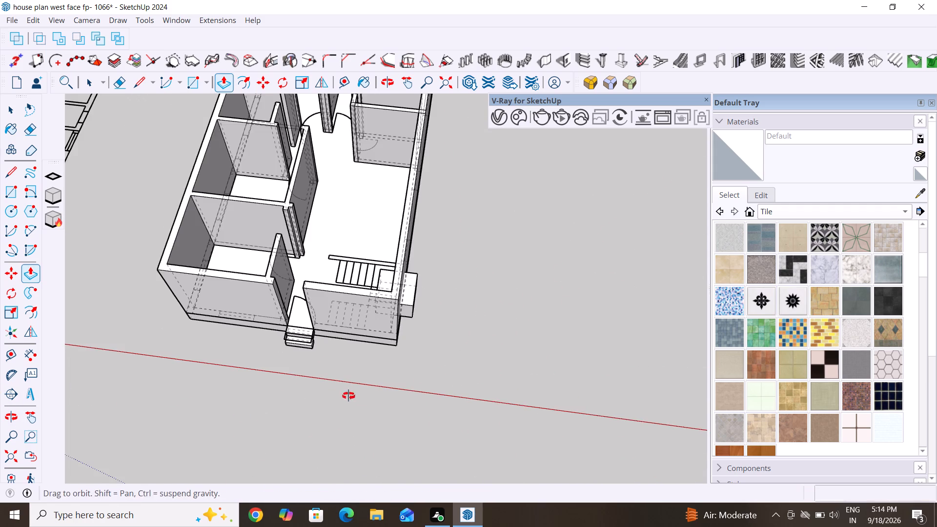
pyautogui.moveTo(348, 396); pyautogui.dragTo(41, 364, button='middle')
pyautogui.moveTo(421, 355); pyautogui.dragTo(461, 232, button='middle')
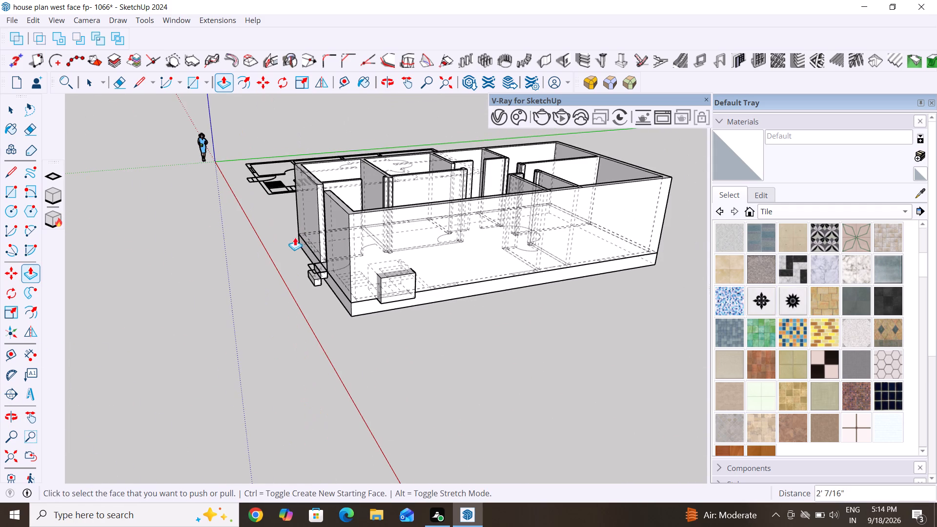
pyautogui.click(7, 105)
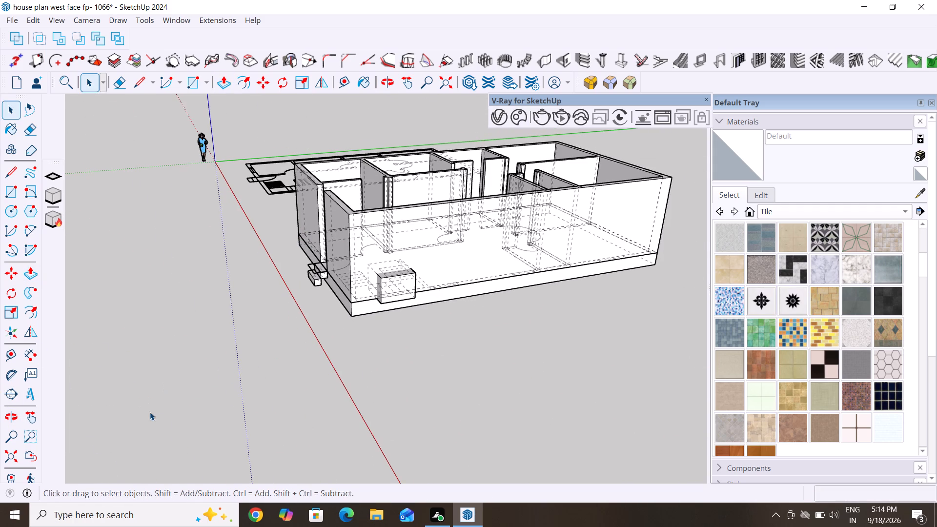
pyautogui.doubleClick(248, 364)
pyautogui.scroll(1, 478, 372)
pyautogui.moveTo(482, 371); pyautogui.dragTo(494, 353, button='middle')
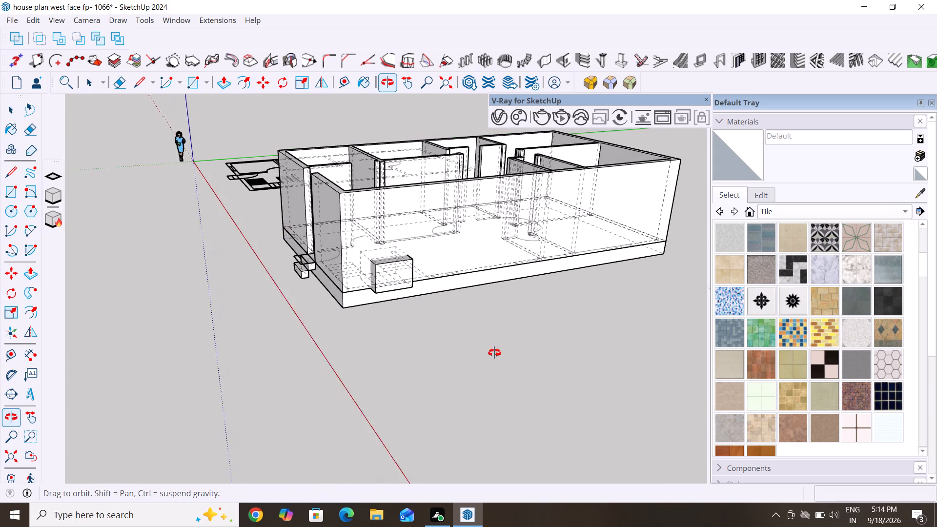
pyautogui.moveTo(494, 353); pyautogui.dragTo(539, 375, button='middle')
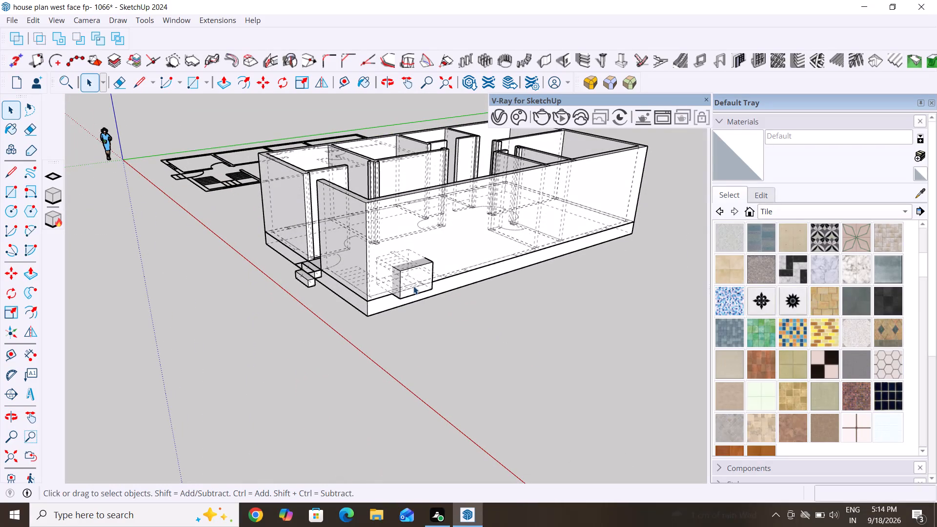
pyautogui.tripleClick(413, 286)
pyautogui.rightClick(413, 285)
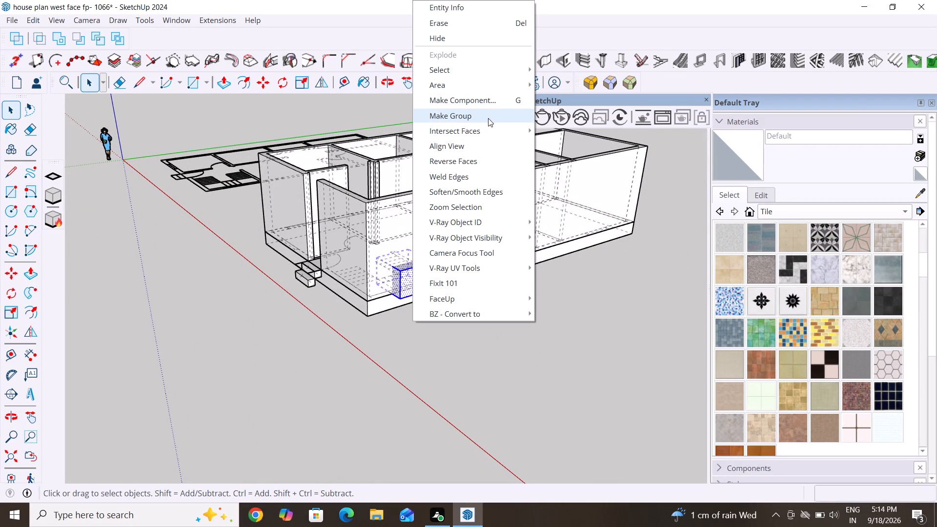
pyautogui.click(488, 118)
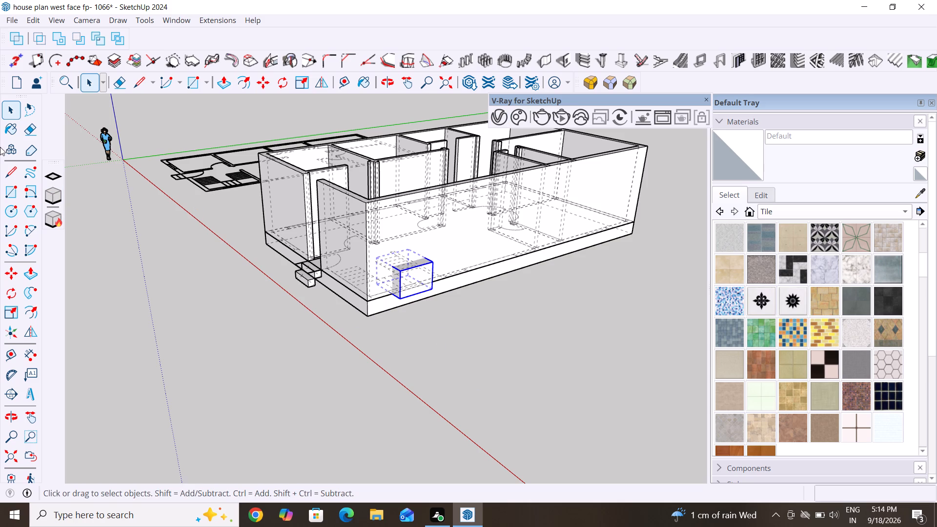
pyautogui.click(124, 268)
pyautogui.click(119, 271)
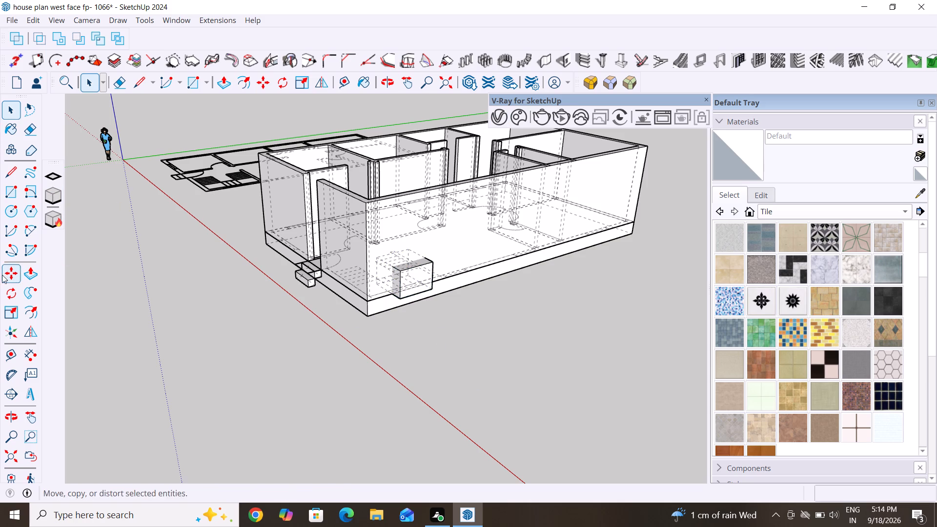
# Place a guide line 7' above the bottom edge of the staircase-side outer wall.
pyautogui.click(10, 359)
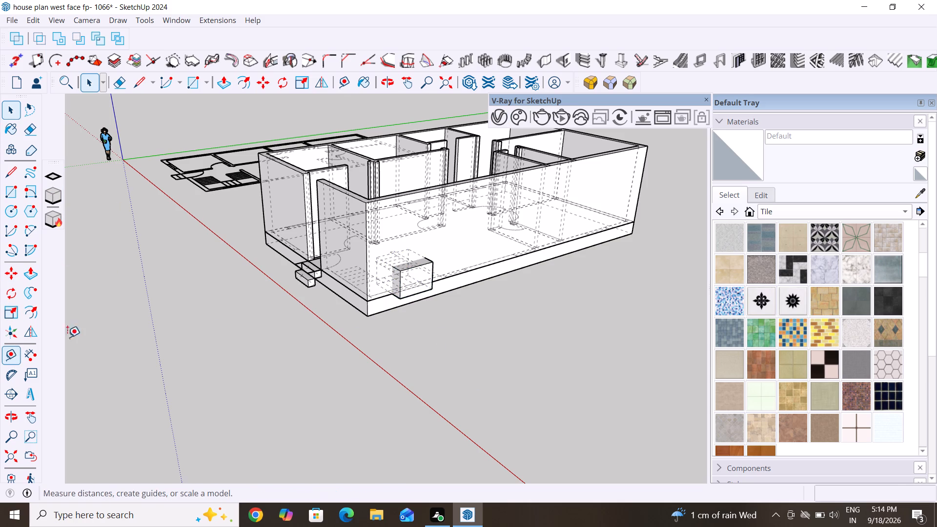
pyautogui.scroll(3, 377, 300)
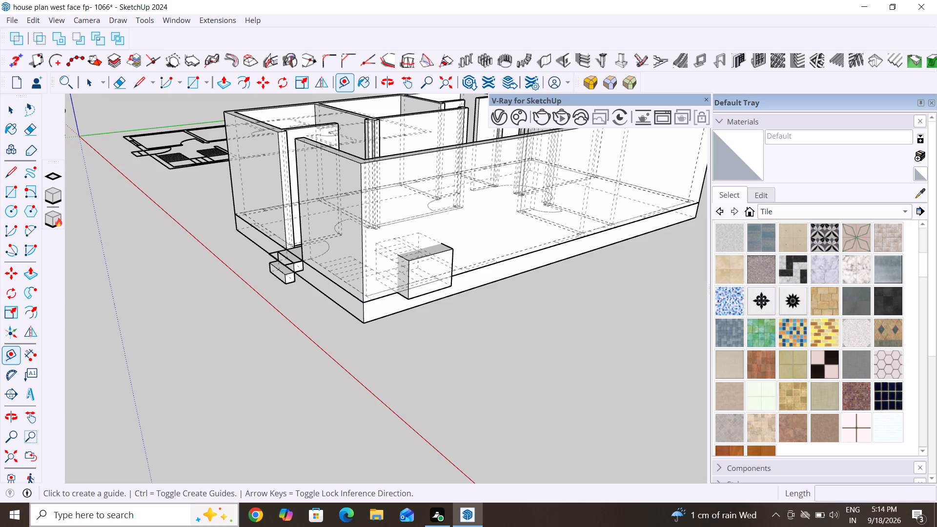
pyautogui.click(381, 298)
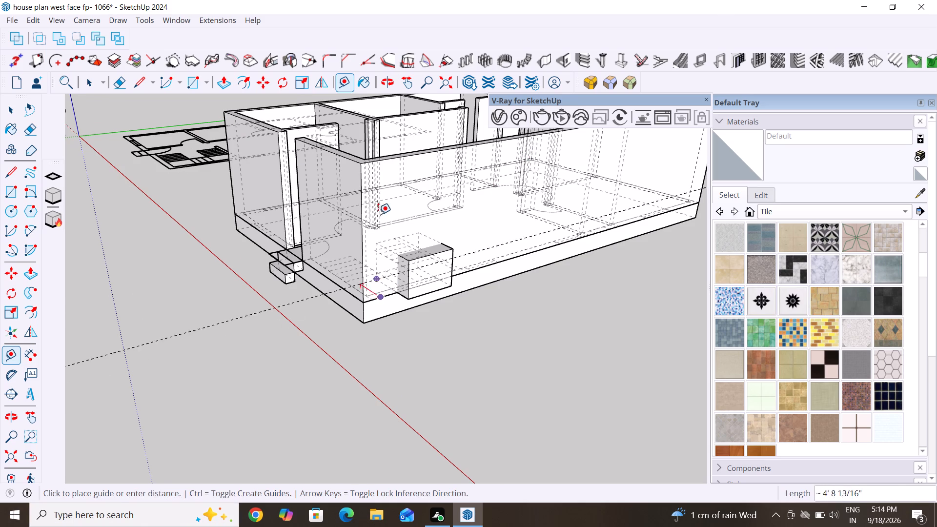
pyautogui.moveTo(390, 205); pyautogui.dragTo(413, 229, button='middle')
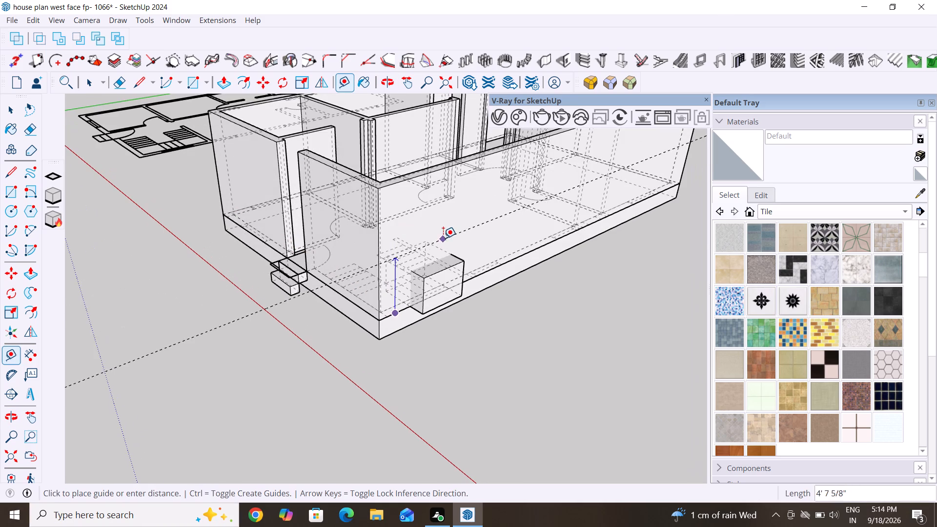
pyautogui.moveTo(411, 213); pyautogui.dragTo(445, 248, button='middle')
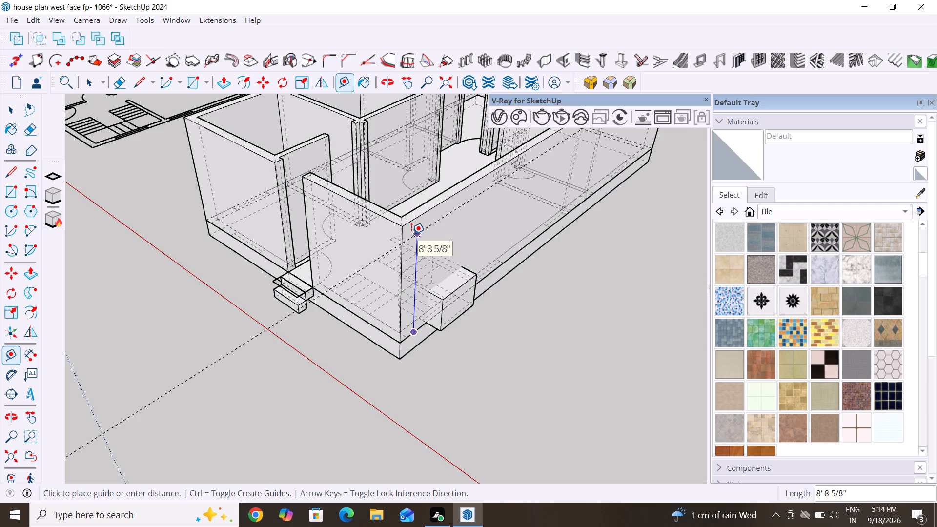
pyautogui.write("7'")
pyautogui.press('Return')
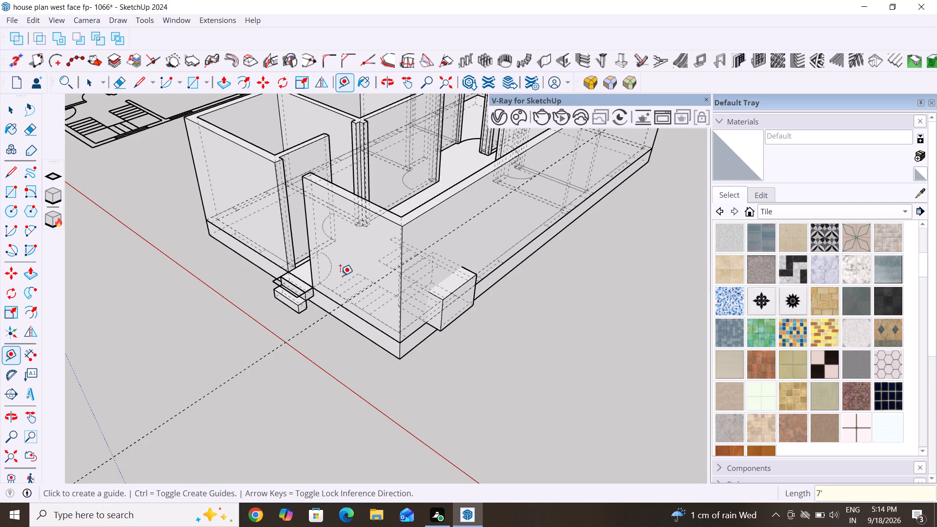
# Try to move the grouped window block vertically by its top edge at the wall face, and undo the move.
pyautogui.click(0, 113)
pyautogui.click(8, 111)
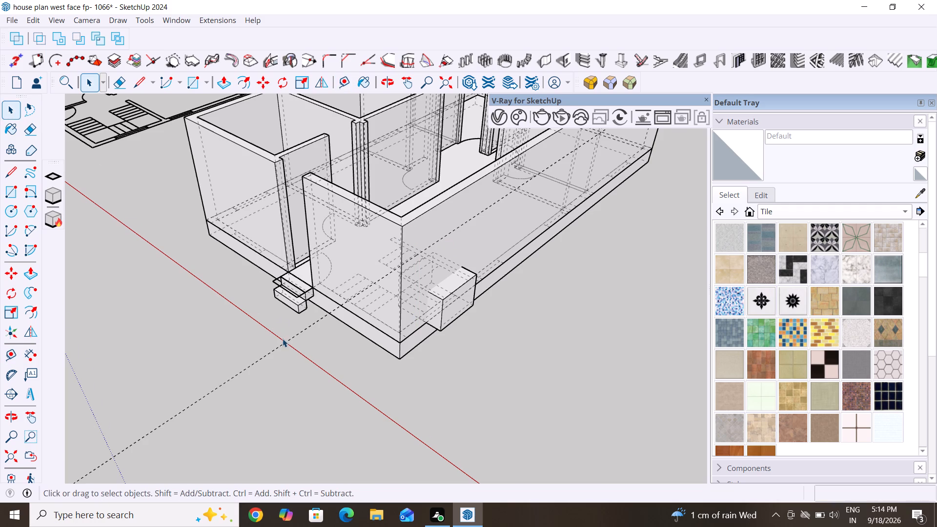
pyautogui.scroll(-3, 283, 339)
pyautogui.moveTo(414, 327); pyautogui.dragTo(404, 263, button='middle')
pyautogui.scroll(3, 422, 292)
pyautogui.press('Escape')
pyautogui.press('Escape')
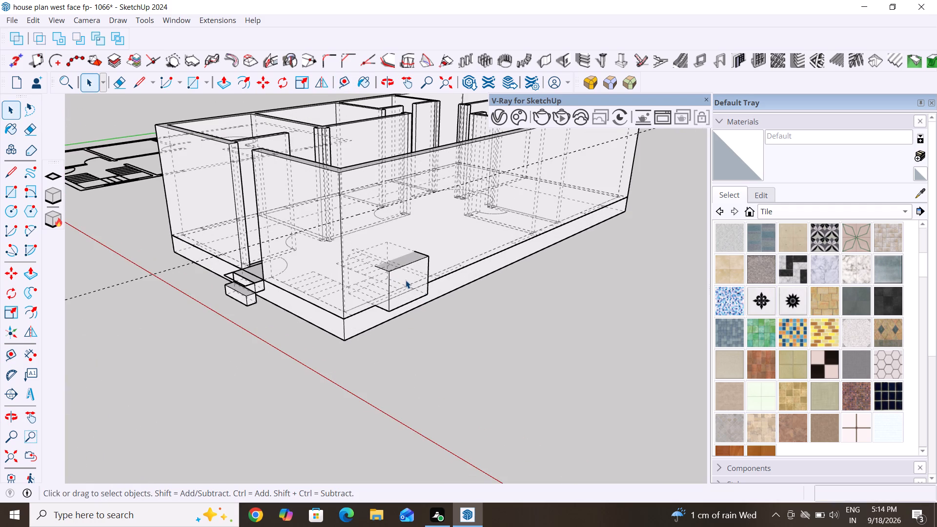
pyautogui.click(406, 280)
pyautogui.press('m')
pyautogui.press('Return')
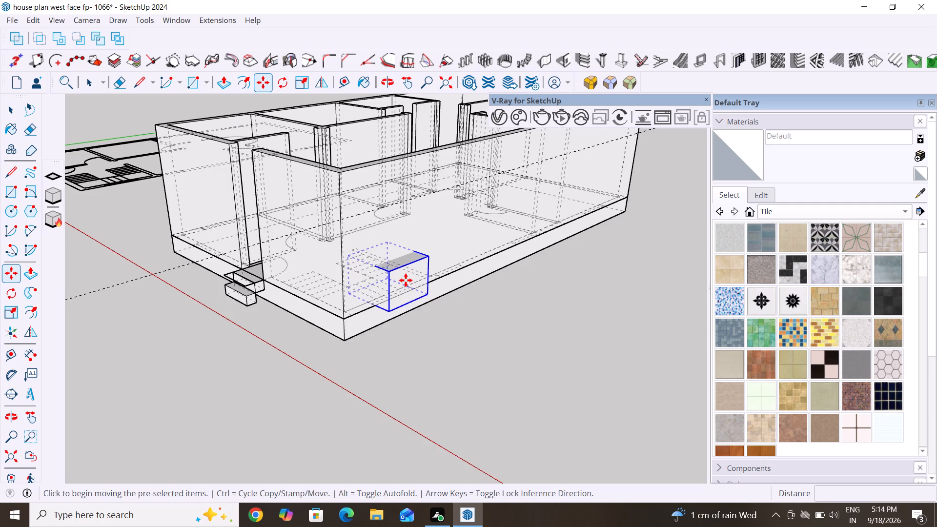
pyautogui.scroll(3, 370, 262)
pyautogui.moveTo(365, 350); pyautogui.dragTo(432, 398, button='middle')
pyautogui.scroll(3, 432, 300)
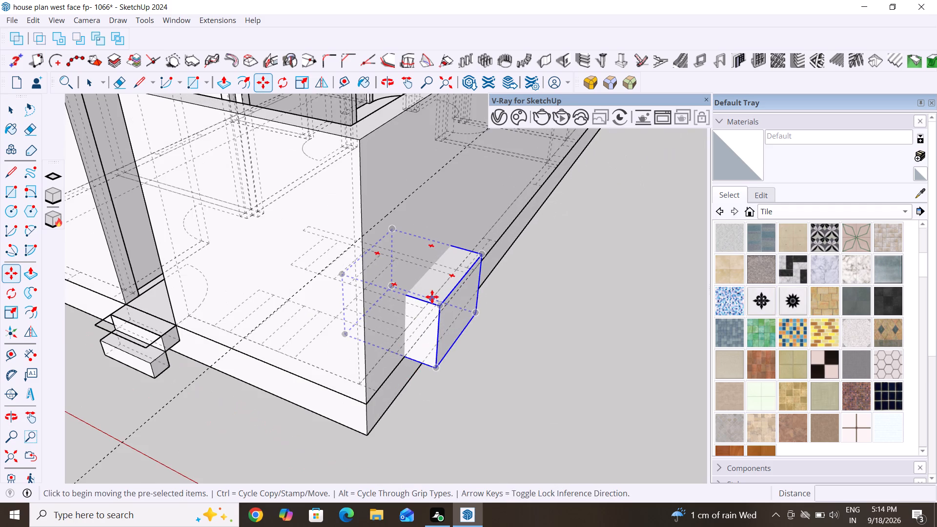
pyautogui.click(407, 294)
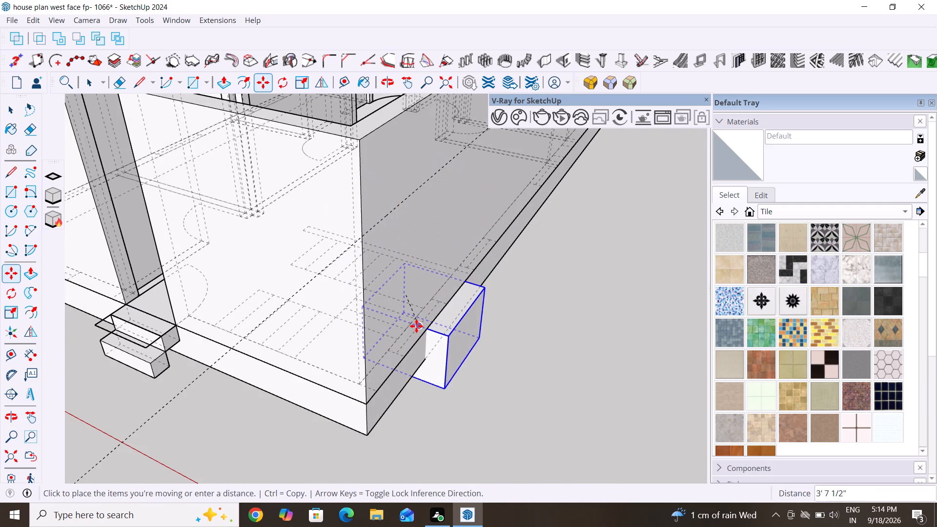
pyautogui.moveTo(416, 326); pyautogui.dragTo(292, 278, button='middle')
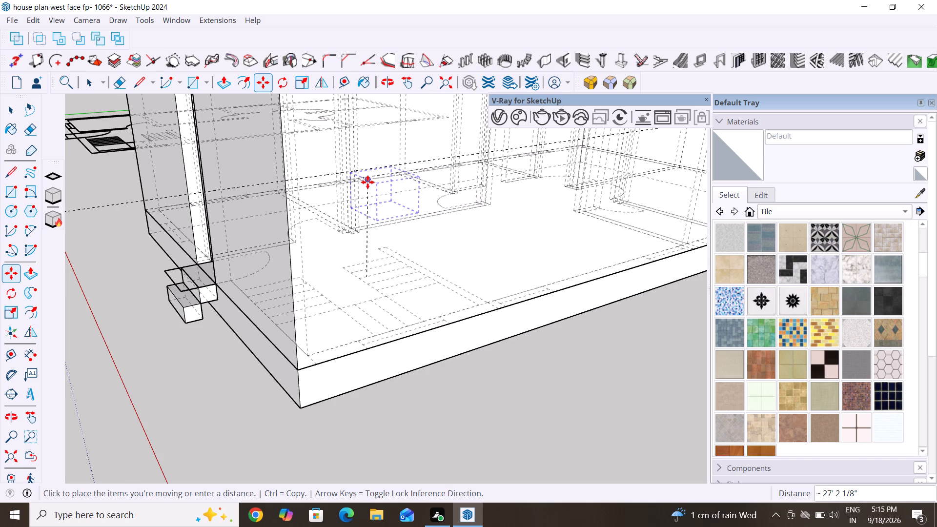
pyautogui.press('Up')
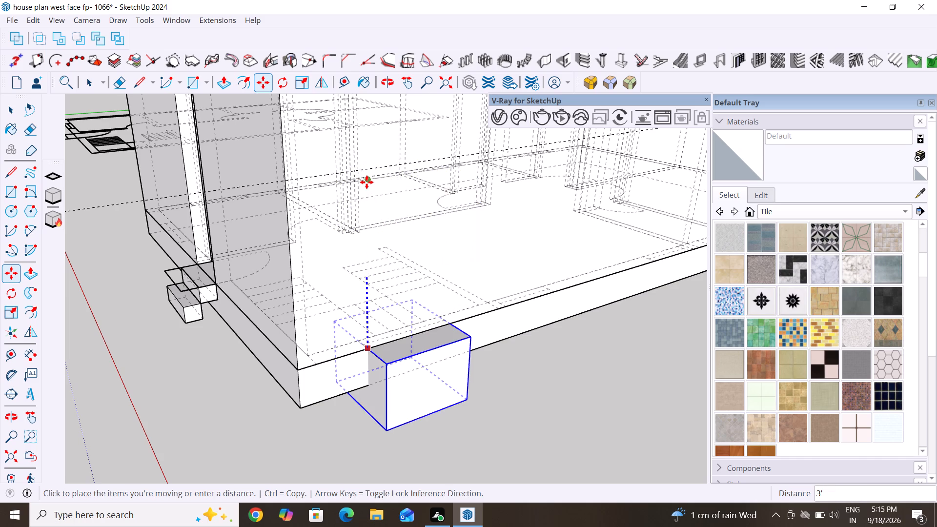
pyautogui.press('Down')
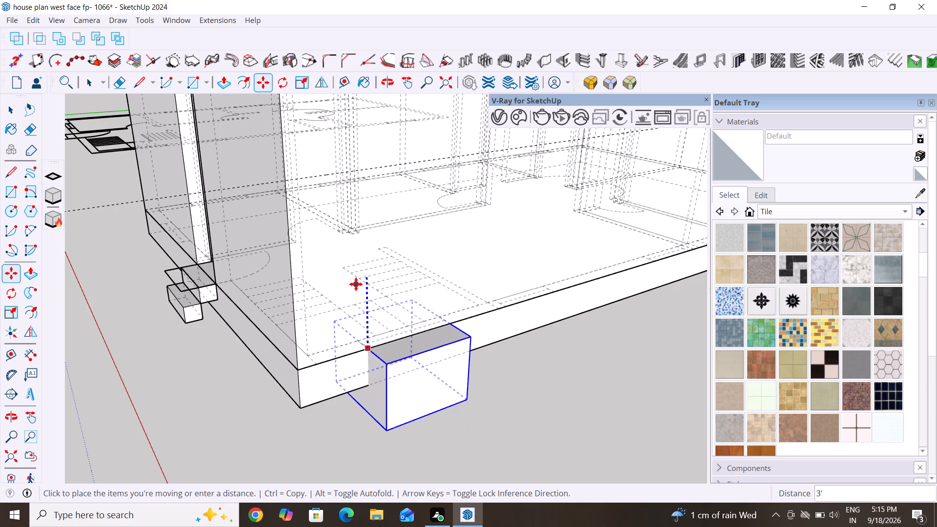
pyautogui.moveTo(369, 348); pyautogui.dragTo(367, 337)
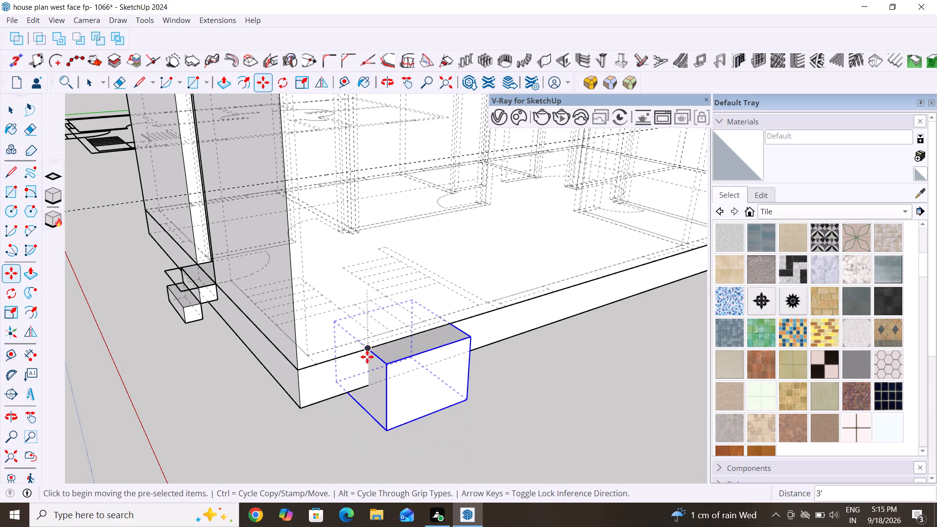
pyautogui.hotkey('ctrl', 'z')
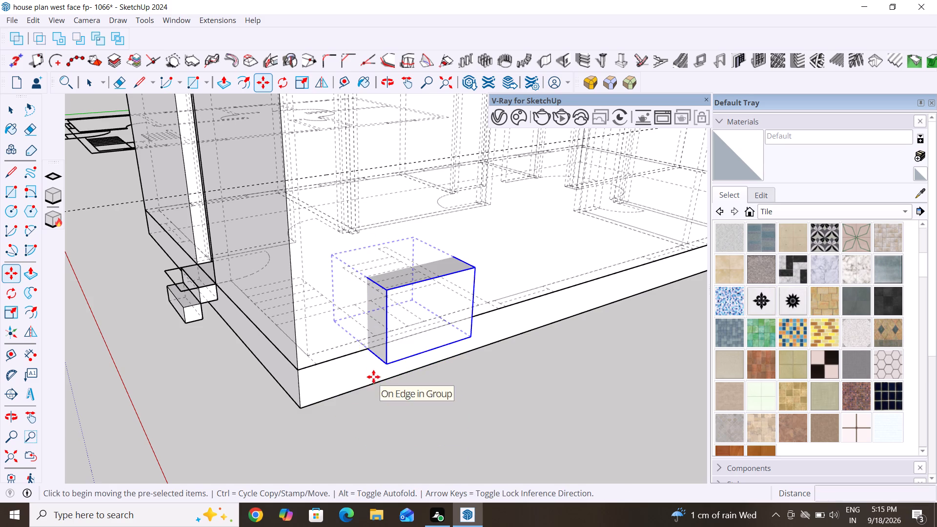
# Move the window block straight up 4' along the wall so its top edge meets the 7' guide line.
pyautogui.moveTo(352, 314); pyautogui.dragTo(438, 326, button='middle')
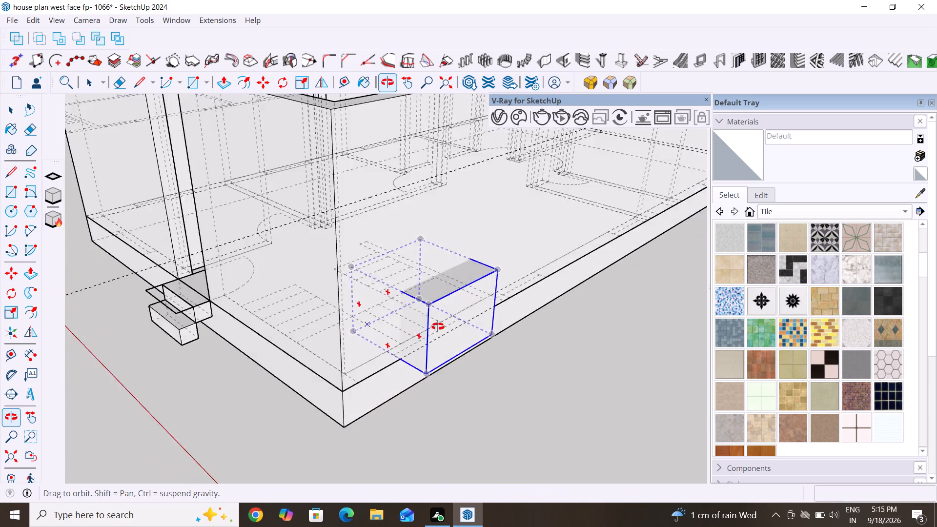
pyautogui.moveTo(438, 326); pyautogui.dragTo(442, 322, button='middle')
pyautogui.scroll(3, 431, 291)
pyautogui.scroll(-3, 414, 323)
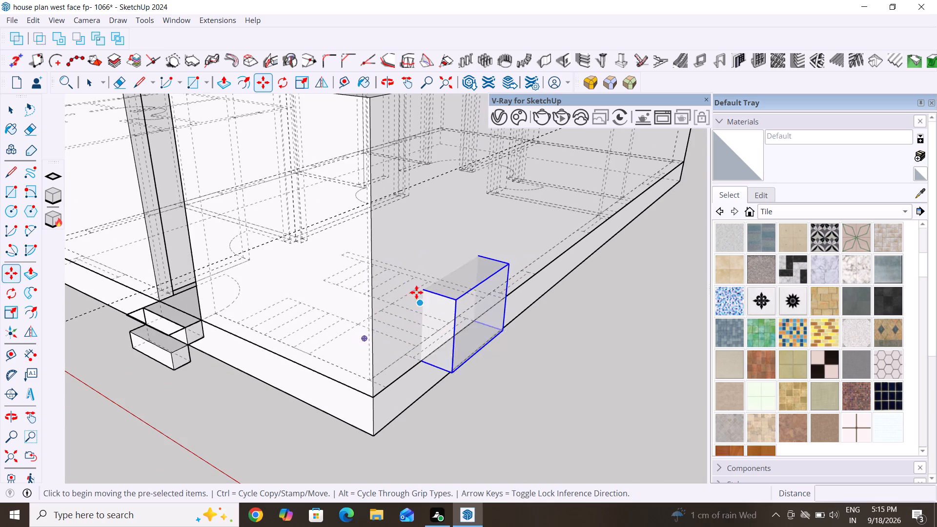
pyautogui.click(426, 289)
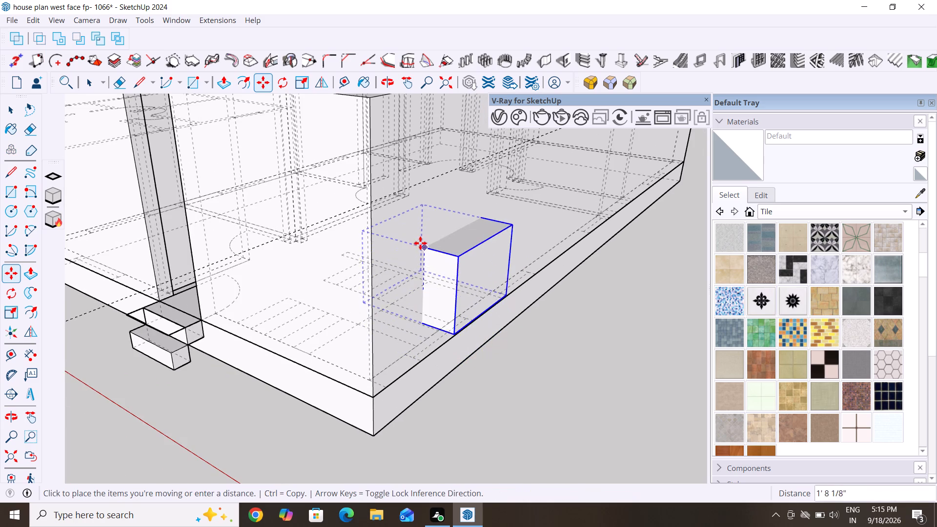
pyautogui.click(423, 182)
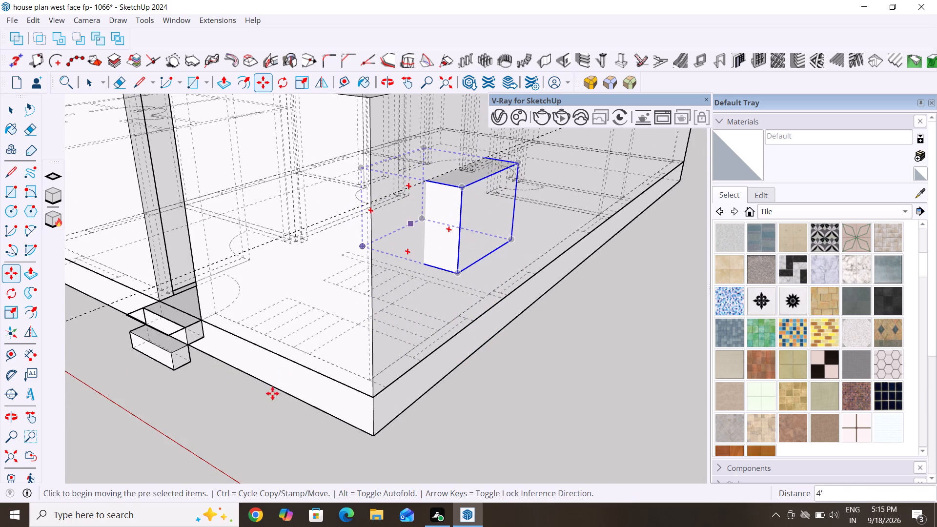
pyautogui.click(6, 111)
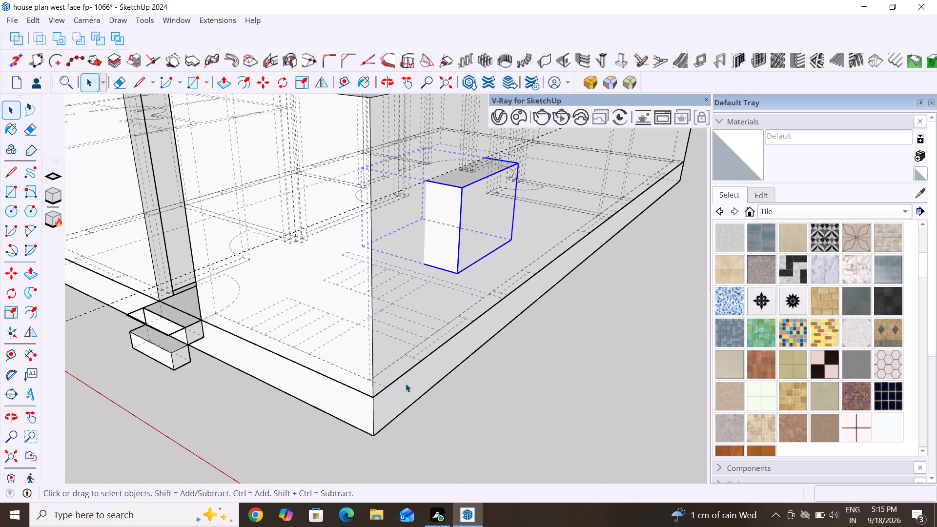
# Turn off the dashed back-edge display so that hidden edges no longer show through the walls.
pyautogui.press('l')
pyautogui.scroll(-1, 439, 421)
pyautogui.press('k')
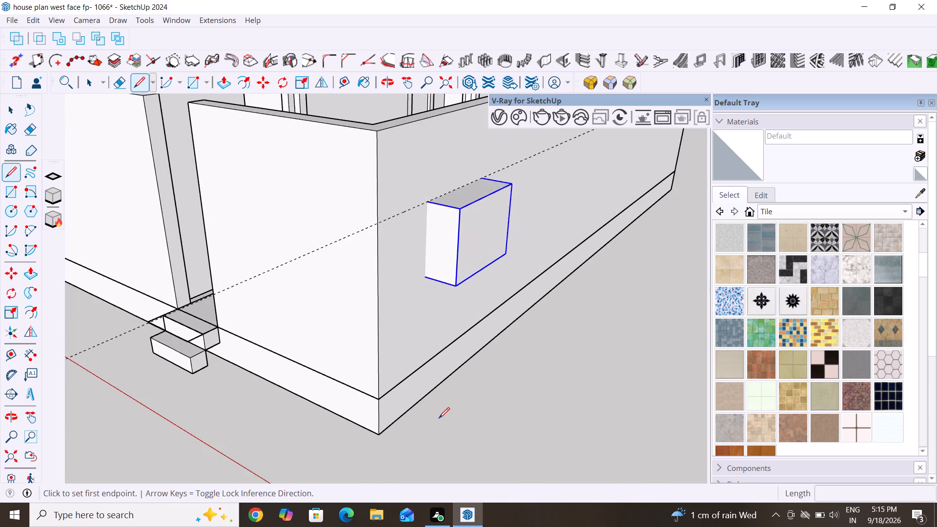
pyautogui.scroll(-4, 453, 441)
pyautogui.moveTo(517, 384); pyautogui.dragTo(470, 464, button='middle')
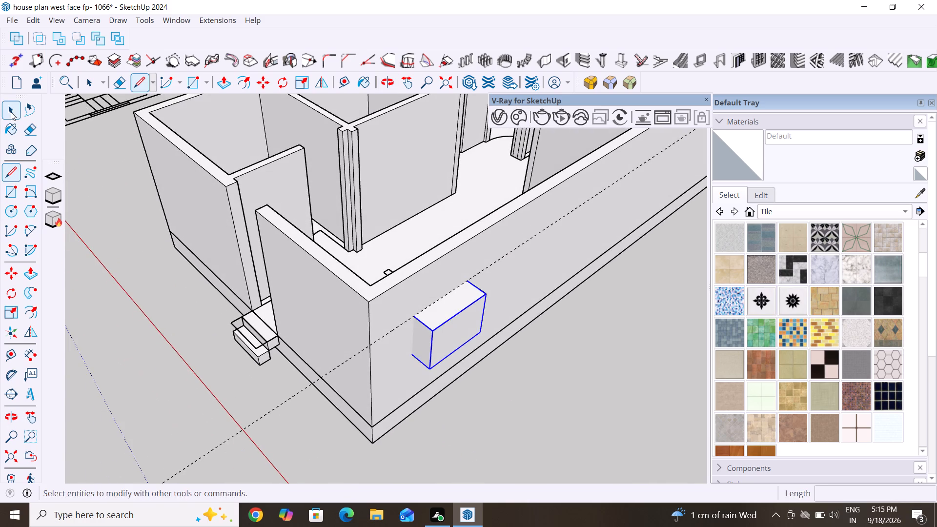
# Delete all guide lines from the model.
pyautogui.click(11, 112)
pyautogui.moveTo(287, 399); pyautogui.dragTo(283, 425)
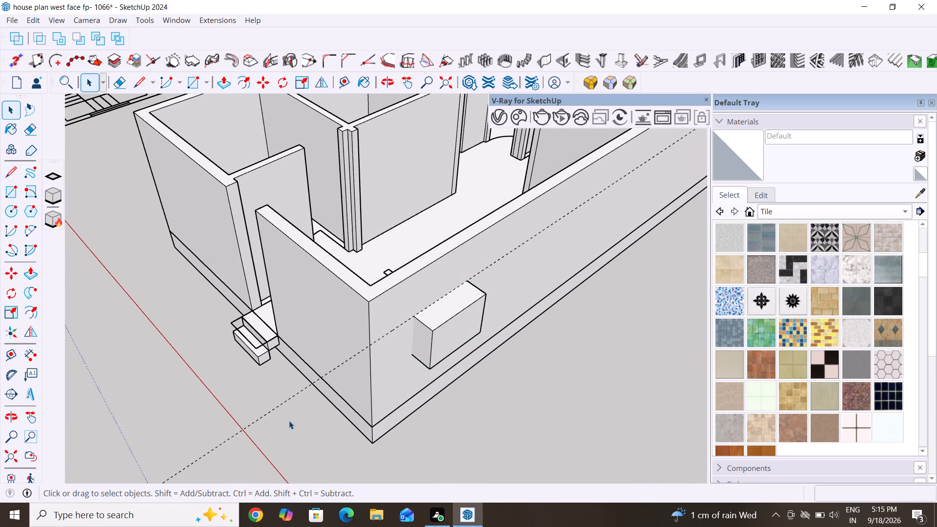
pyautogui.press('Delete')
pyautogui.click(33, 21)
pyautogui.click(102, 147)
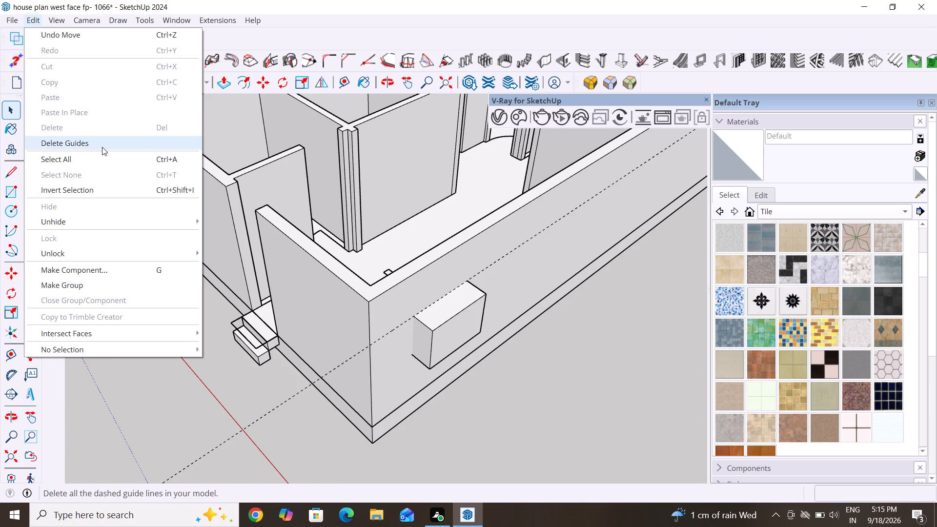
pyautogui.click(192, 324)
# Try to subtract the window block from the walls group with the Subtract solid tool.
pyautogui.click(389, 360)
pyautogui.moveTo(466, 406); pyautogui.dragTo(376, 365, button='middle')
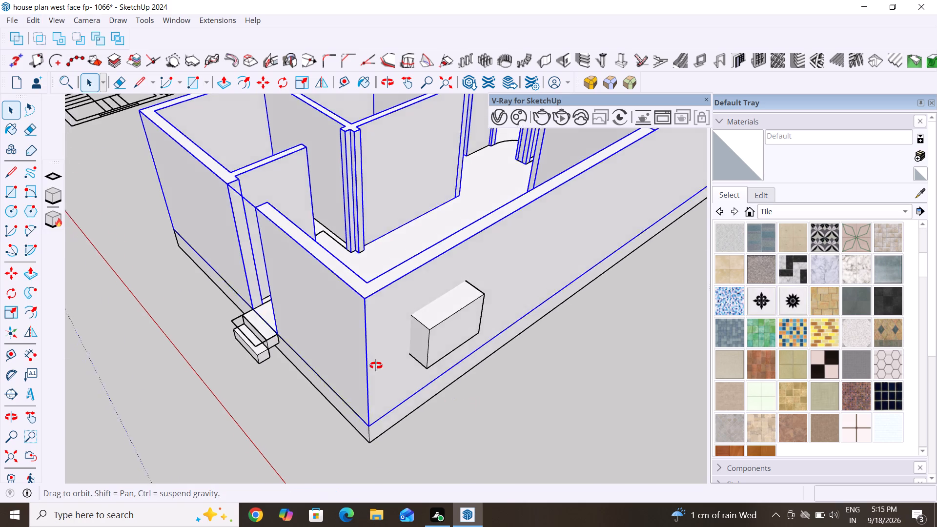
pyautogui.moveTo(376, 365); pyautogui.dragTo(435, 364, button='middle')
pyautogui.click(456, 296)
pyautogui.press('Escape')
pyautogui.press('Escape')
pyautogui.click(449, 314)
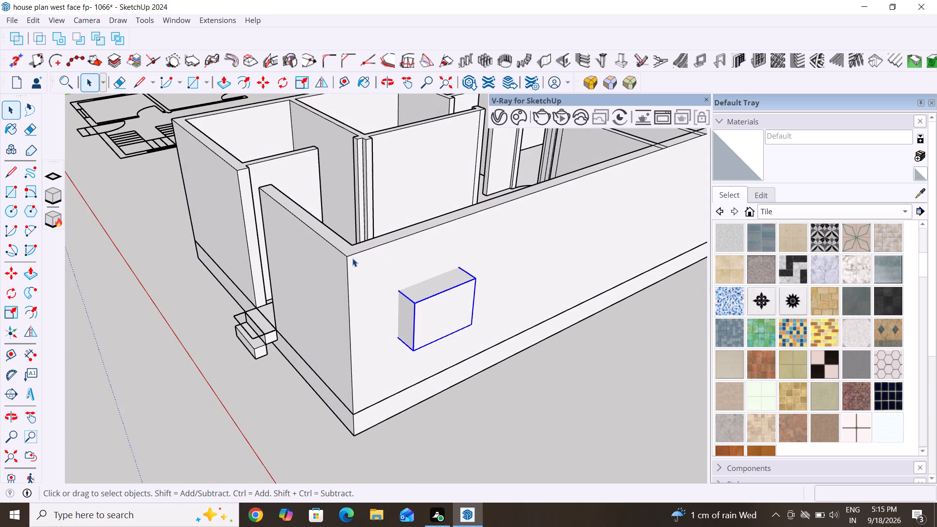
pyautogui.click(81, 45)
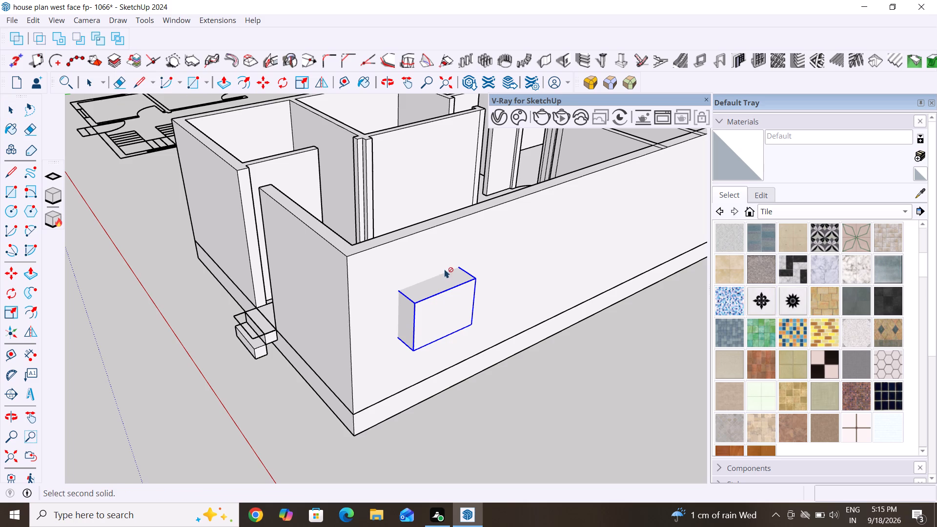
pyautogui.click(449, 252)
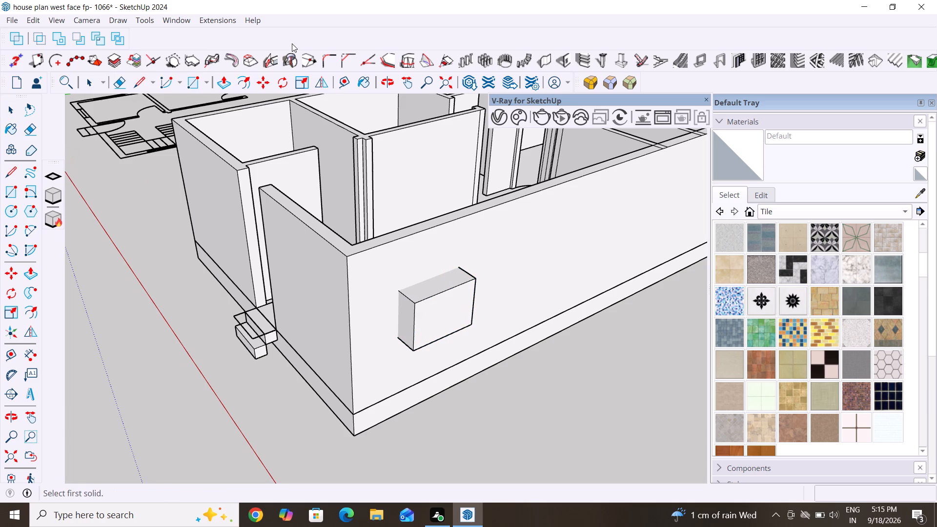
# Show the Solid Inspector² toolbar and leave the Subtract command.
pyautogui.rightClick(304, 19)
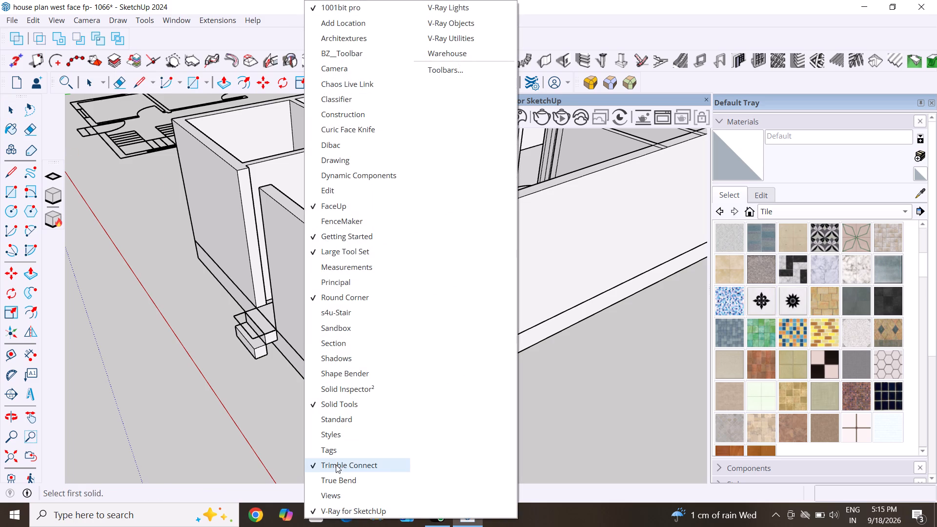
pyautogui.scroll(-2, 335, 467)
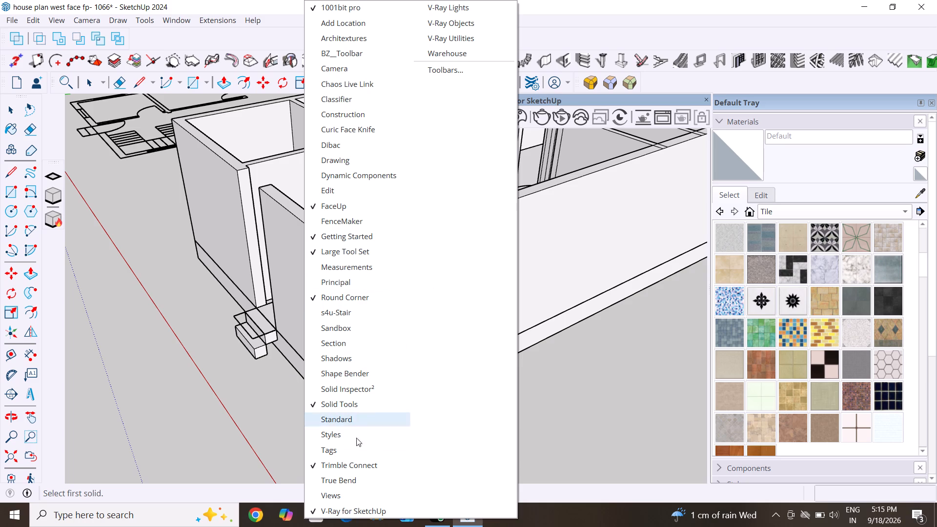
pyautogui.click(371, 387)
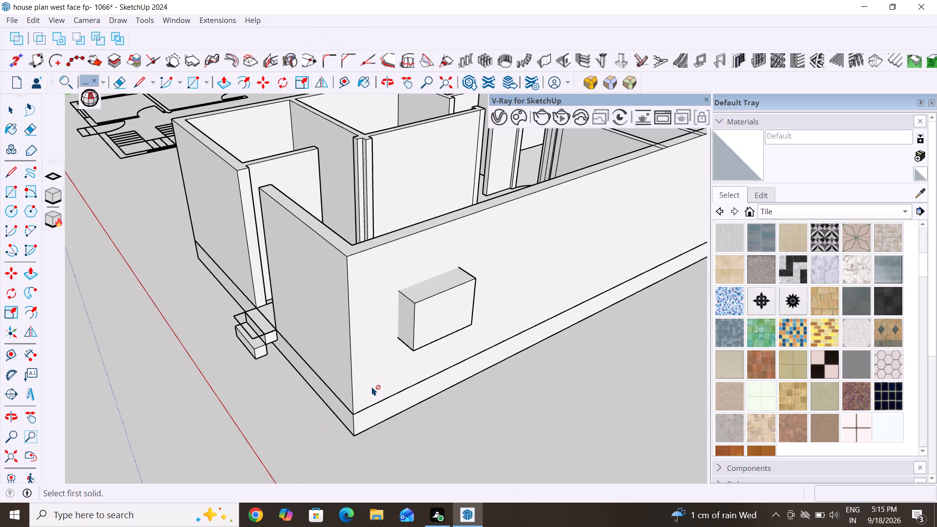
pyautogui.press('Escape')
pyautogui.press('Escape')
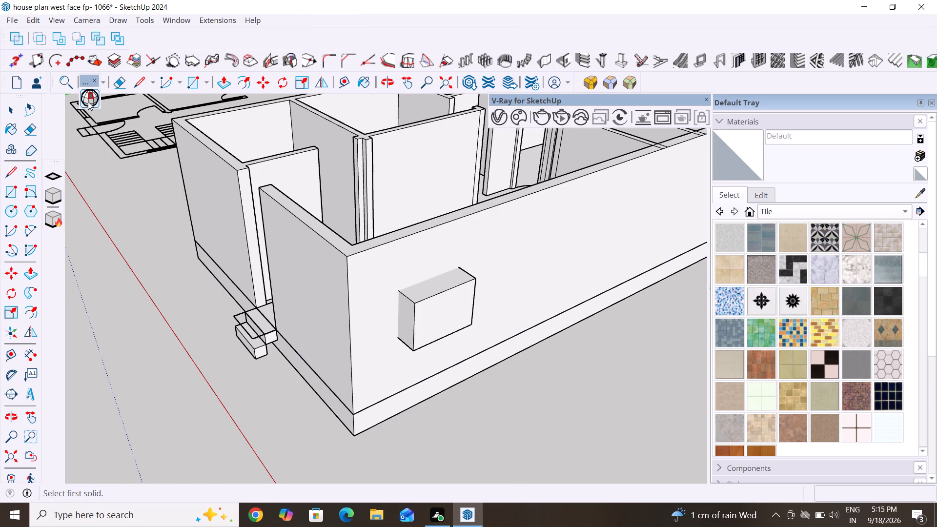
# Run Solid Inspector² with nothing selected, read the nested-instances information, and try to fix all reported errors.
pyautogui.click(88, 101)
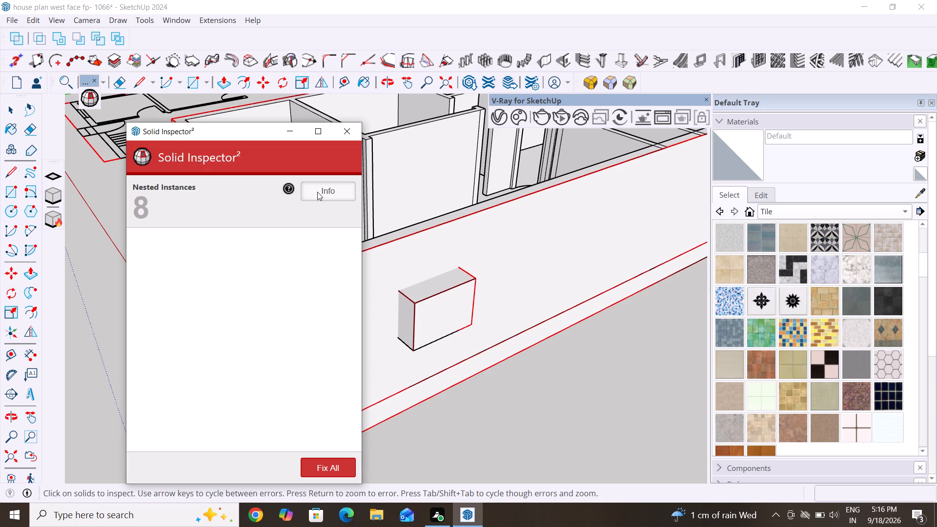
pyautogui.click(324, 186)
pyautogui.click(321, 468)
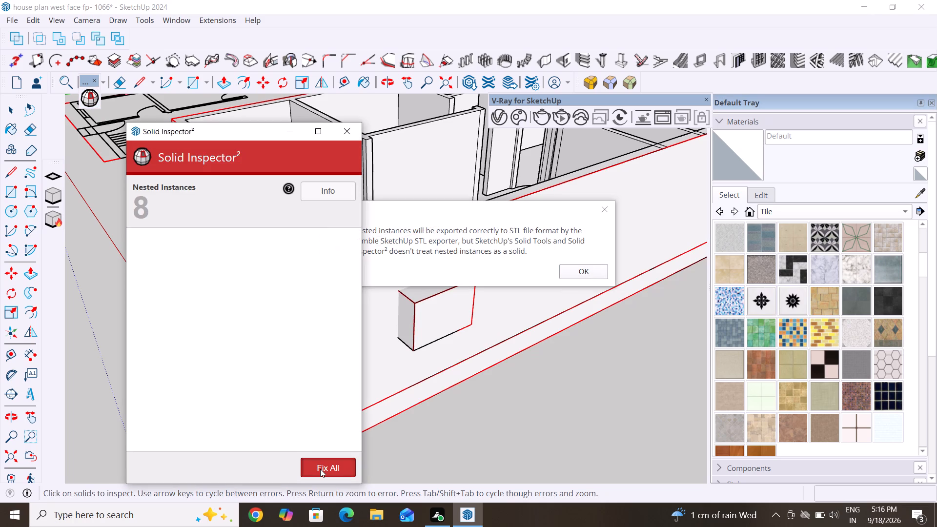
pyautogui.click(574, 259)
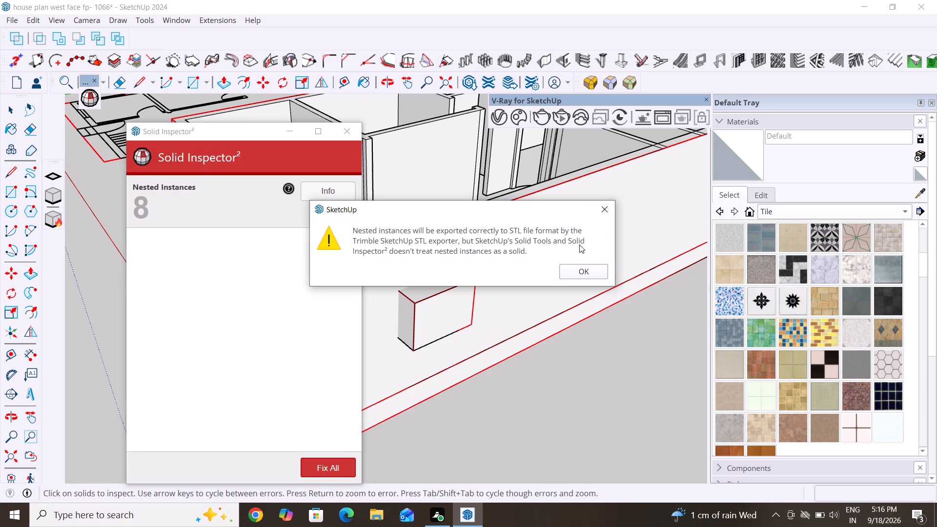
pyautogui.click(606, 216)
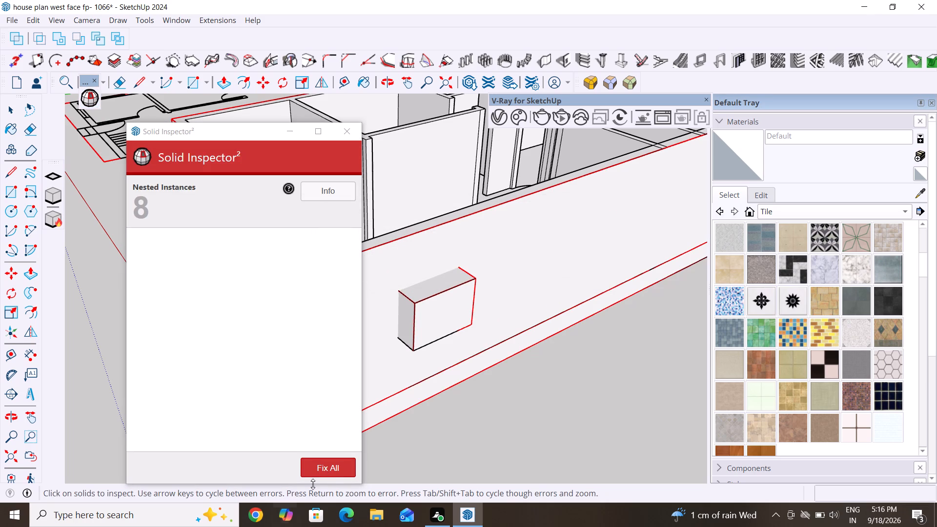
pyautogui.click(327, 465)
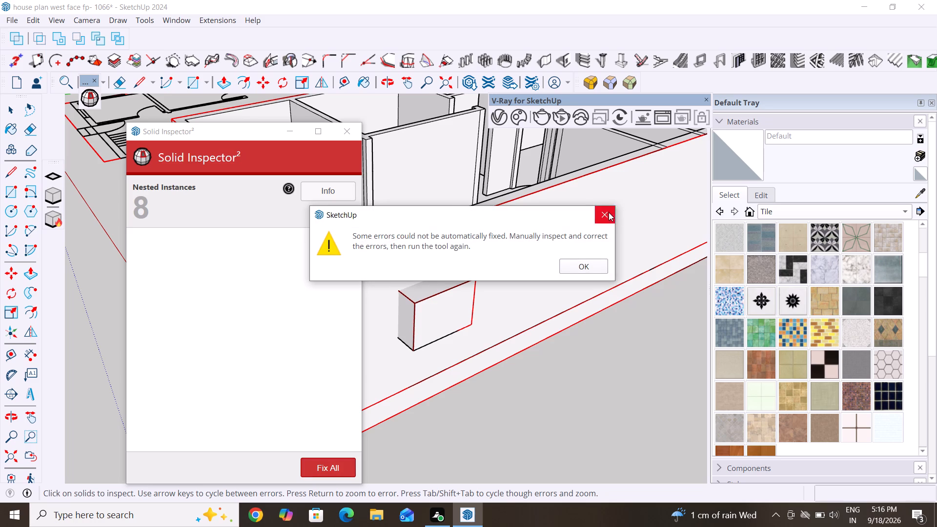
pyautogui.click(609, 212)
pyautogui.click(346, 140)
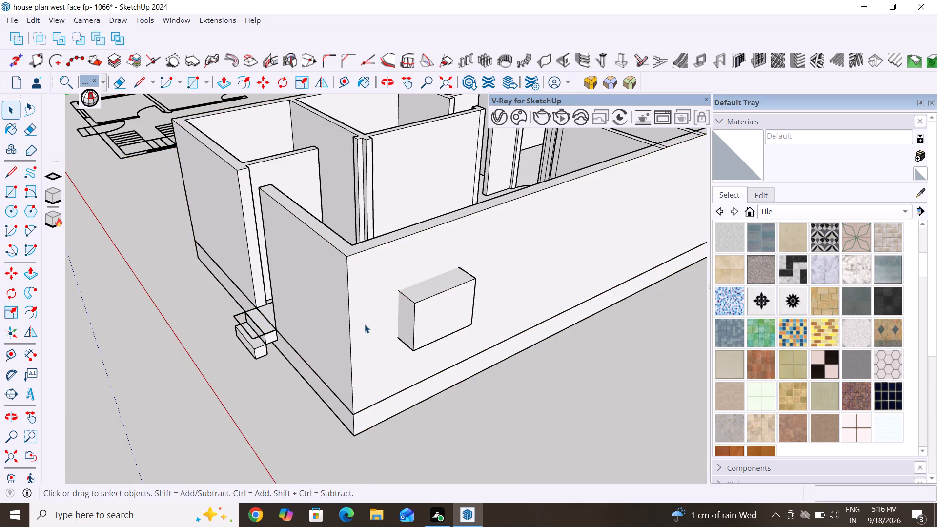
# Run Solid Inspector² on the walls group and fix all of its internal faces.
pyautogui.scroll(-5, 365, 326)
pyautogui.click(443, 303)
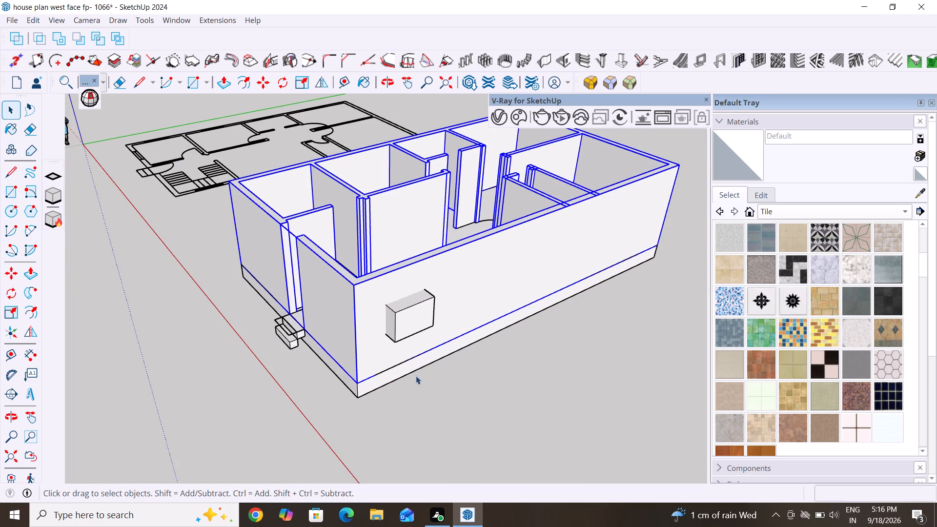
pyautogui.click(85, 99)
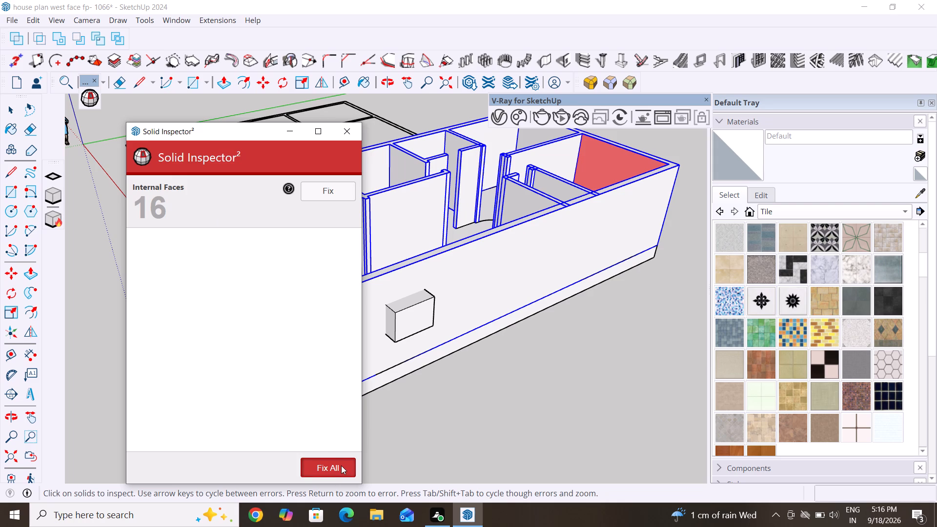
pyautogui.click(339, 463)
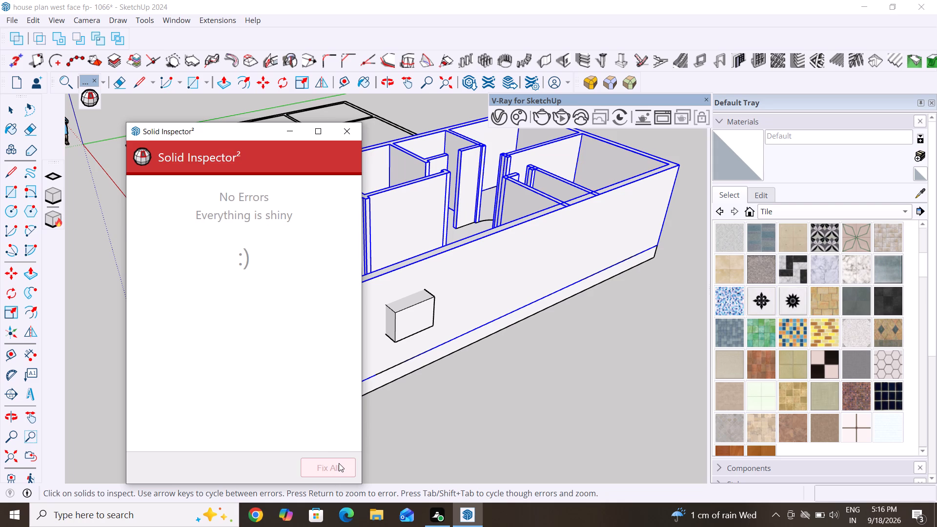
pyautogui.click(347, 133)
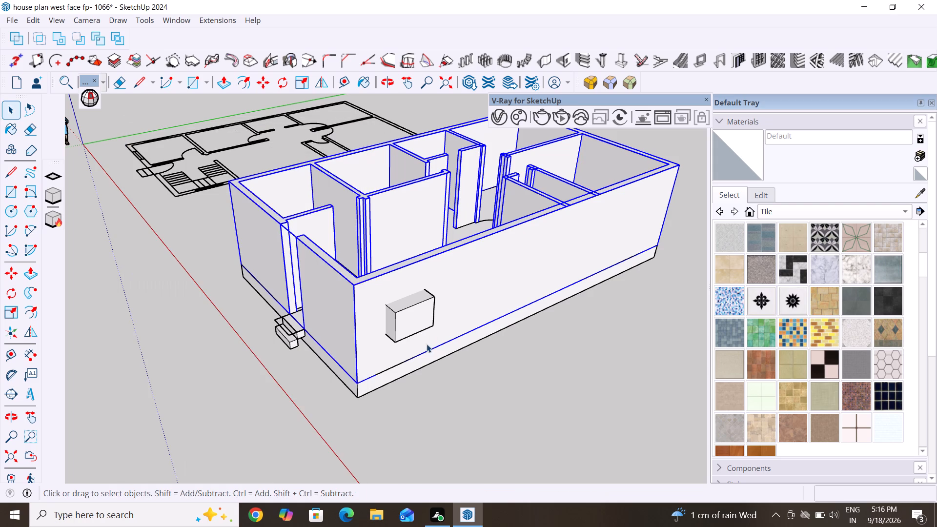
# Cut the window opening by subtracting the grouped 4' by 3' block from the walls group with the Subtract solid tool.
pyautogui.click(501, 390)
pyautogui.click(419, 312)
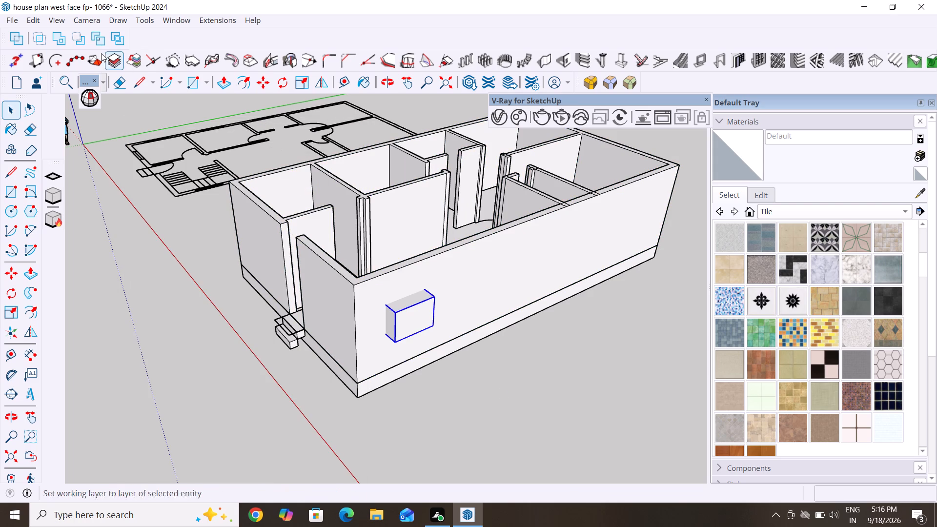
pyautogui.click(81, 37)
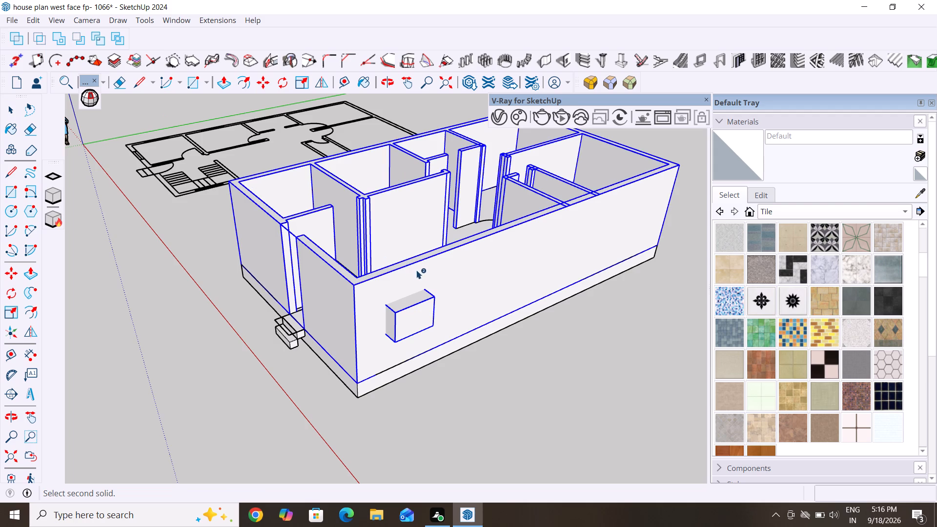
pyautogui.click(427, 284)
pyautogui.scroll(-2, 426, 283)
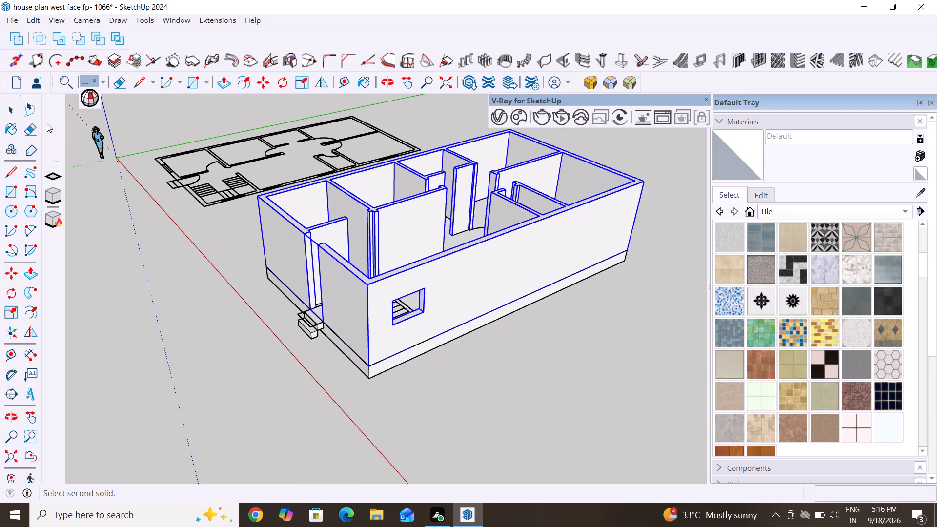
pyautogui.click(8, 113)
pyautogui.scroll(-5, 301, 337)
pyautogui.doubleClick(454, 379)
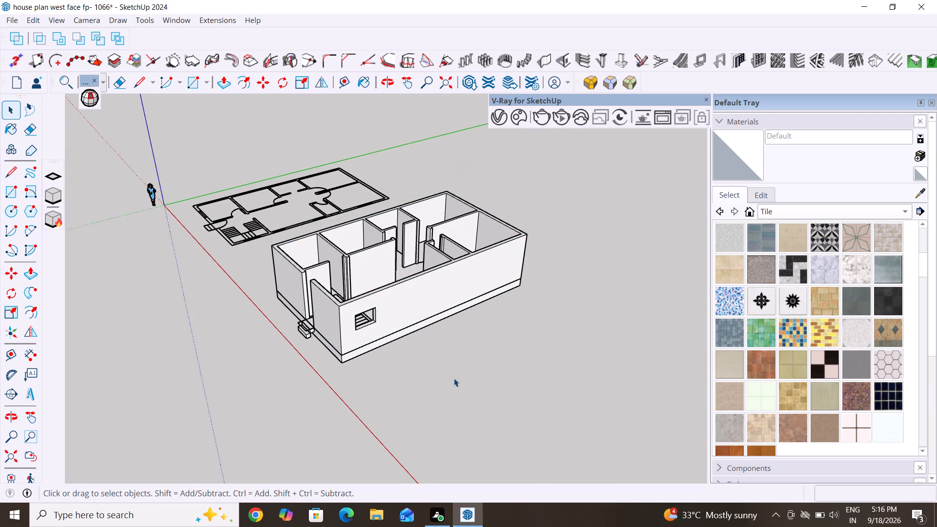
pyautogui.press('Escape')
pyautogui.press('Escape')
# Turn on the back edges display so the plan lines beneath the long outer wall show through.
pyautogui.scroll(-2, 279, 369)
pyautogui.scroll(-2, 291, 326)
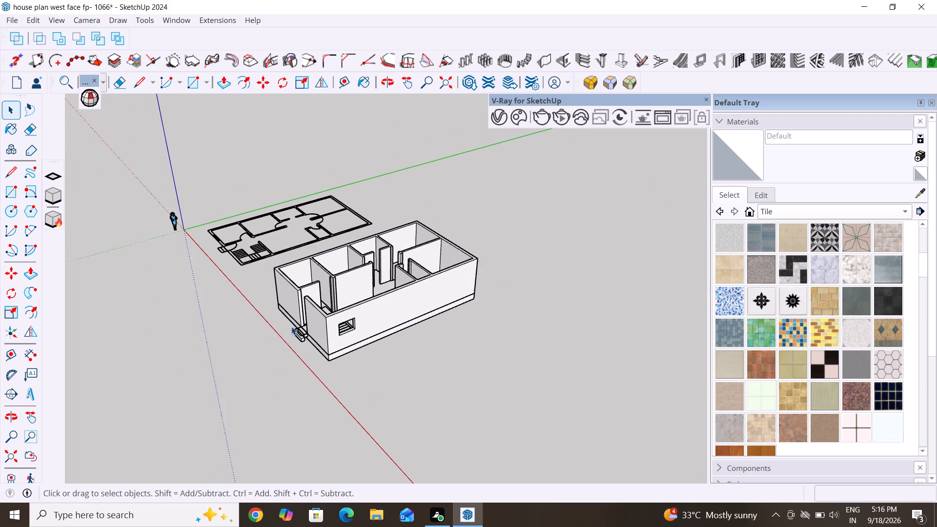
pyautogui.scroll(-3, 291, 326)
pyautogui.scroll(-2, 244, 277)
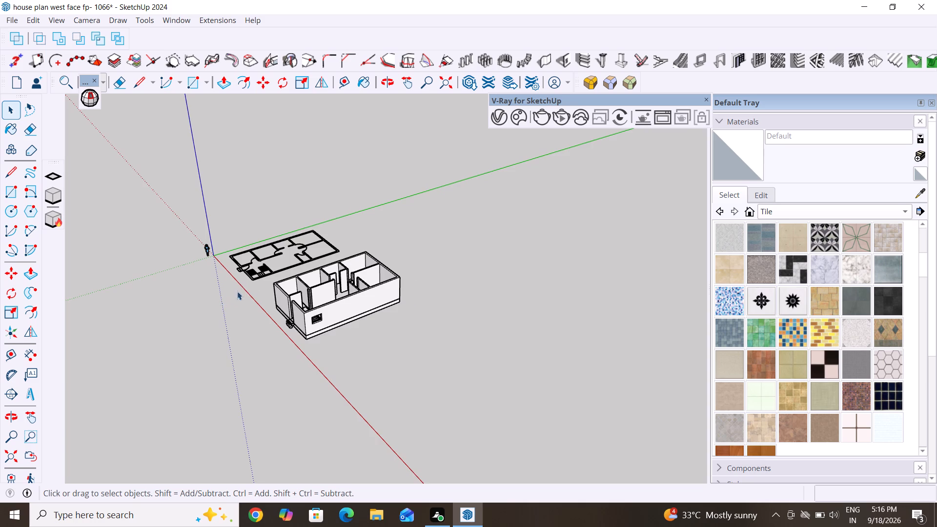
pyautogui.scroll(3, 338, 316)
pyautogui.scroll(-3, 313, 283)
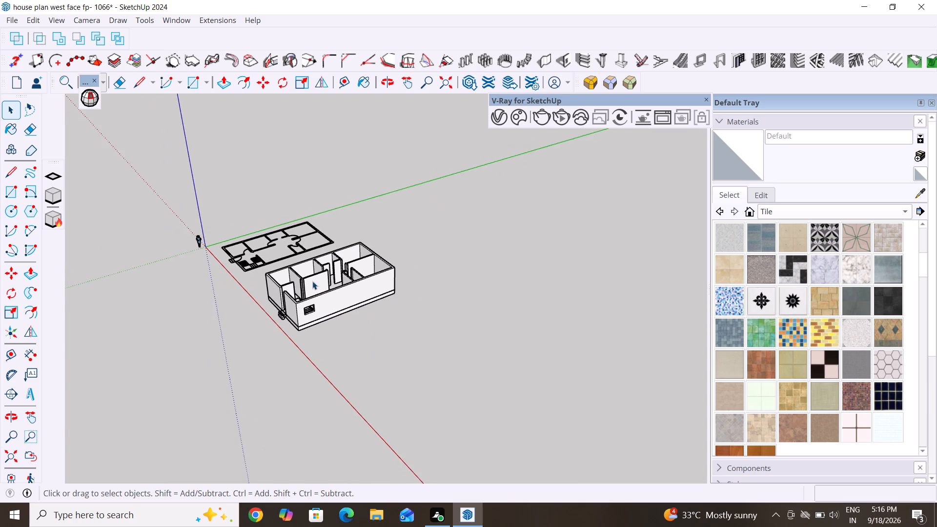
pyautogui.moveTo(340, 316); pyautogui.dragTo(347, 394, button='middle')
pyautogui.scroll(5, 328, 359)
pyautogui.moveTo(360, 304); pyautogui.dragTo(319, 247, button='middle')
pyautogui.scroll(3, 331, 284)
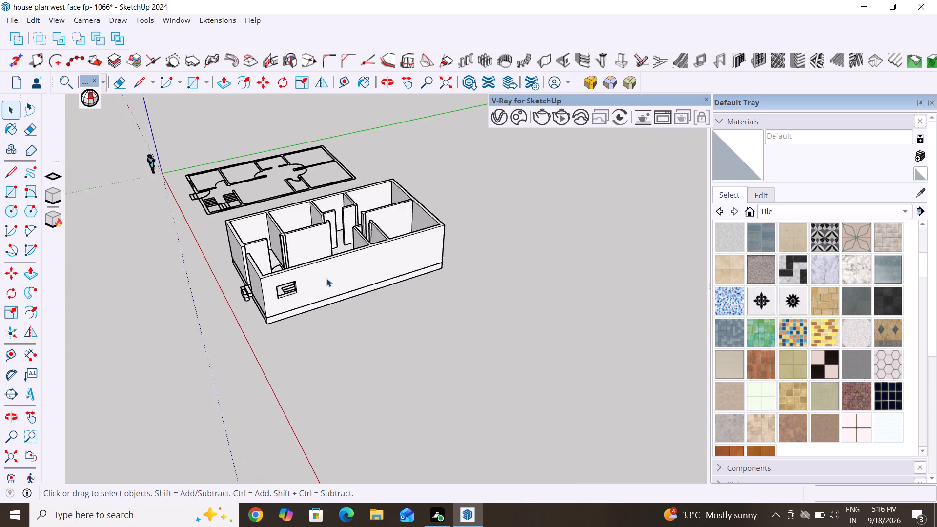
pyautogui.scroll(1, 326, 278)
pyautogui.click(327, 271)
pyautogui.press('k')
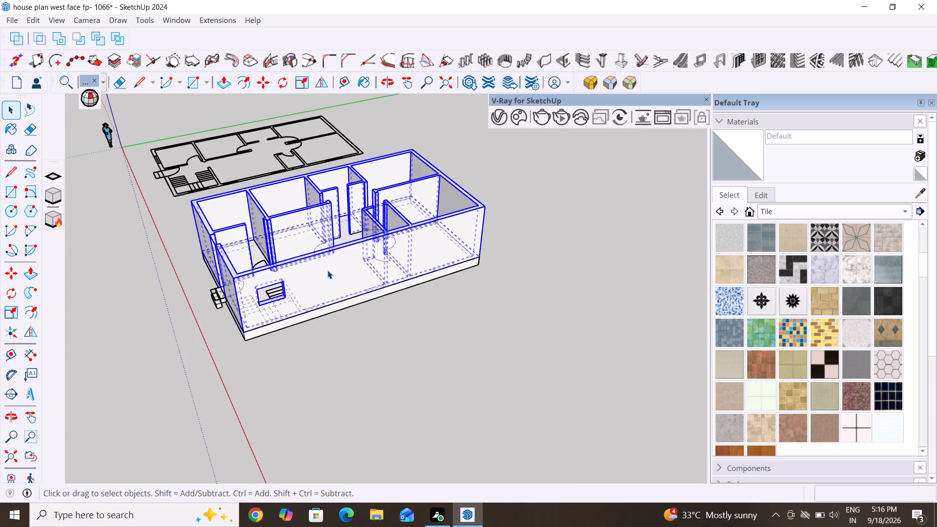
# Draw a 9" by 3' rectangle over the second window's plan outline at the base of the long outer wall.
pyautogui.scroll(5, 327, 270)
pyautogui.moveTo(298, 351); pyautogui.dragTo(208, 290, button='middle')
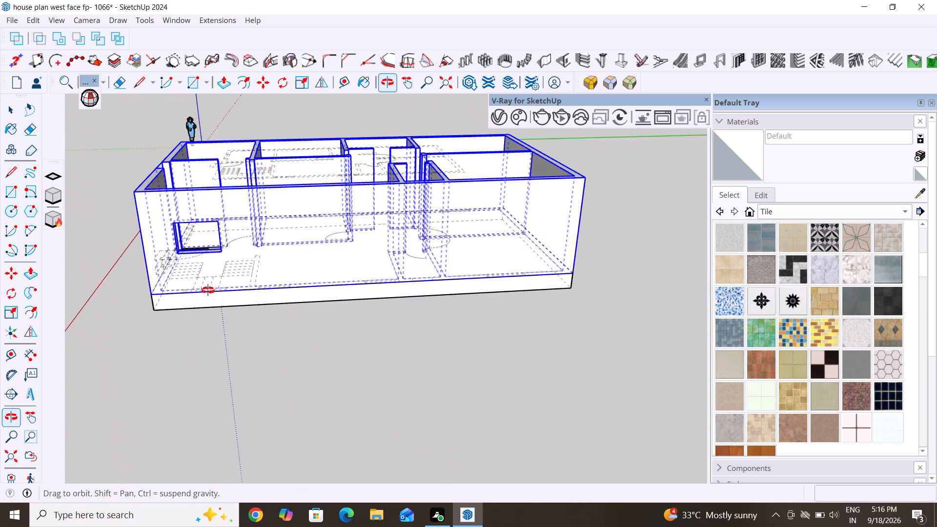
pyautogui.moveTo(208, 290); pyautogui.dragTo(276, 275, button='middle')
pyautogui.scroll(-2, 347, 357)
pyautogui.moveTo(389, 339); pyautogui.dragTo(342, 493, button='middle')
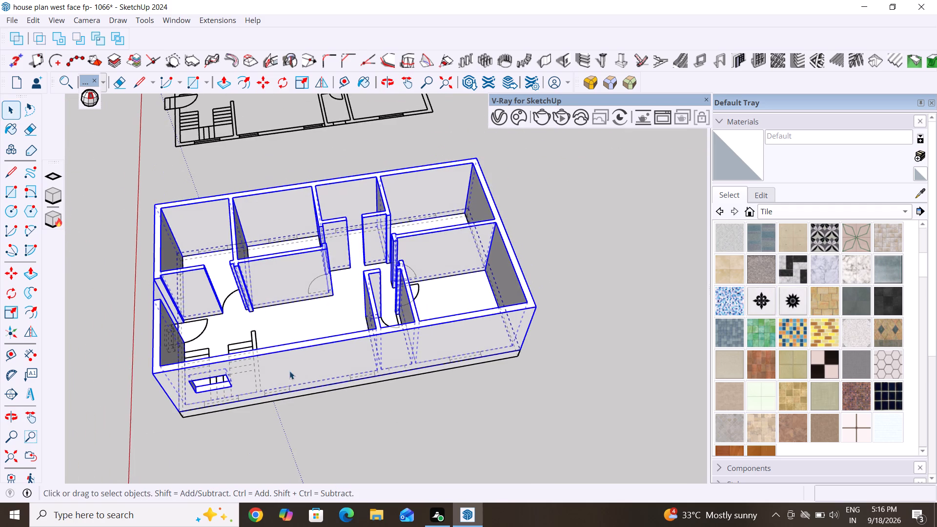
pyautogui.scroll(4, 244, 433)
pyautogui.moveTo(276, 424); pyautogui.dragTo(287, 348, button='middle')
pyautogui.scroll(7, 288, 347)
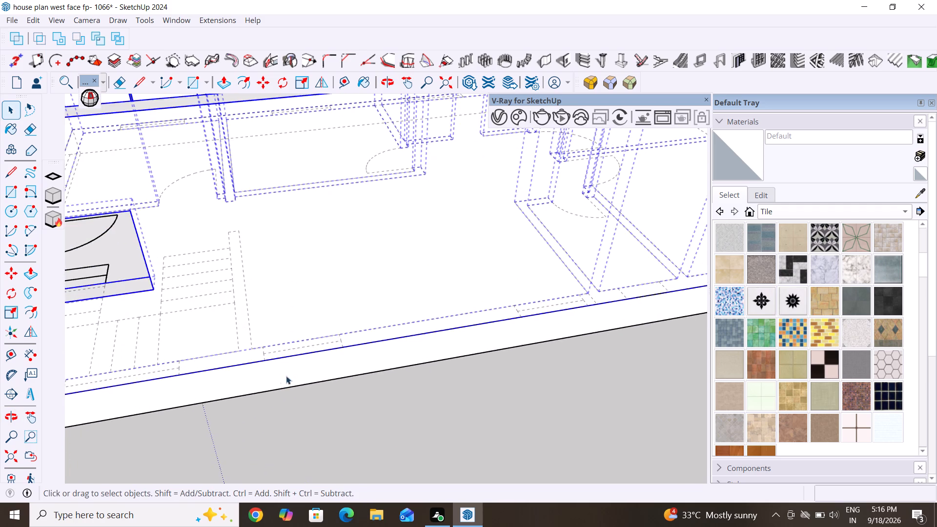
pyautogui.moveTo(346, 373); pyautogui.dragTo(338, 378, button='middle')
pyautogui.scroll(4, 305, 378)
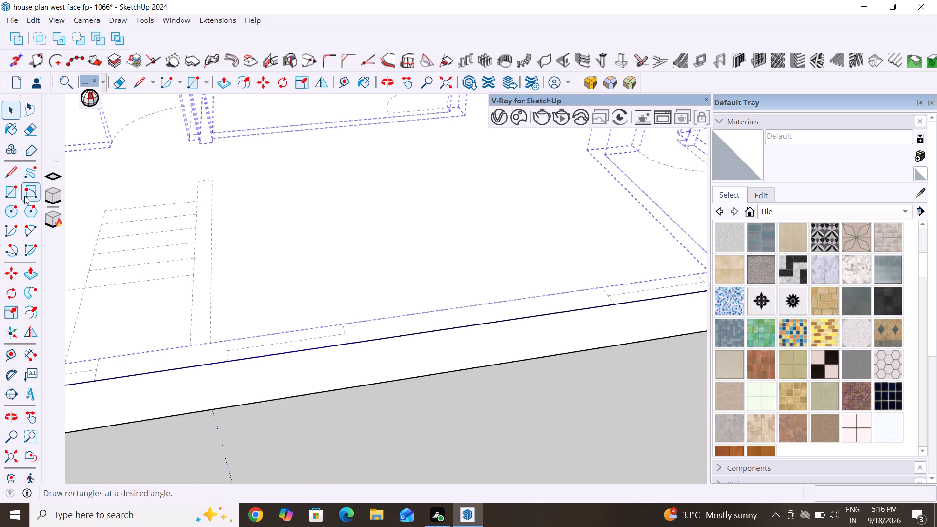
pyautogui.click(12, 199)
pyautogui.scroll(3, 211, 340)
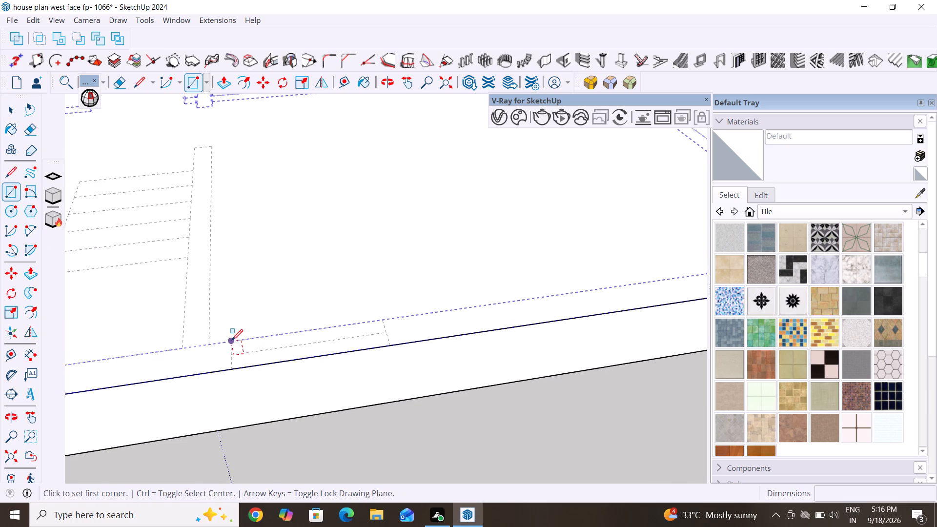
pyautogui.click(232, 340)
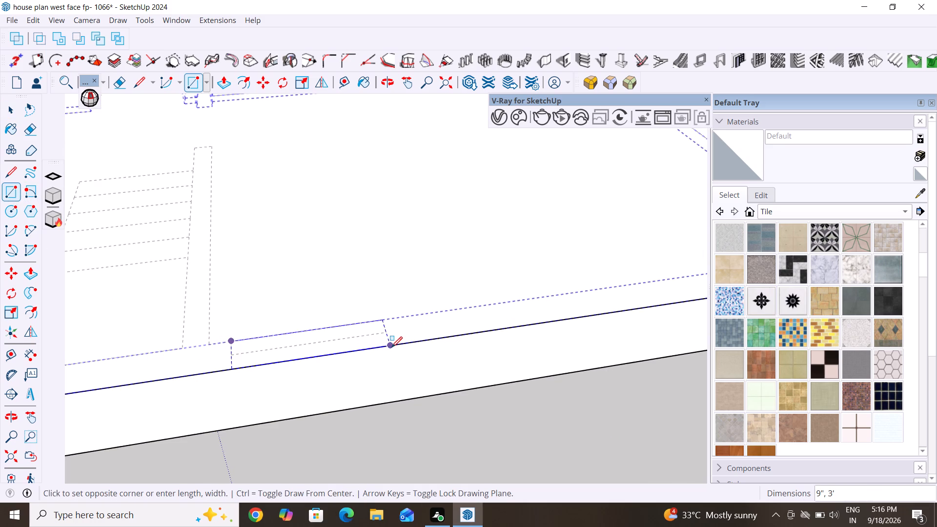
pyautogui.click(391, 347)
pyautogui.click(11, 111)
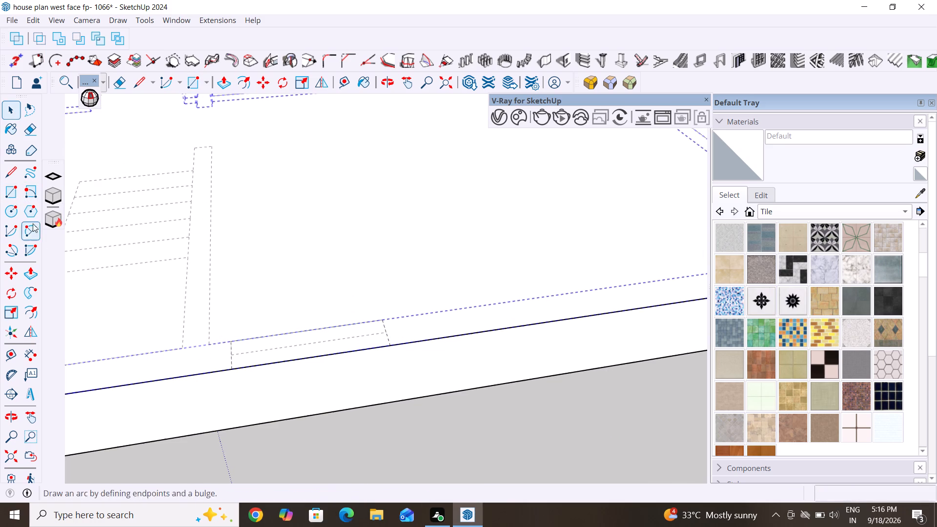
# Push/Pull the window rectangle upward 3' to form a block.
pyautogui.click(225, 79)
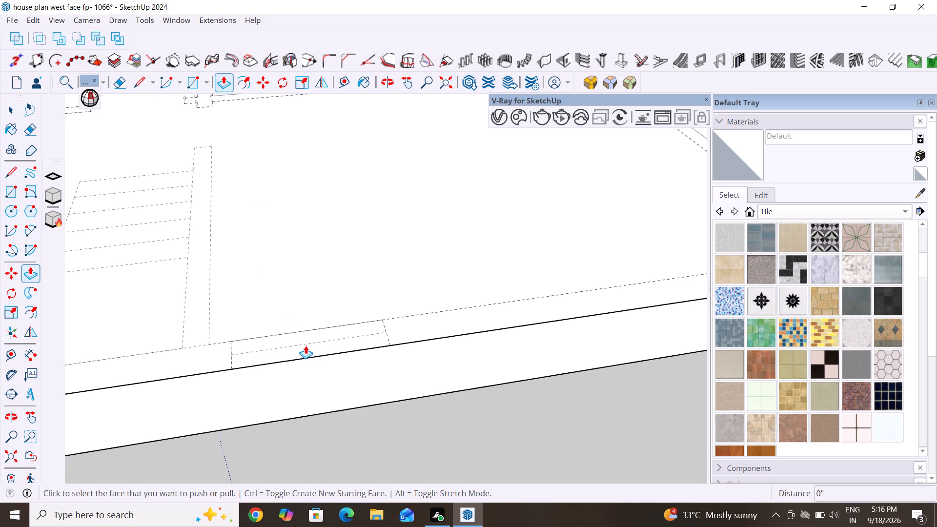
pyautogui.click(313, 348)
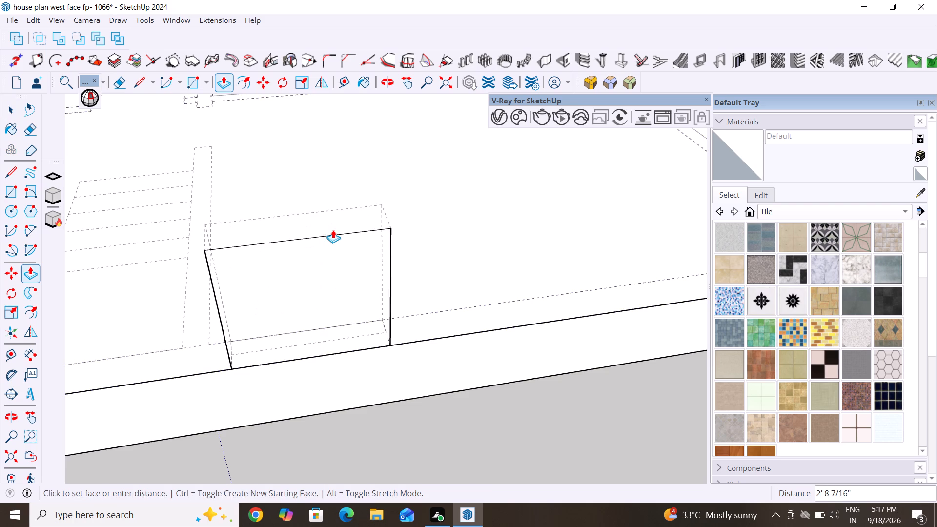
pyautogui.write("3'")
pyautogui.press('Return')
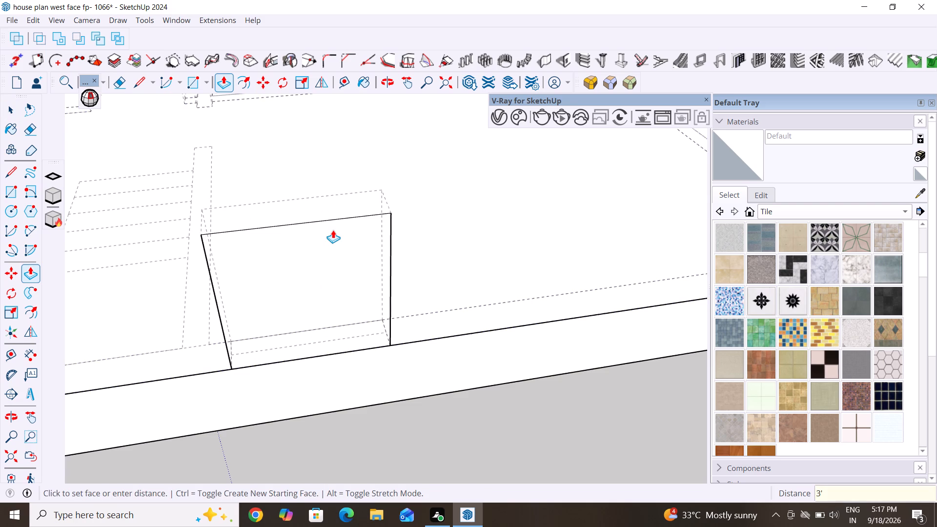
# Extend the block through both sides of the wall, pulling its outer face out about 1' 4 1/4" and its inner face into the room.
pyautogui.scroll(1, 333, 230)
pyautogui.scroll(-4, 333, 230)
pyautogui.click(324, 252)
pyautogui.click(348, 287)
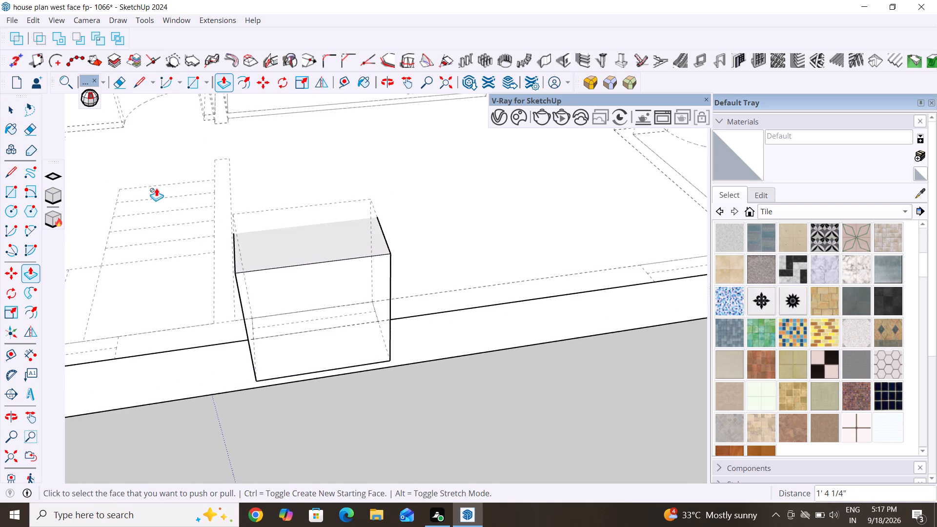
pyautogui.scroll(-1, 201, 223)
pyautogui.moveTo(213, 232); pyautogui.dragTo(517, 340, button='middle')
pyautogui.scroll(-6, 533, 280)
pyautogui.moveTo(399, 323); pyautogui.dragTo(563, 315, button='middle')
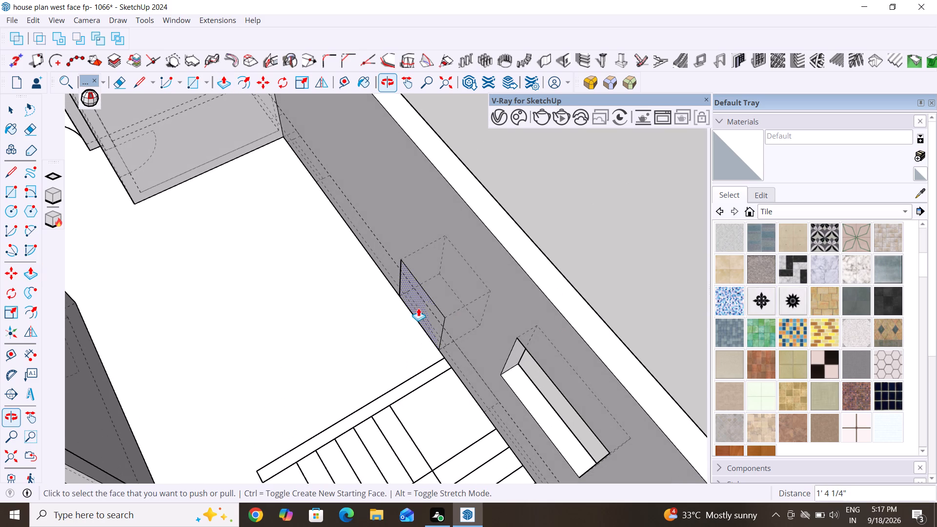
pyautogui.moveTo(421, 308); pyautogui.dragTo(508, 234, button='middle')
pyautogui.click(432, 290)
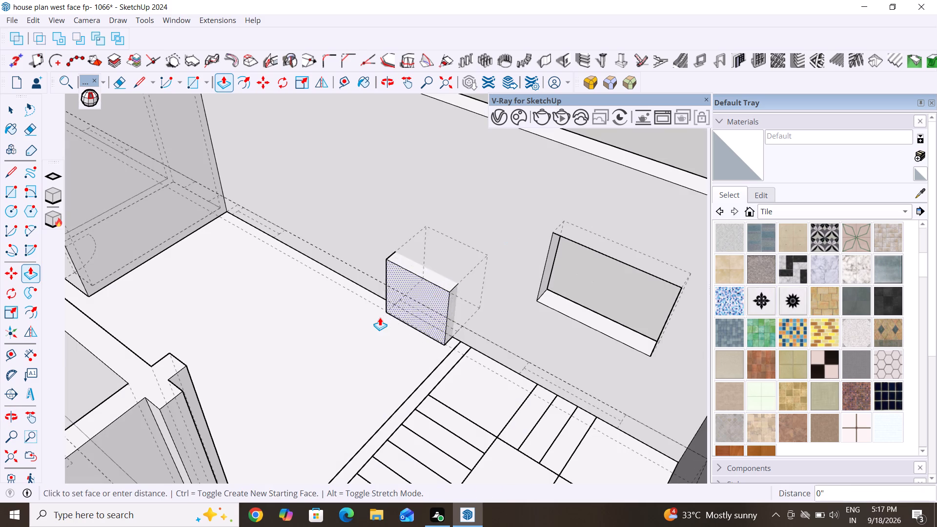
pyautogui.click(380, 317)
pyautogui.click(3, 106)
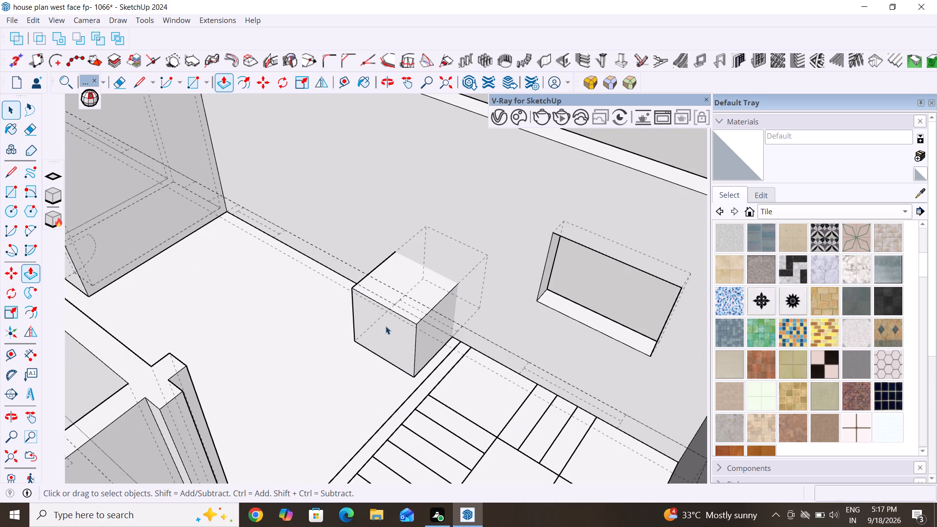
# Select all the geometry of the new 3' window block and make it a group.
pyautogui.scroll(-11, 370, 325)
pyautogui.moveTo(531, 334); pyautogui.dragTo(38, 351, button='middle')
pyautogui.moveTo(227, 350); pyautogui.dragTo(283, 238, button='middle')
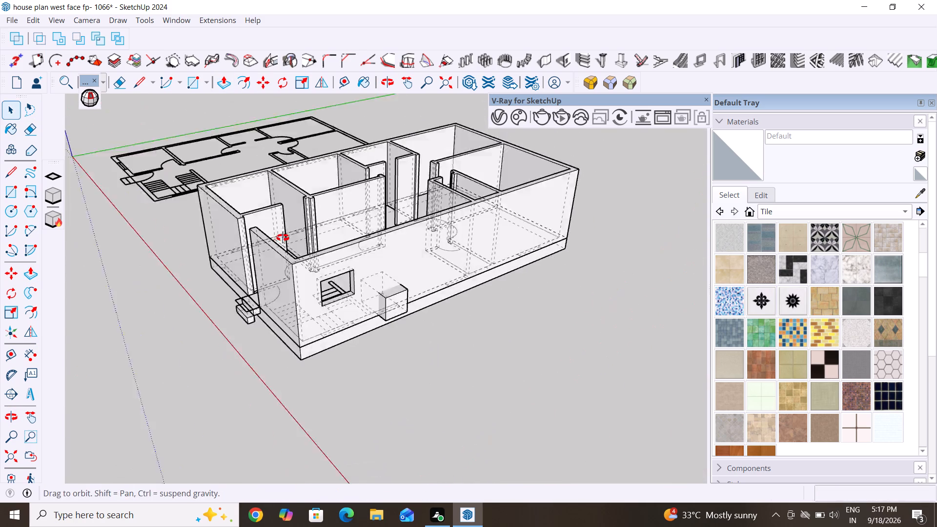
pyautogui.moveTo(283, 238); pyautogui.dragTo(286, 232, button='middle')
pyautogui.scroll(4, 409, 303)
pyautogui.tripleClick(402, 259)
pyautogui.click(402, 259)
pyautogui.rightClick(402, 259)
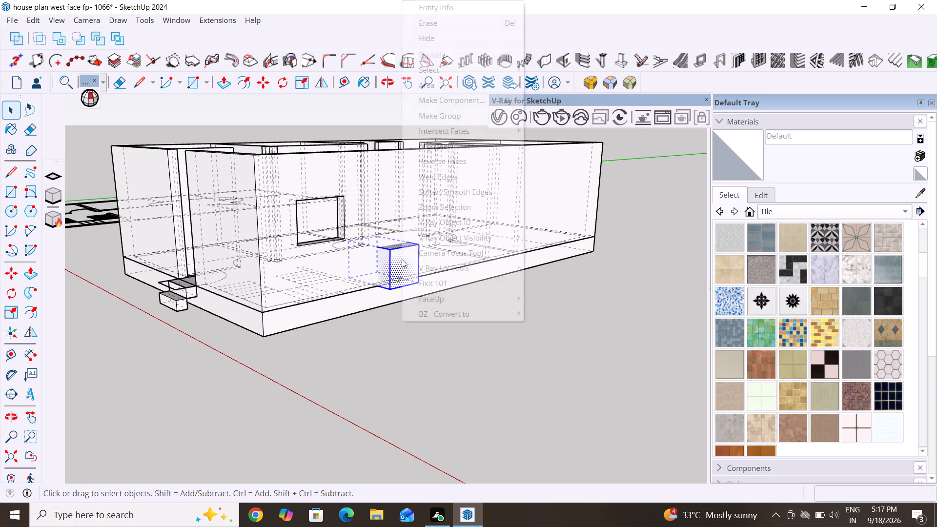
pyautogui.click(464, 122)
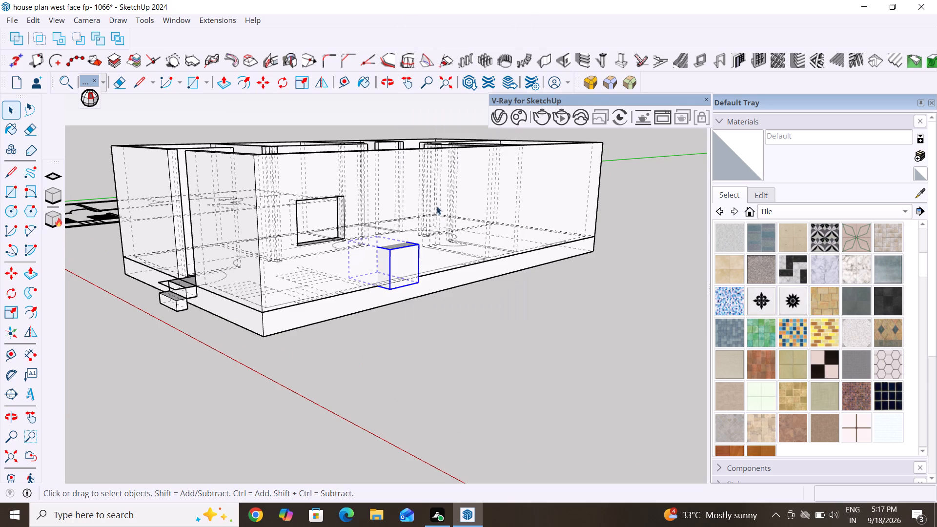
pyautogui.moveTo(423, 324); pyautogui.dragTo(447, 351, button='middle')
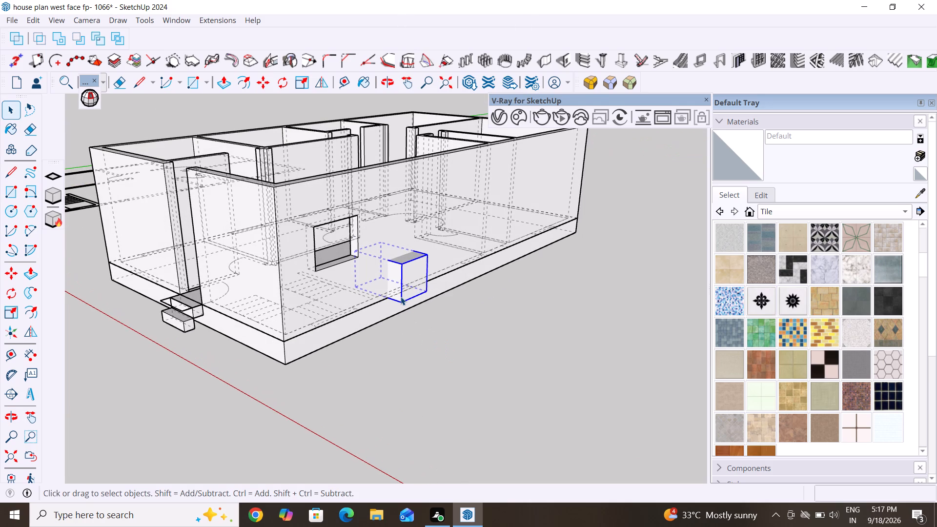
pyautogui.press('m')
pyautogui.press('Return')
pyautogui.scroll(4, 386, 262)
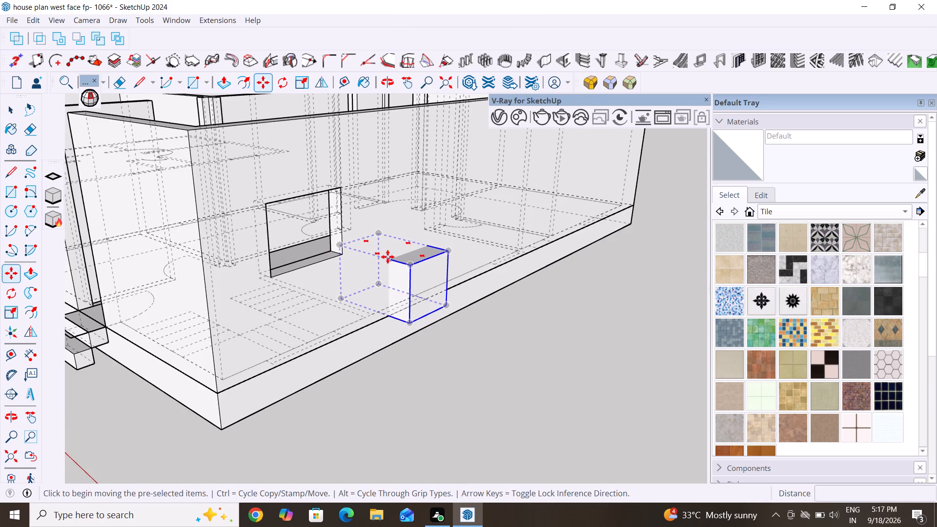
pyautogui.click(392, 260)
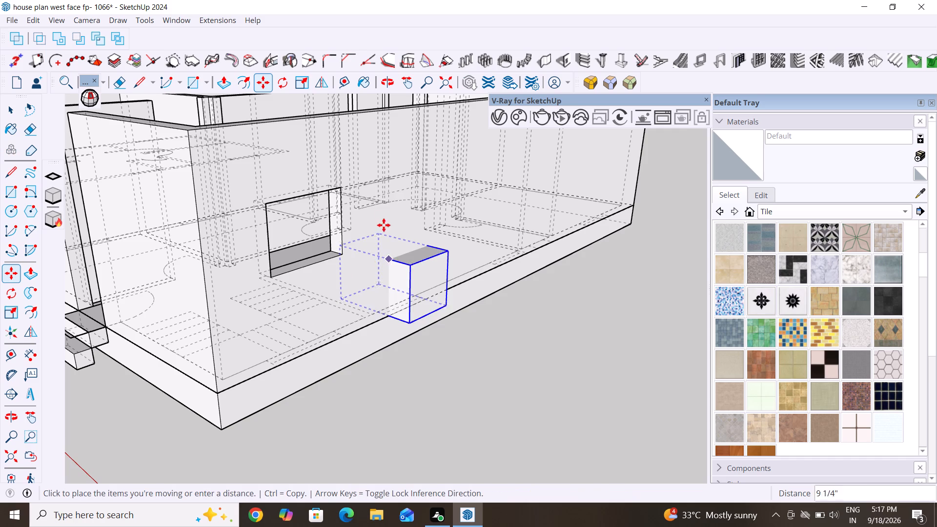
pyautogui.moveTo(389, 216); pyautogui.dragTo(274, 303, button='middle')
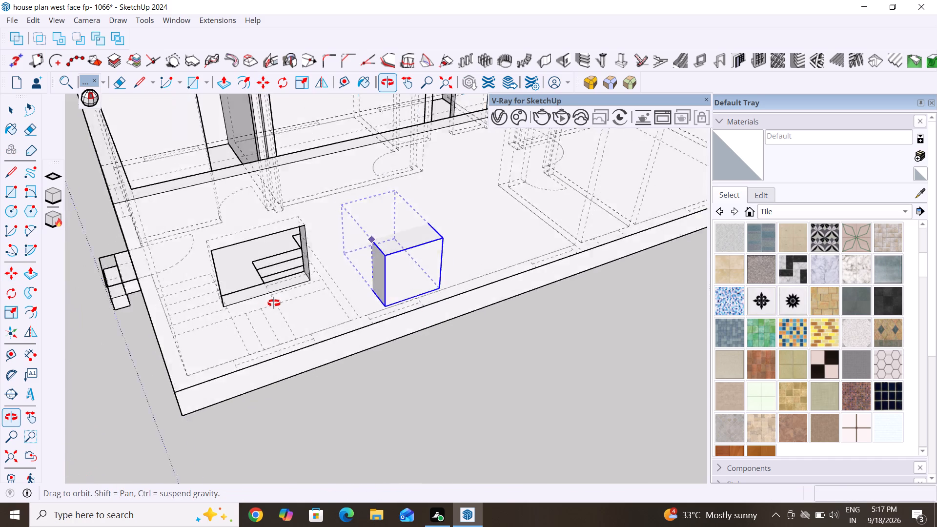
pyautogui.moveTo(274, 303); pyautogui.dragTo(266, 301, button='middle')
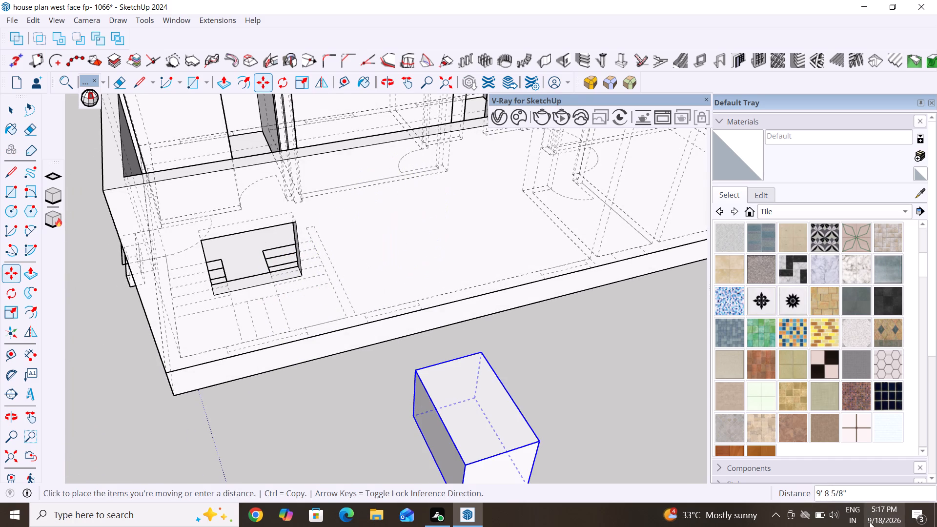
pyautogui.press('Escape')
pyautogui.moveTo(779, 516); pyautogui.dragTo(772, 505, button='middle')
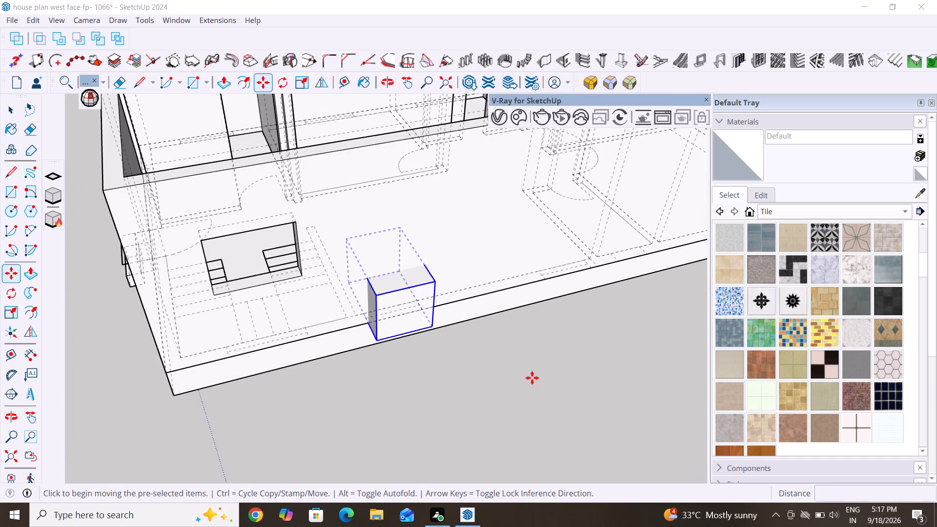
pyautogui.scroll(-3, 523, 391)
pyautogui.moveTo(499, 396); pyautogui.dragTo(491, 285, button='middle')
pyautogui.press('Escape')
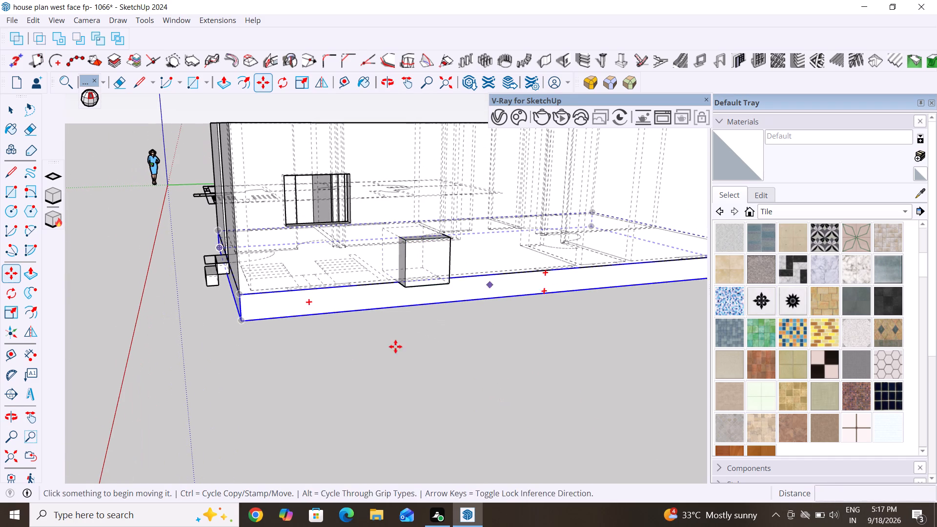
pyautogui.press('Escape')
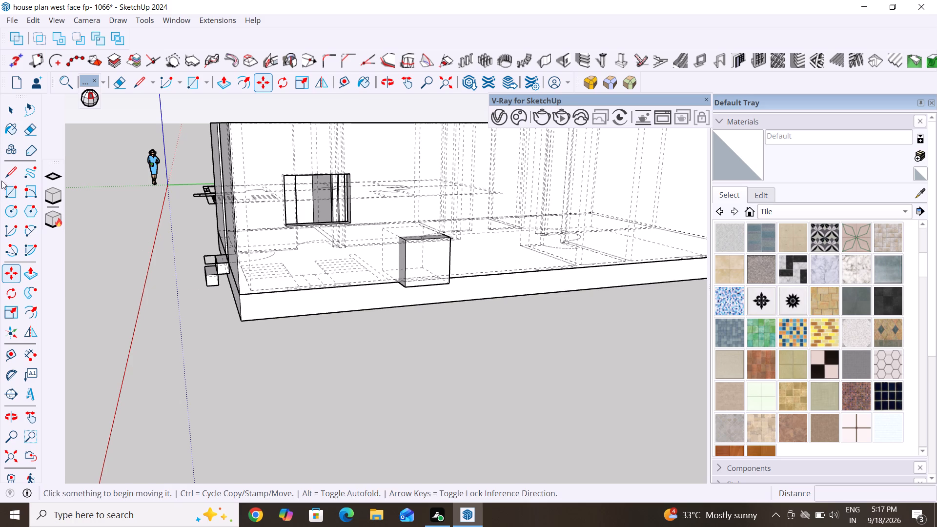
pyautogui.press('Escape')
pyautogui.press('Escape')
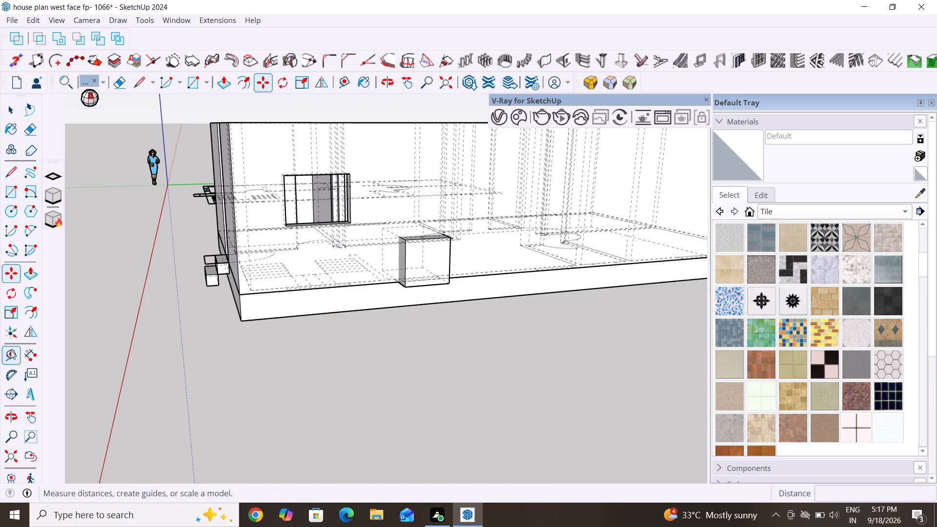
# Place a horizontal Tape Measure guide on the long outer wall, 7' above the wall's base edge.
pyautogui.click(7, 361)
pyautogui.moveTo(348, 294); pyautogui.dragTo(368, 399, button='middle')
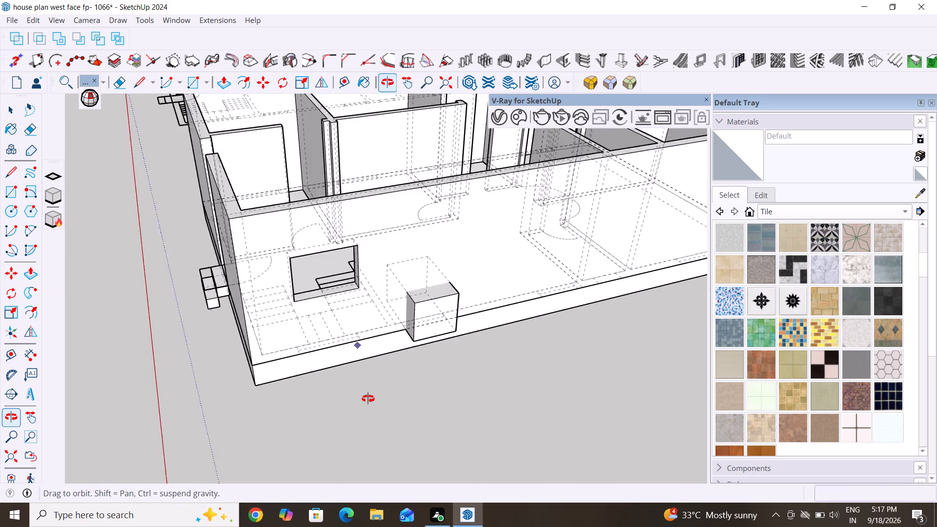
pyautogui.moveTo(368, 399); pyautogui.dragTo(432, 317, button='middle')
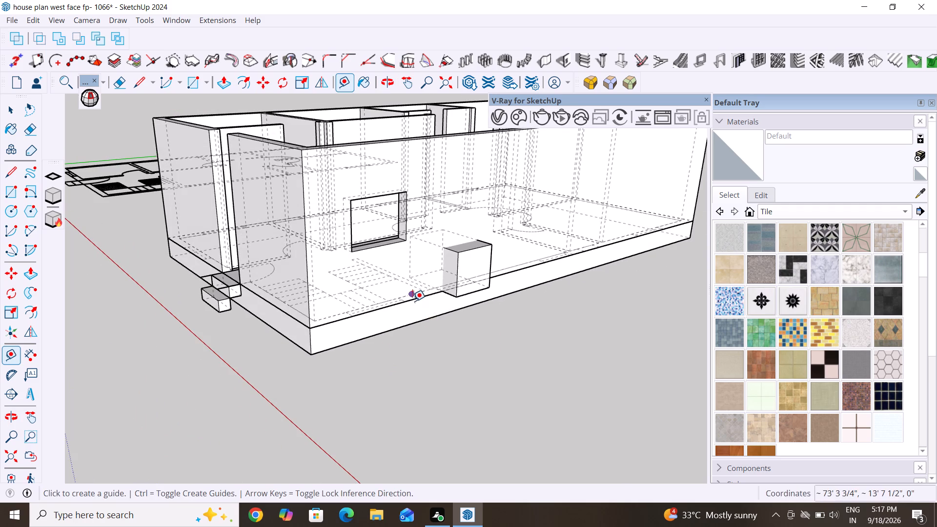
pyautogui.click(412, 301)
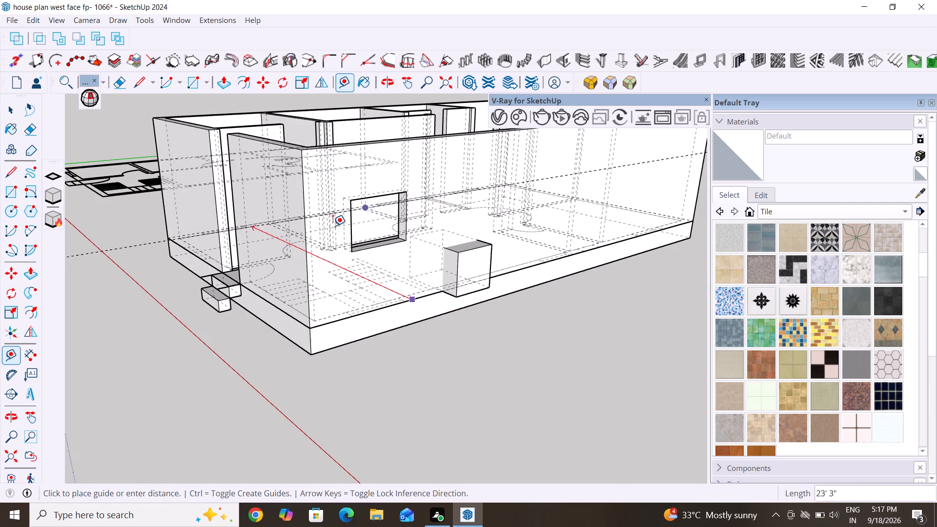
pyautogui.moveTo(355, 257); pyautogui.dragTo(469, 320, button='middle')
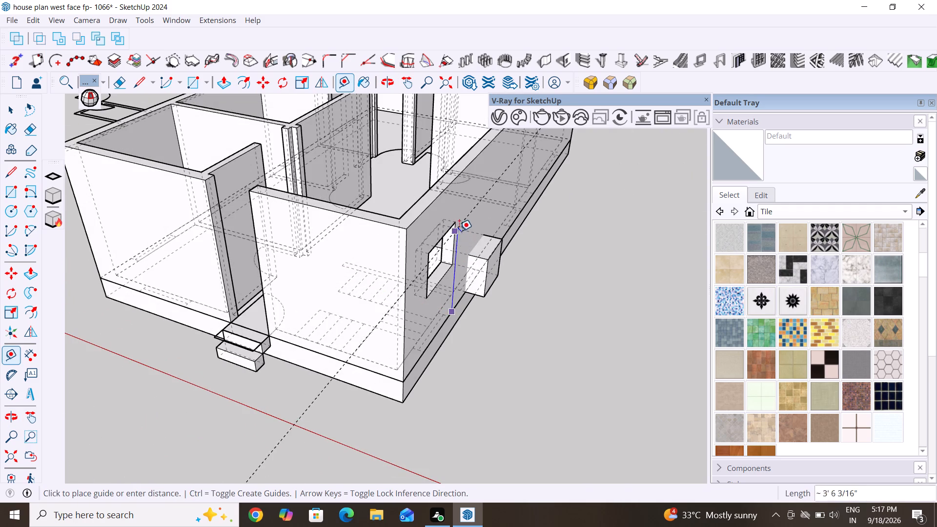
pyautogui.press('Up')
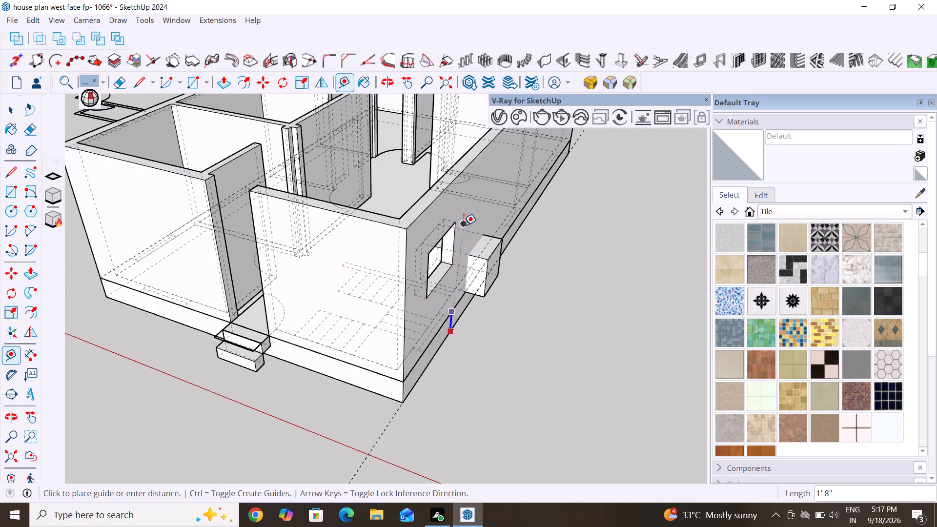
pyautogui.press('Down')
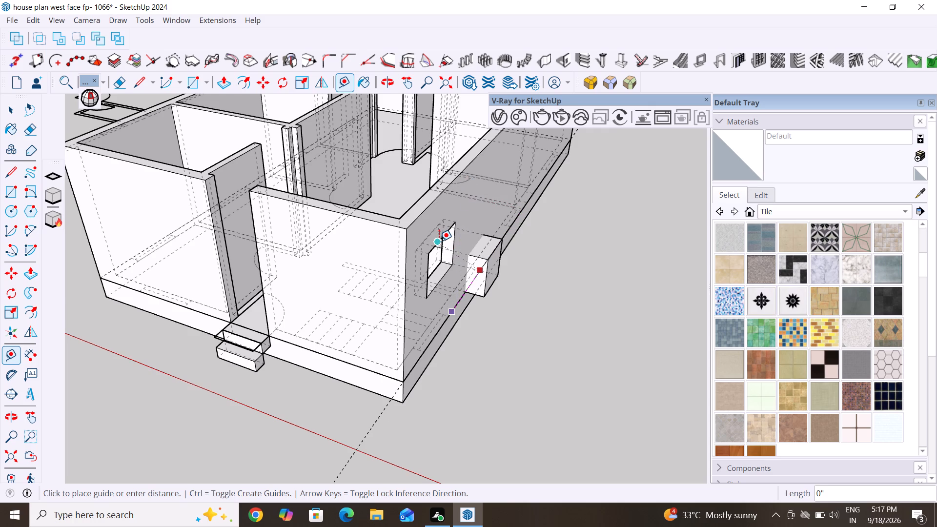
pyautogui.press('Left')
pyautogui.press('Right')
pyautogui.press('Up')
pyautogui.moveTo(439, 234); pyautogui.dragTo(328, 159, button='middle')
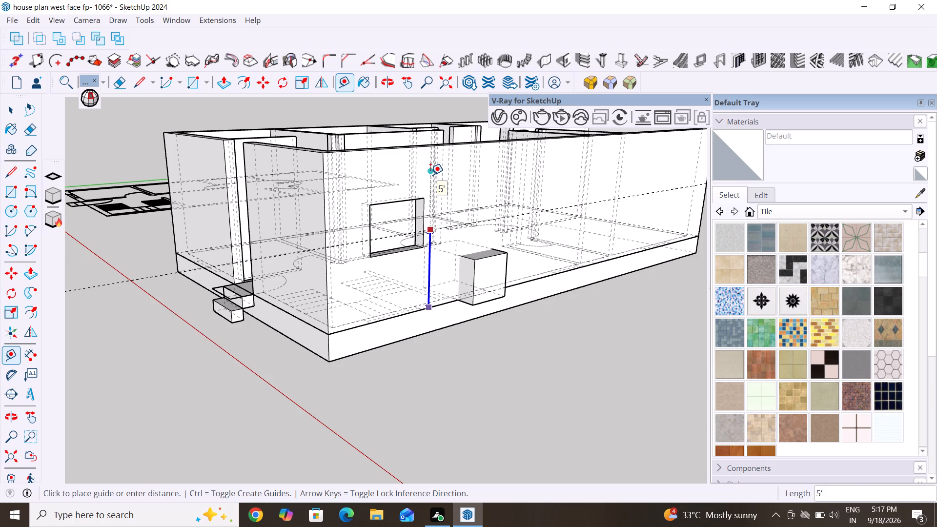
pyautogui.press('7')
pyautogui.press("'")
pyautogui.press('Return')
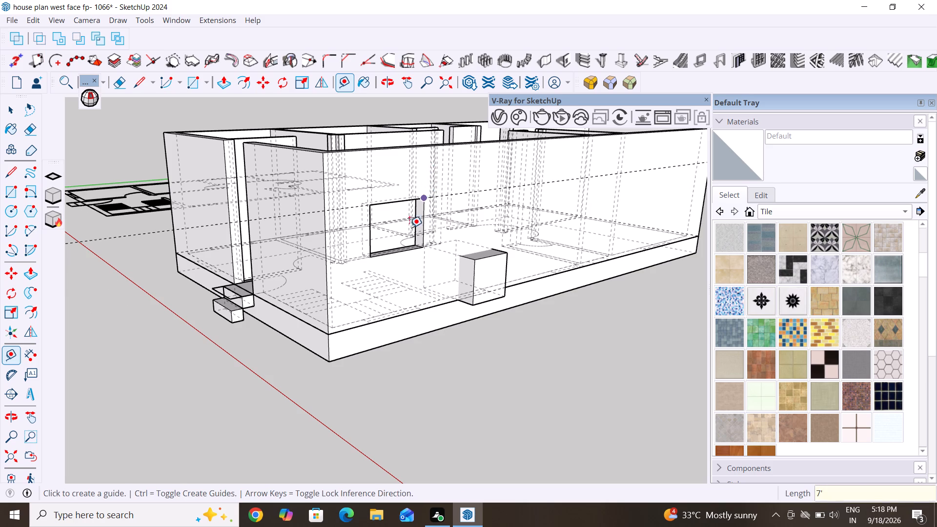
# Move the grouped 3' window block straight up until its top edge meets the 7' guide line.
pyautogui.click(14, 115)
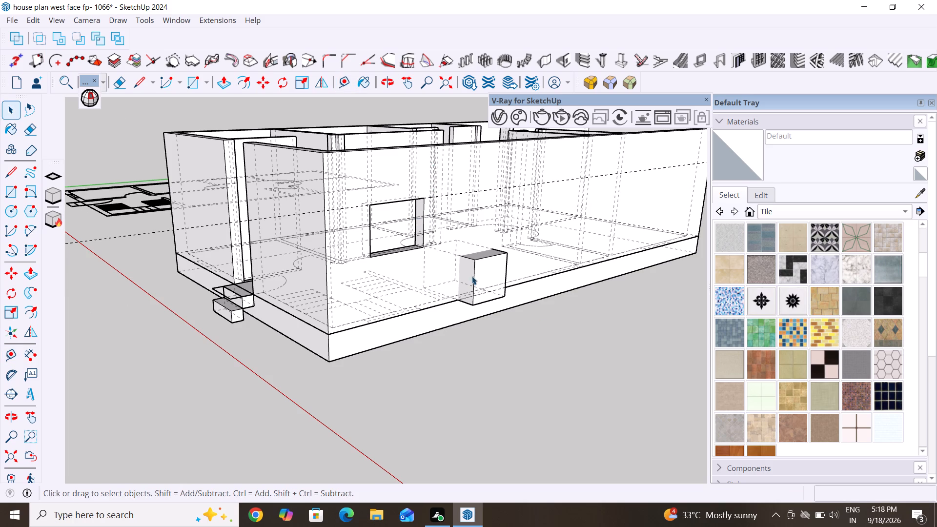
pyautogui.click(485, 277)
pyautogui.press('m')
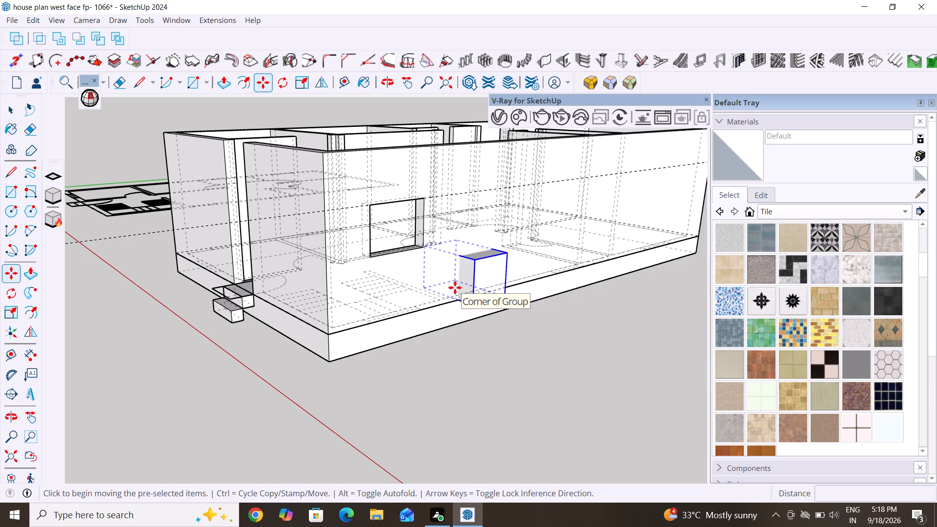
pyautogui.scroll(3, 472, 277)
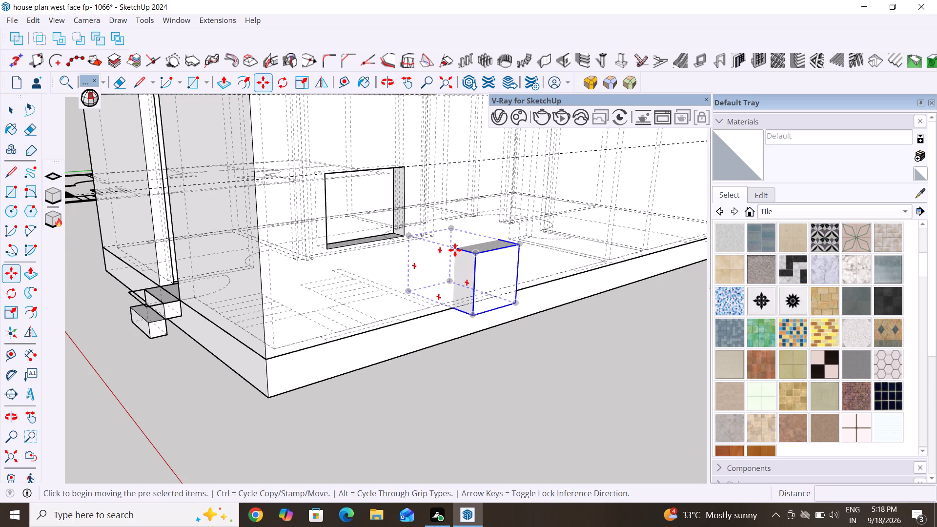
pyautogui.click(455, 250)
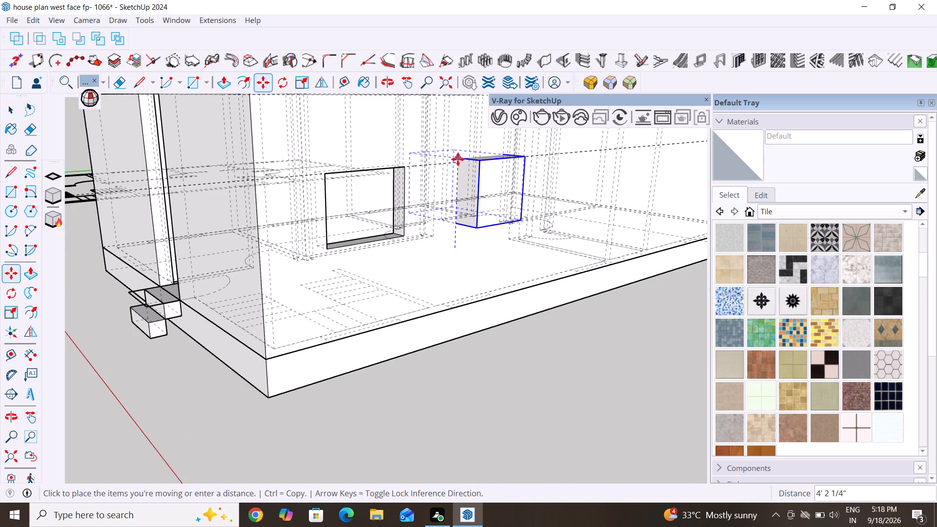
pyautogui.click(455, 164)
# Draw a 9" by 3' rectangle over the third window's plan outline at the base of the long outer wall.
pyautogui.scroll(-4, 391, 310)
pyautogui.moveTo(481, 287); pyautogui.dragTo(313, 360, button='middle')
pyautogui.scroll(-3, 187, 272)
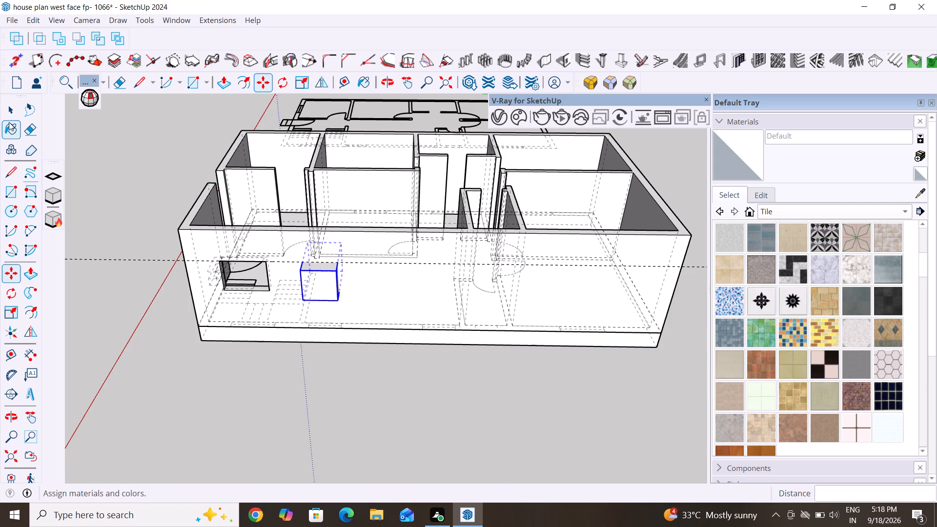
pyautogui.click(8, 120)
pyautogui.scroll(-5, 433, 333)
pyautogui.moveTo(489, 392); pyautogui.dragTo(514, 382, button='middle')
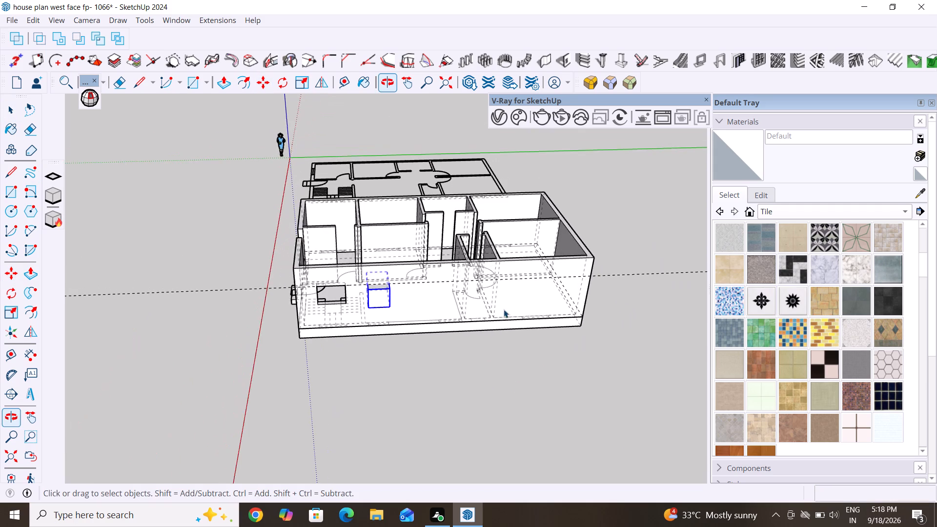
pyautogui.scroll(4, 504, 307)
pyautogui.click(10, 197)
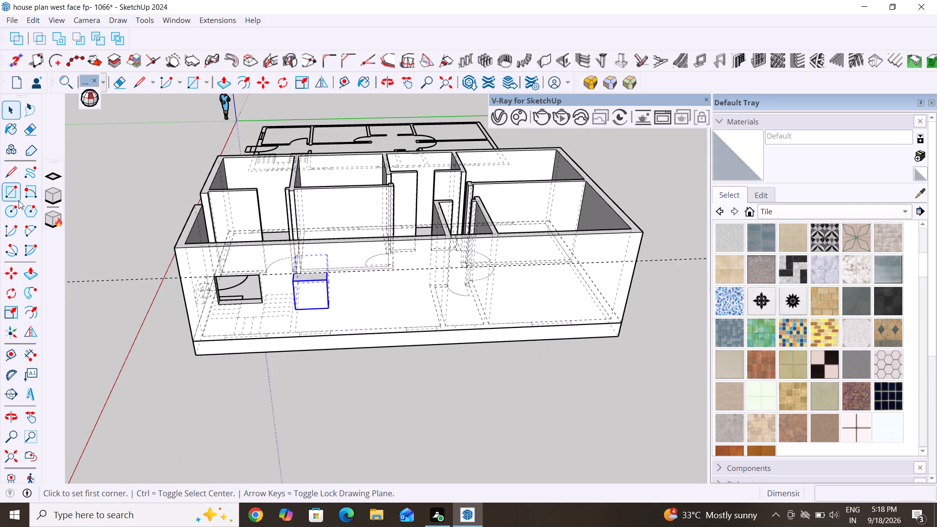
pyautogui.scroll(5, 376, 370)
pyautogui.moveTo(485, 302); pyautogui.dragTo(485, 342, button='middle')
pyautogui.scroll(8, 485, 342)
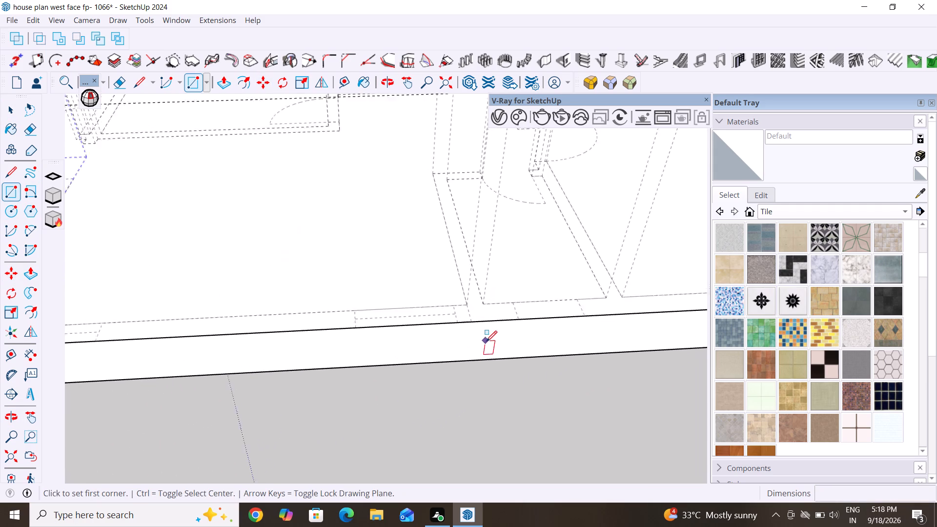
pyautogui.scroll(3, 347, 306)
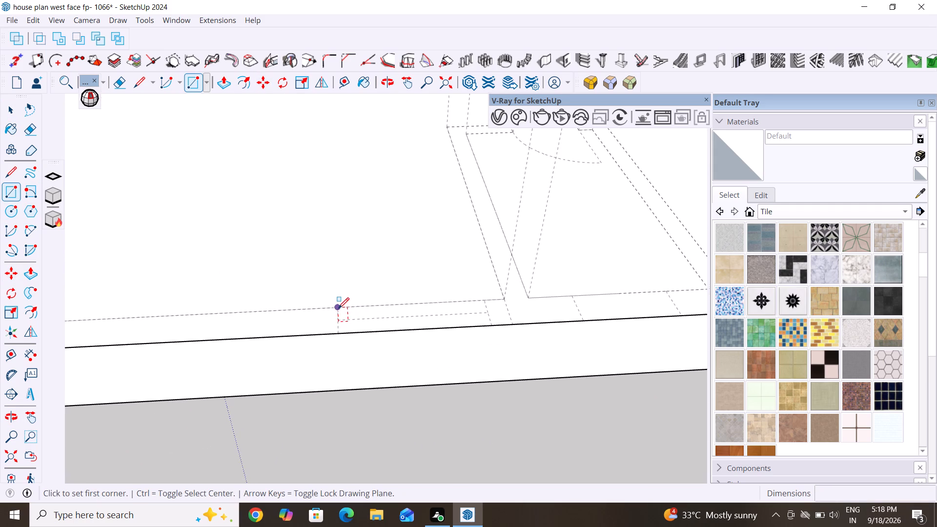
pyautogui.click(338, 308)
pyautogui.click(489, 321)
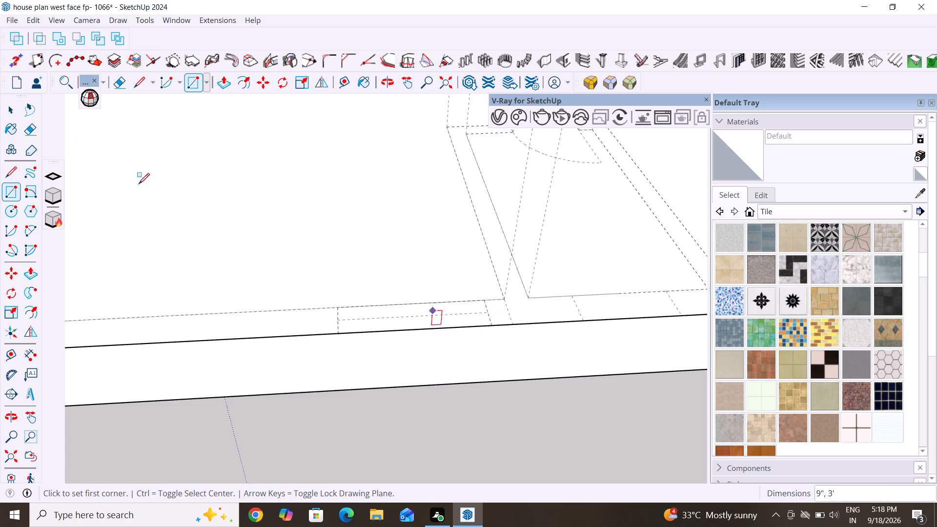
# Push/Pull the third window's rectangle upward 3' to form a block.
pyautogui.click(7, 112)
pyautogui.click(35, 274)
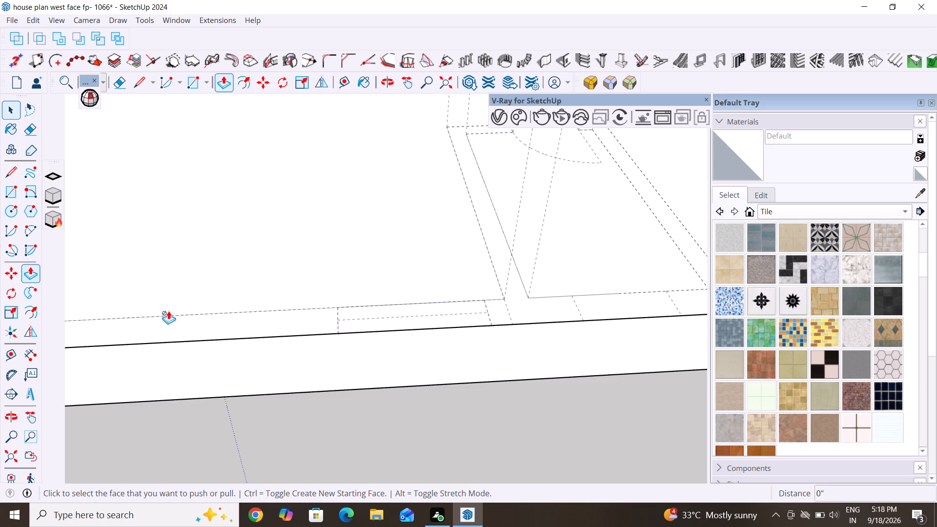
pyautogui.click(445, 315)
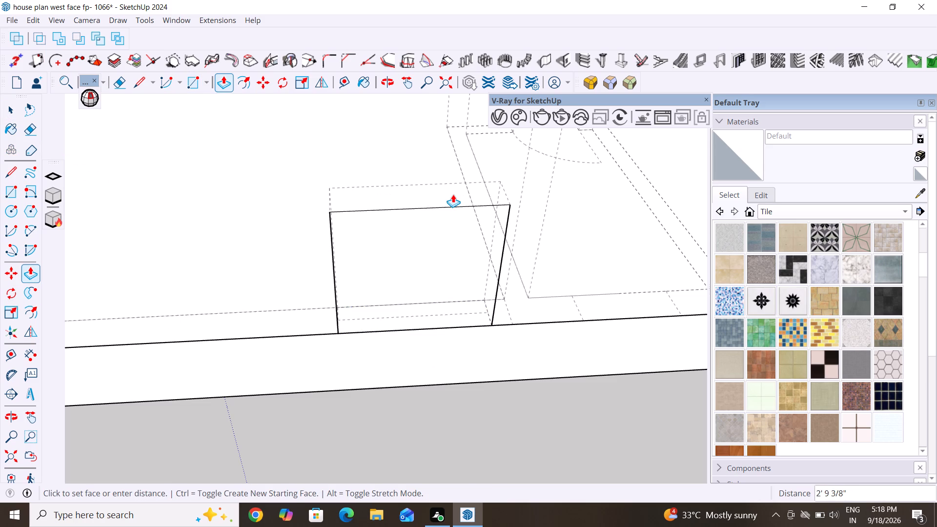
pyautogui.write("3'")
pyautogui.press('Return')
# Pull the third window block's outer face out beyond the wall by about 1' 3 7/8".
pyautogui.click(14, 108)
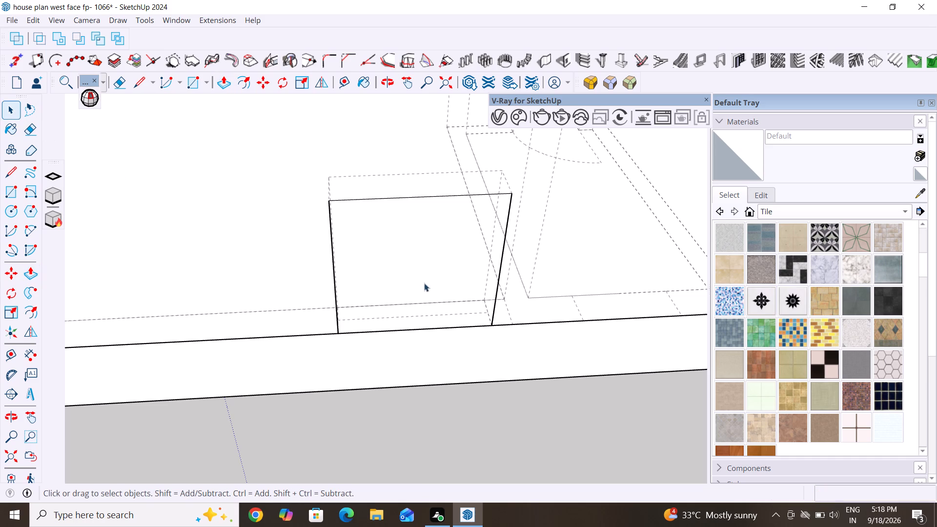
pyautogui.click(491, 264)
pyautogui.click(333, 256)
pyautogui.tripleClick(399, 251)
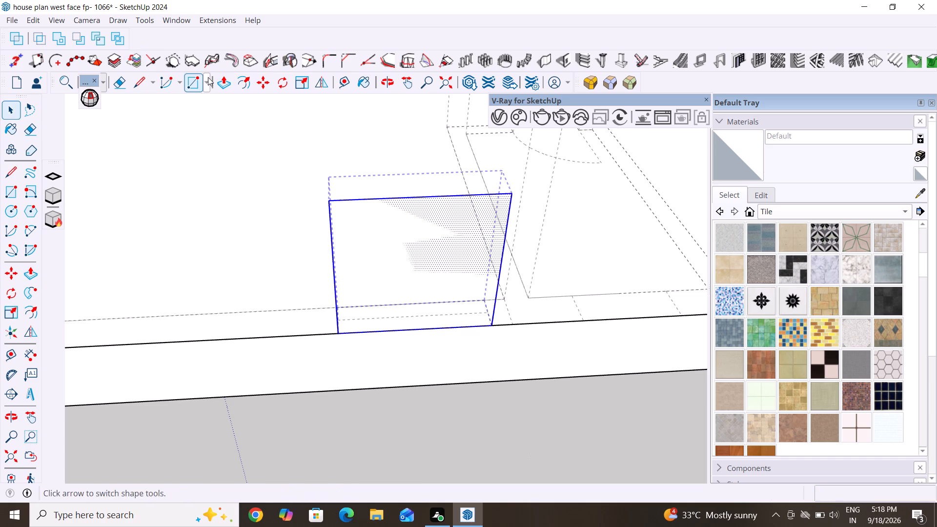
pyautogui.click(226, 87)
pyautogui.click(385, 237)
pyautogui.click(413, 283)
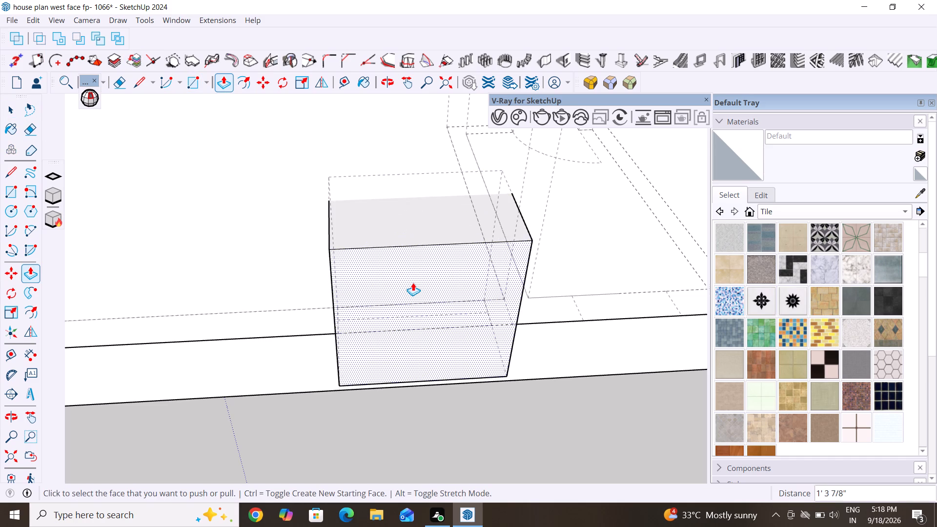
# Pull the third window block's inner face through the wall into the room by about 3' 5 5/8".
pyautogui.scroll(-5, 287, 217)
pyautogui.moveTo(280, 224); pyautogui.dragTo(644, 357, button='middle')
pyautogui.scroll(-5, 449, 268)
pyautogui.moveTo(235, 323); pyautogui.dragTo(563, 280, button='middle')
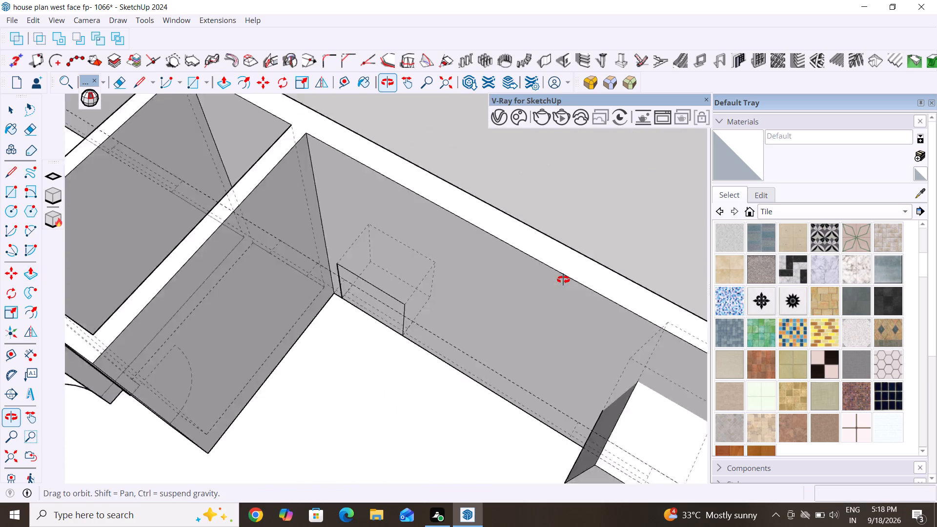
pyautogui.moveTo(563, 280); pyautogui.dragTo(565, 213, button='middle')
pyautogui.click(376, 286)
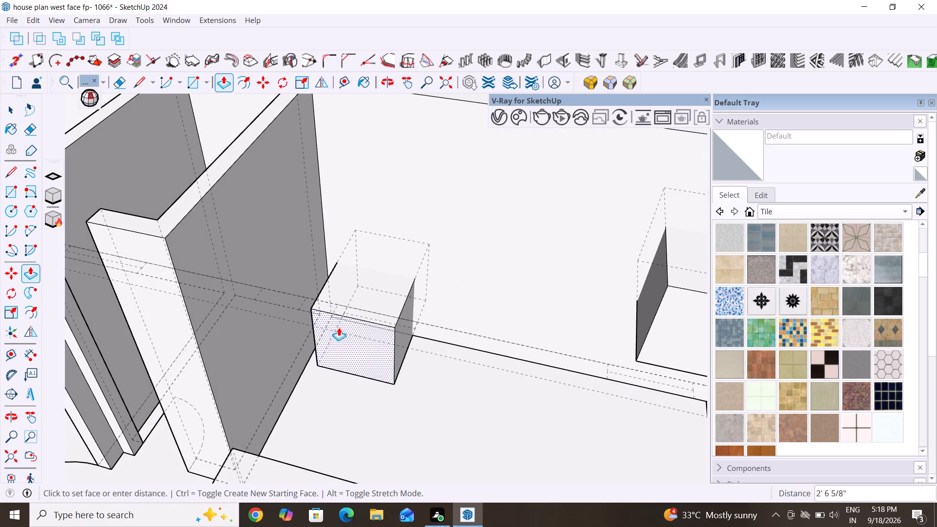
pyautogui.click(336, 333)
pyautogui.moveTo(426, 291); pyautogui.dragTo(114, 499, button='middle')
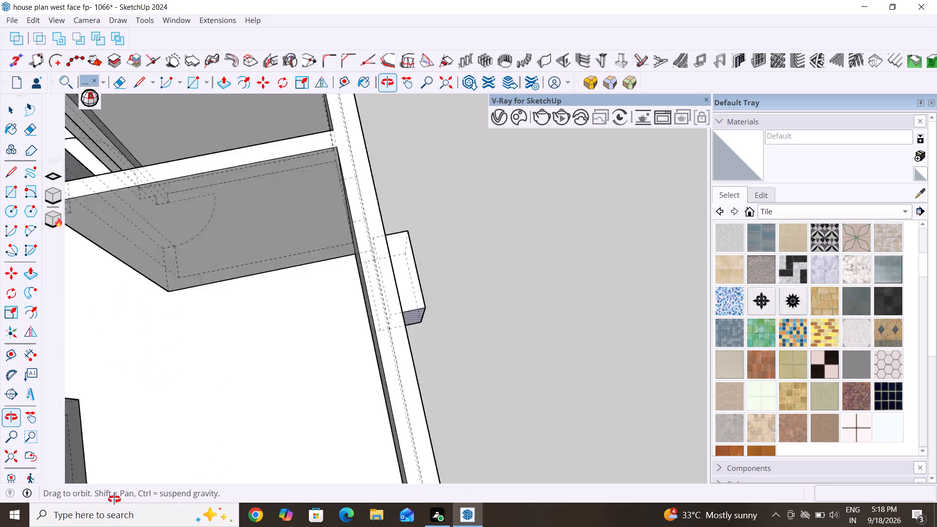
pyautogui.moveTo(114, 499); pyautogui.dragTo(114, 500, button='middle')
pyautogui.moveTo(264, 388); pyautogui.dragTo(619, 293, button='middle')
pyautogui.moveTo(361, 308); pyautogui.dragTo(493, 174, button='middle')
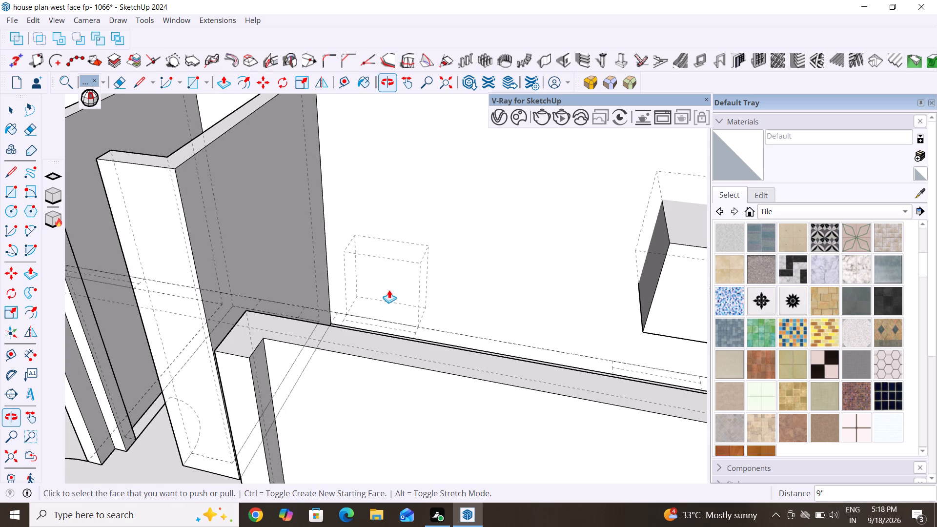
pyautogui.click(379, 276)
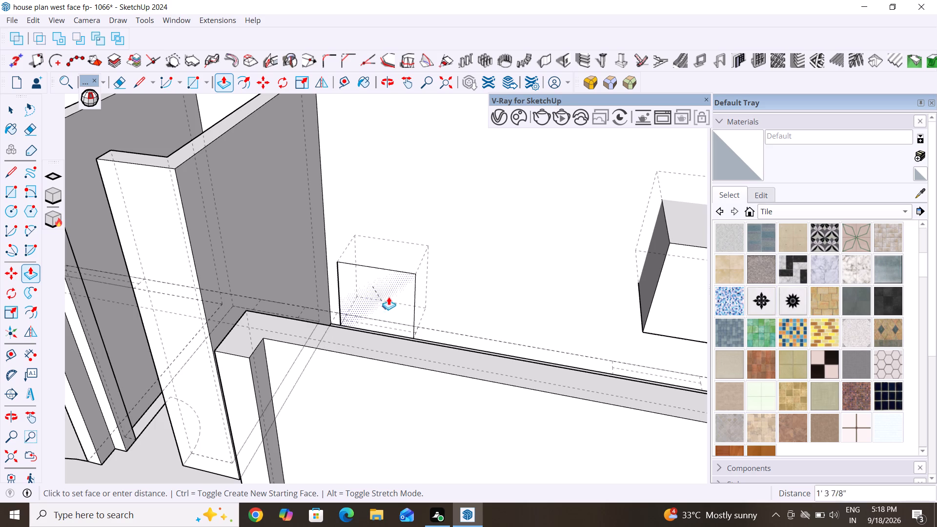
pyautogui.scroll(-5, 387, 293)
pyautogui.moveTo(386, 311); pyautogui.dragTo(327, 401, button='middle')
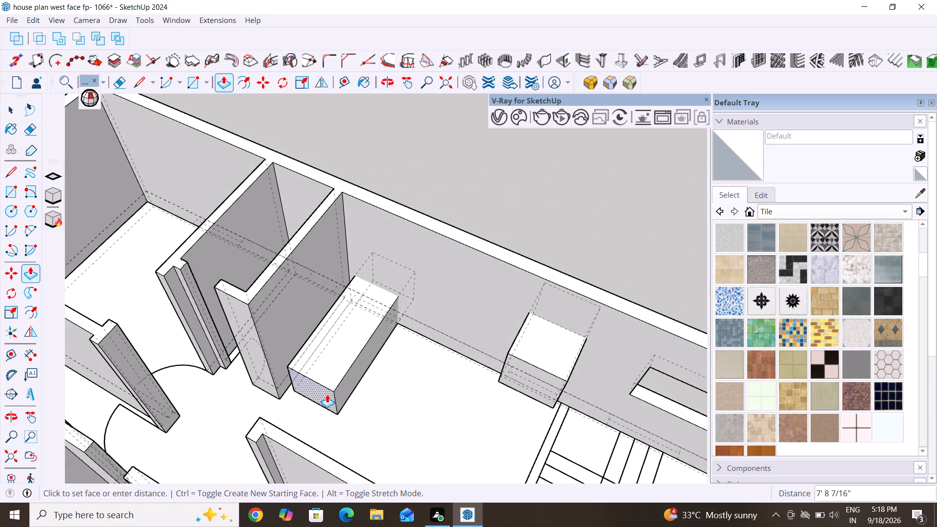
pyautogui.click(366, 337)
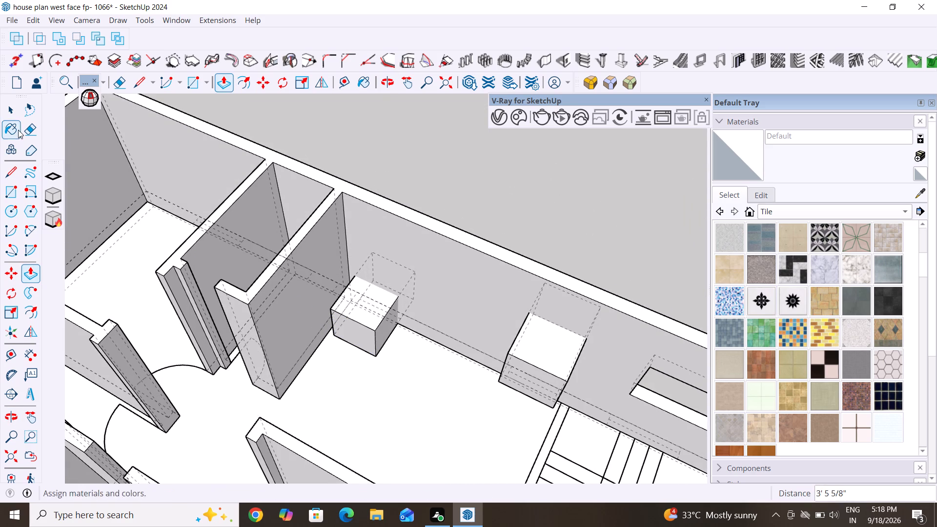
# Select all of the third window block's connected geometry and make it a group.
pyautogui.click(8, 115)
pyautogui.click(386, 323)
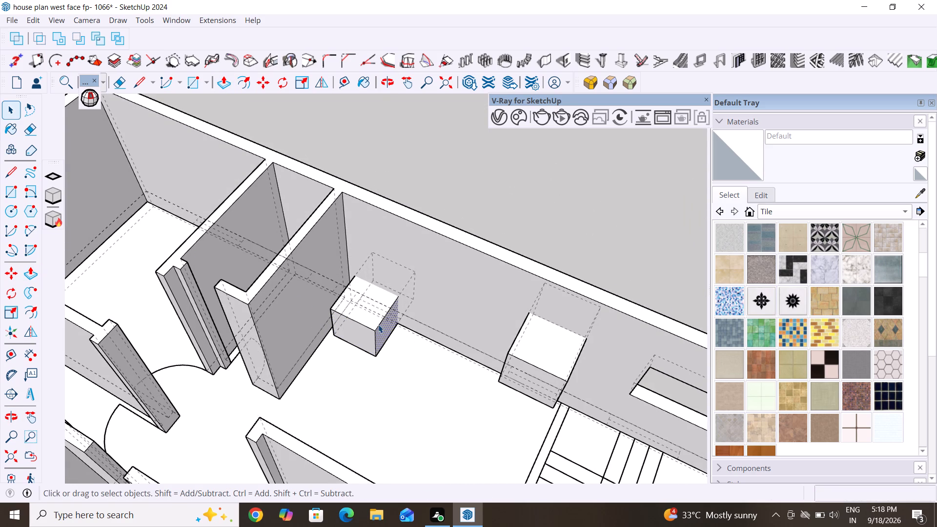
pyautogui.tripleClick(378, 324)
pyautogui.click(378, 324)
pyautogui.rightClick(378, 324)
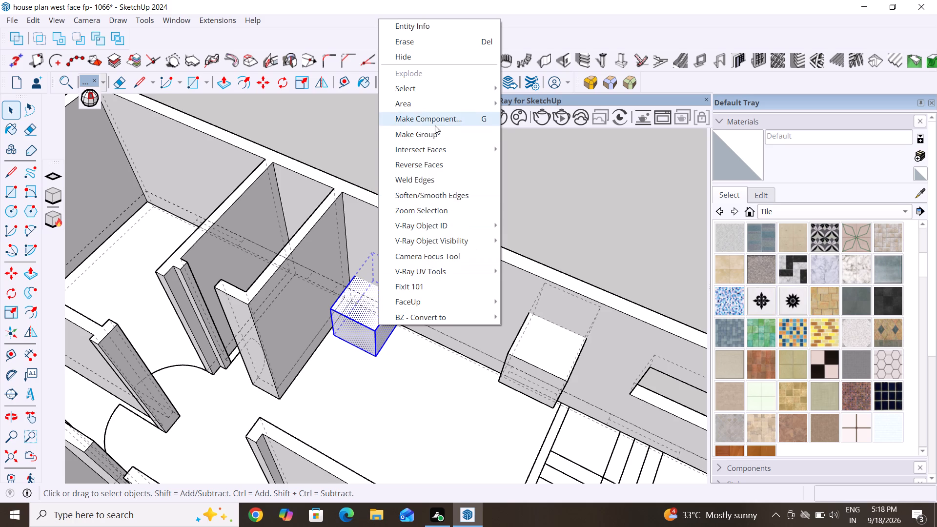
pyautogui.click(435, 137)
# Move the grouped third window block straight up 4' until its top edge meets the 7' guide line.
pyautogui.scroll(-4, 549, 407)
pyautogui.moveTo(549, 407); pyautogui.dragTo(211, 308, button='middle')
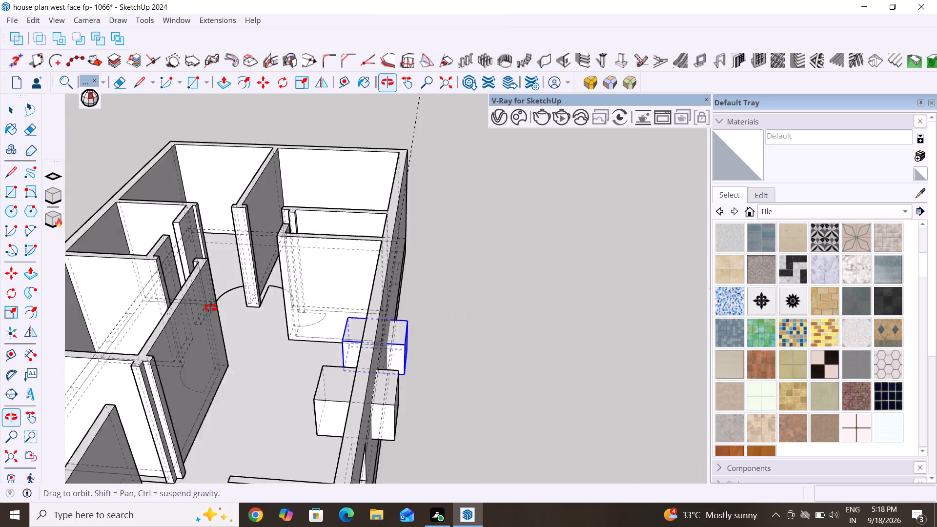
pyautogui.moveTo(211, 308); pyautogui.dragTo(197, 308, button='middle')
pyautogui.moveTo(244, 349); pyautogui.dragTo(176, 196, button='middle')
pyautogui.moveTo(390, 319); pyautogui.dragTo(367, 430, button='middle')
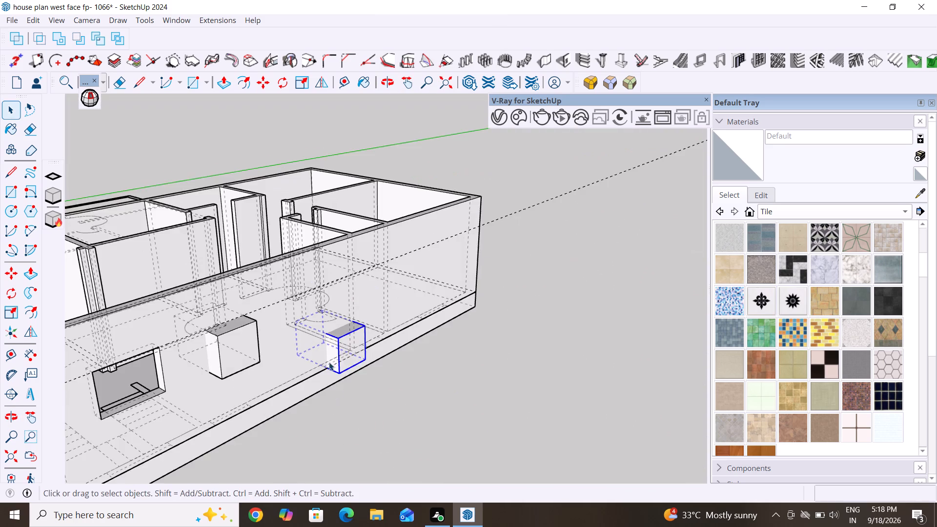
pyautogui.scroll(3, 324, 355)
pyautogui.moveTo(360, 368); pyautogui.dragTo(314, 331, button='middle')
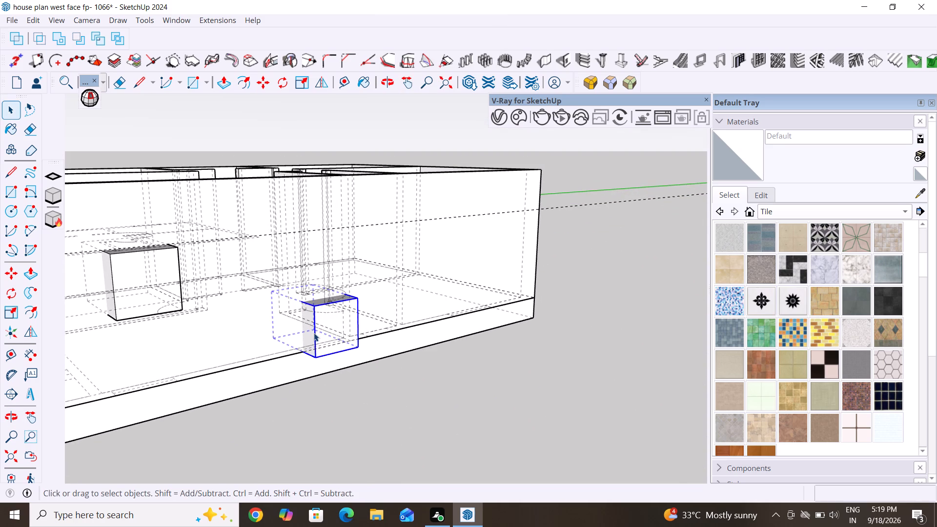
pyautogui.press('m')
pyautogui.press('Return')
pyautogui.moveTo(253, 352); pyautogui.dragTo(309, 378, button='middle')
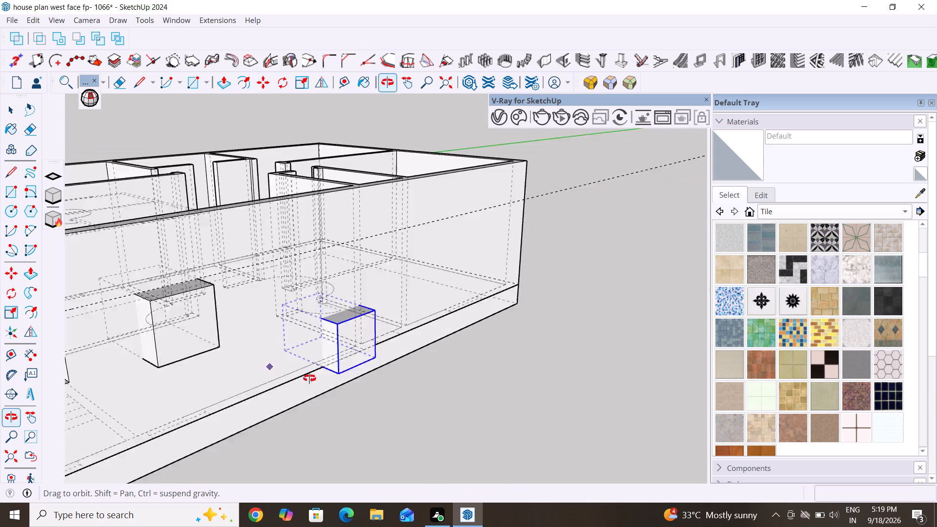
pyautogui.moveTo(309, 378); pyautogui.dragTo(335, 376, button='middle')
pyautogui.scroll(4, 344, 350)
pyautogui.click(351, 313)
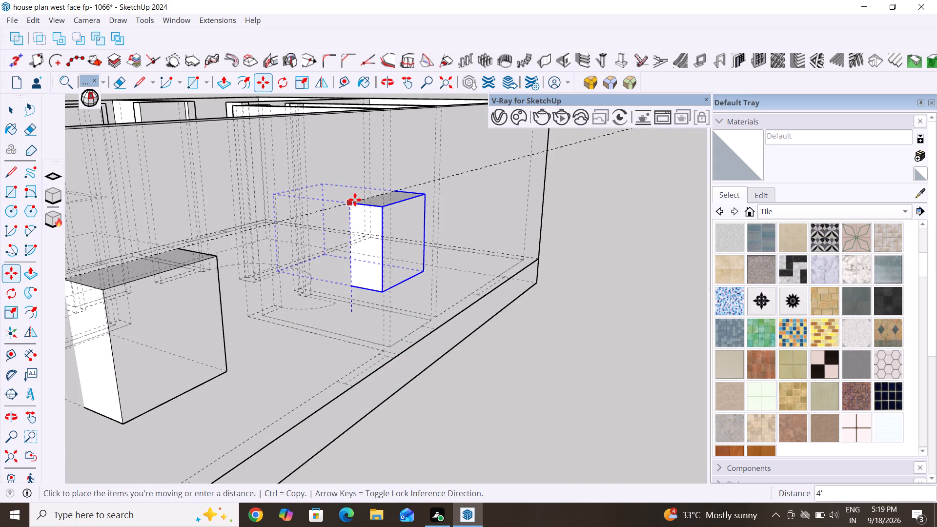
pyautogui.click(354, 200)
# Draw a 9" by 4' rectangle over the fourth window's plan outline near the far corner of the long outer wall.
pyautogui.scroll(-5, 381, 237)
pyautogui.moveTo(468, 313); pyautogui.dragTo(206, 366, button='middle')
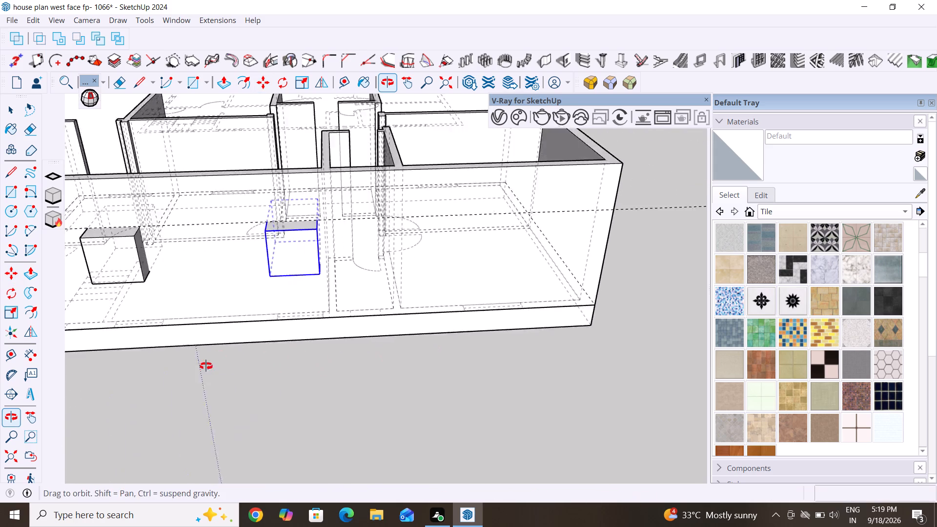
pyautogui.moveTo(206, 366); pyautogui.dragTo(202, 366, button='middle')
pyautogui.moveTo(408, 342); pyautogui.dragTo(494, 400, button='middle')
pyautogui.scroll(3, 584, 360)
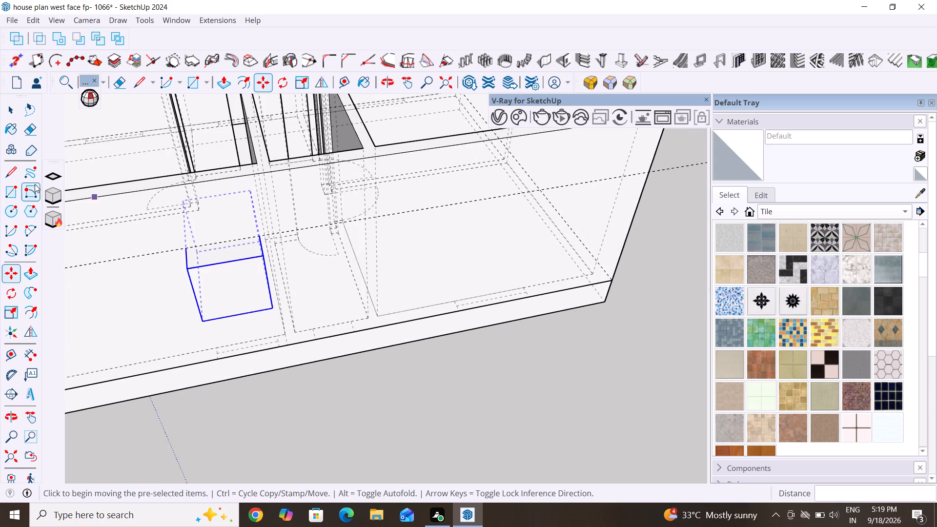
pyautogui.click(10, 109)
pyautogui.scroll(-5, 475, 287)
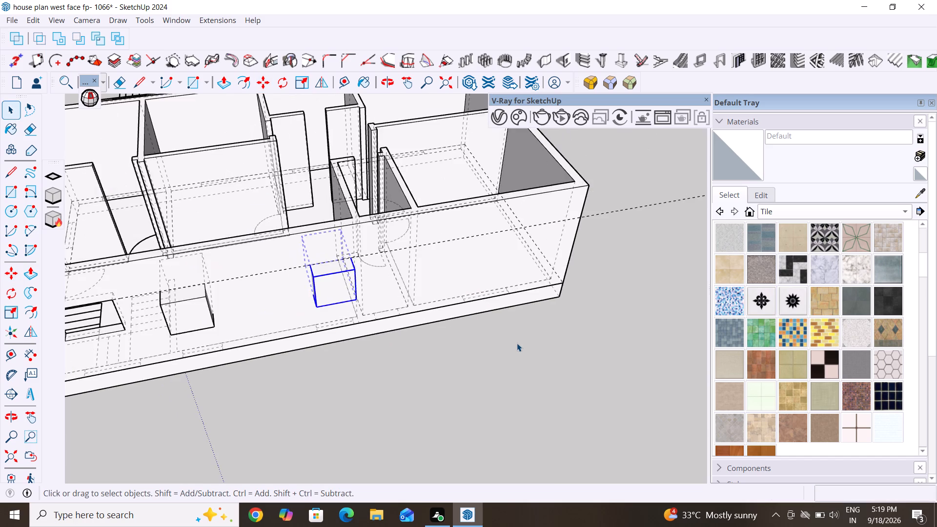
pyautogui.scroll(4, 517, 343)
pyautogui.moveTo(463, 327); pyautogui.dragTo(487, 356, button='middle')
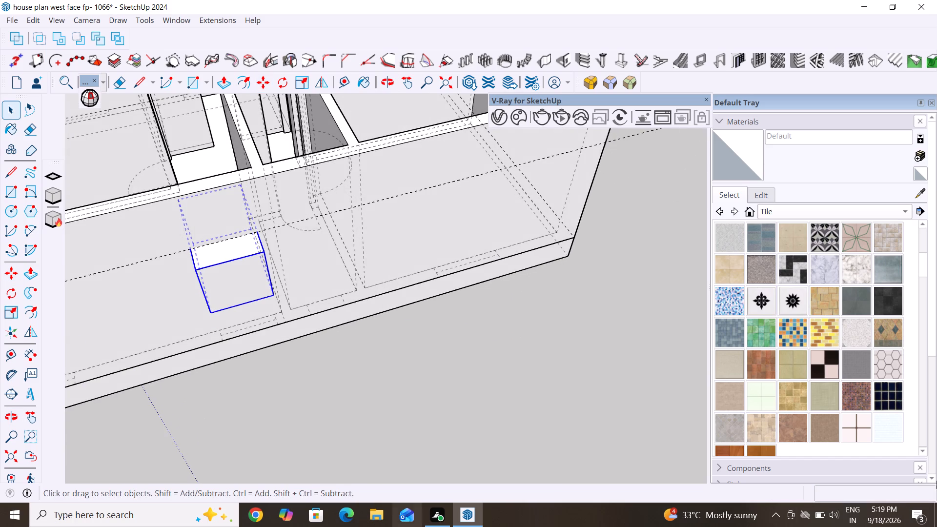
pyautogui.click(14, 188)
pyautogui.scroll(5, 490, 269)
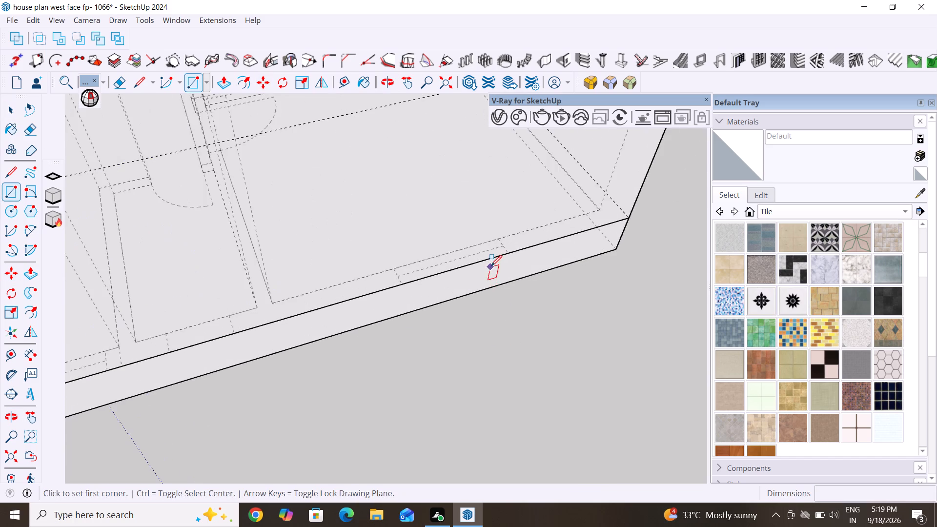
pyautogui.scroll(5, 531, 243)
pyautogui.click(297, 287)
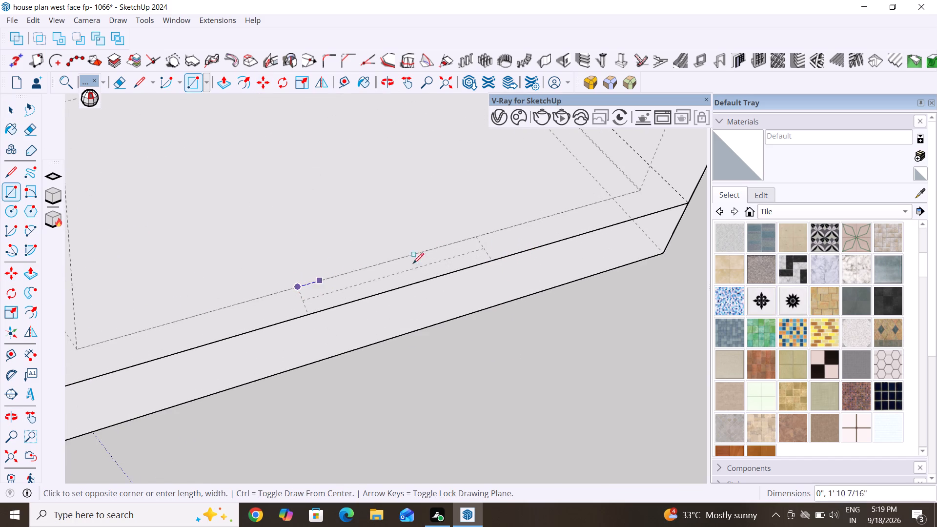
pyautogui.click(493, 257)
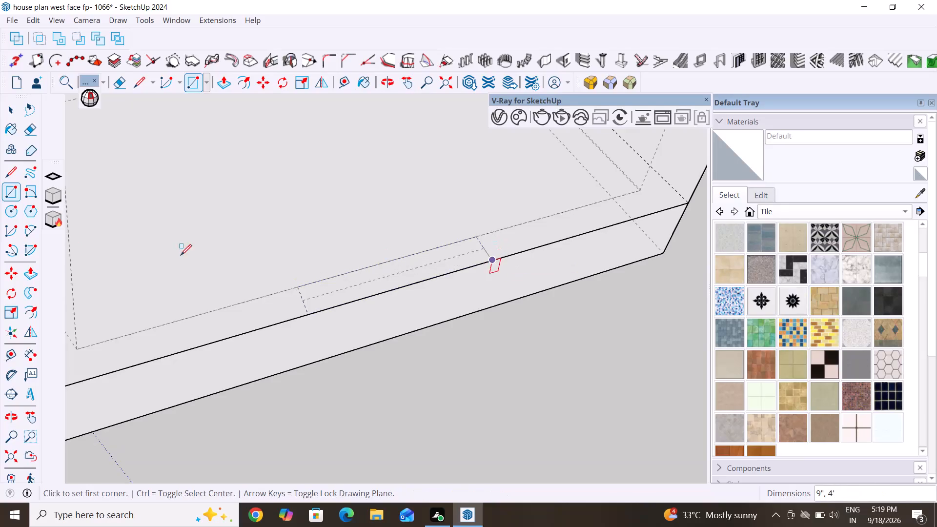
pyautogui.click(16, 107)
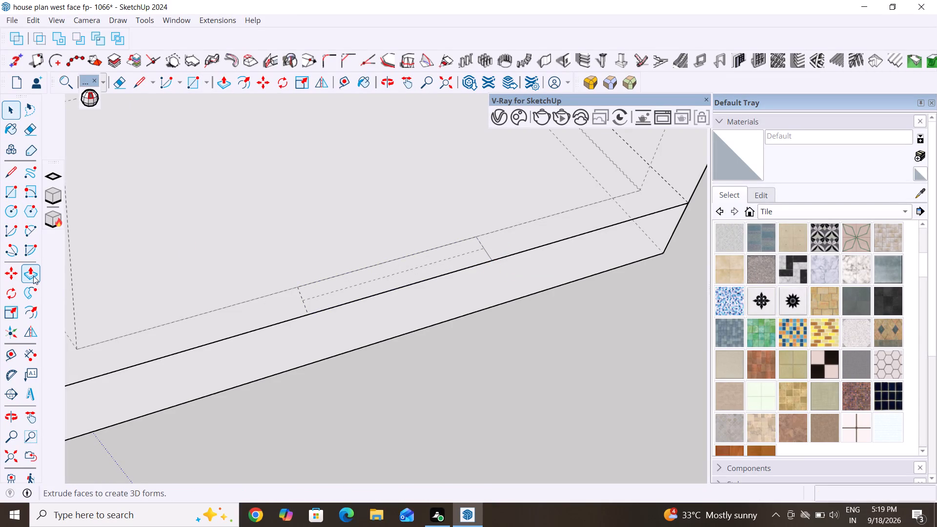
# Push/Pull the fourth window's rectangle upward 3' to form a block.
pyautogui.click(31, 275)
pyautogui.click(412, 271)
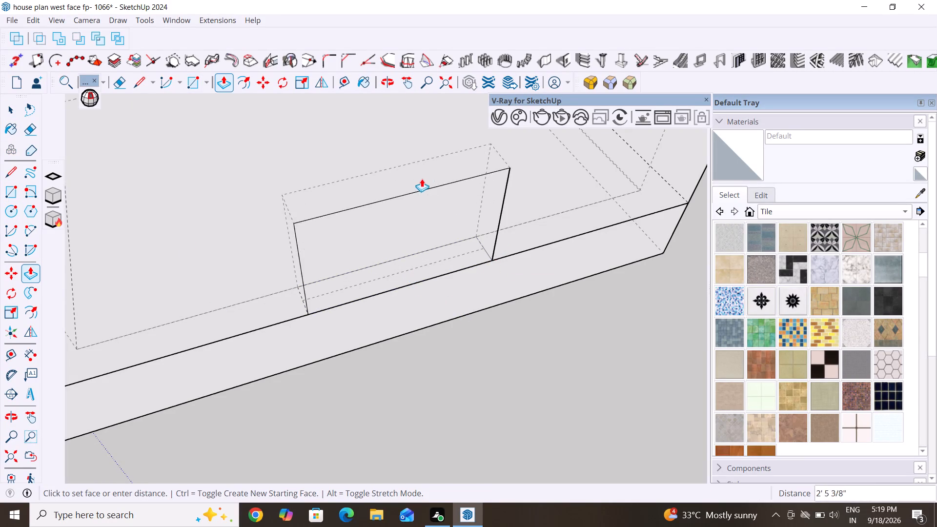
pyautogui.write("3'")
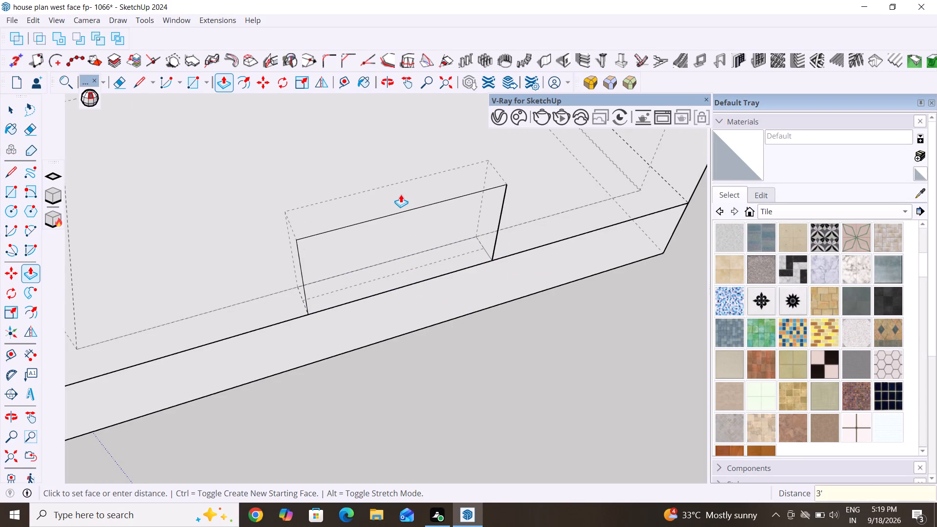
pyautogui.press('Return')
# Pull the fourth window block's outer face out beyond the wall.
pyautogui.click(379, 263)
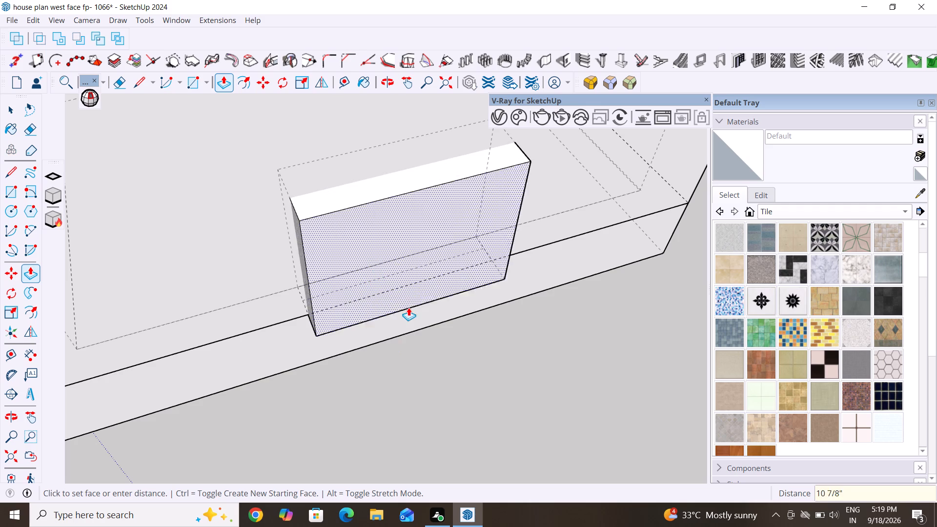
pyautogui.click(426, 318)
# Pull the fourth window block's inner face through the wall into the corner room by about 3' 10 13/16".
pyautogui.scroll(-12, 364, 366)
pyautogui.moveTo(376, 383); pyautogui.dragTo(698, 363, button='middle')
pyautogui.moveTo(256, 365); pyautogui.dragTo(563, 402, button='middle')
pyautogui.click(404, 286)
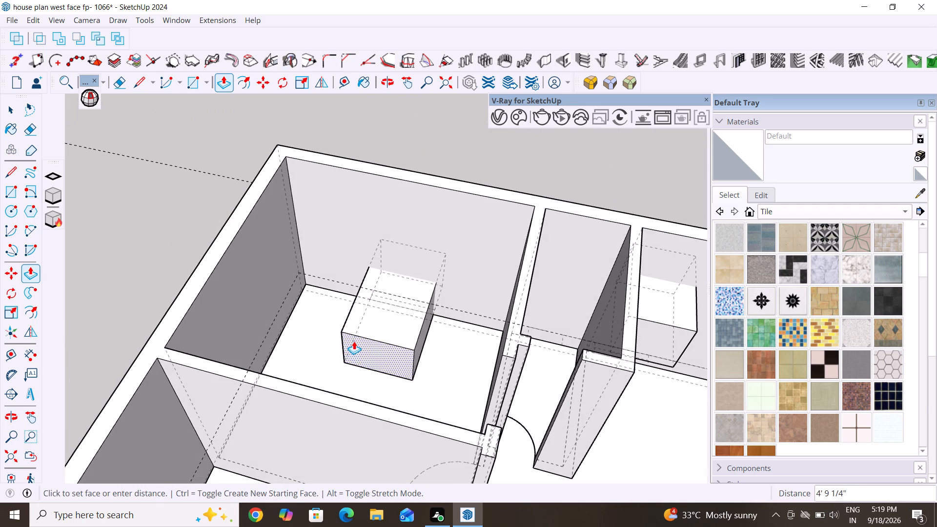
pyautogui.click(379, 310)
pyautogui.click(409, 276)
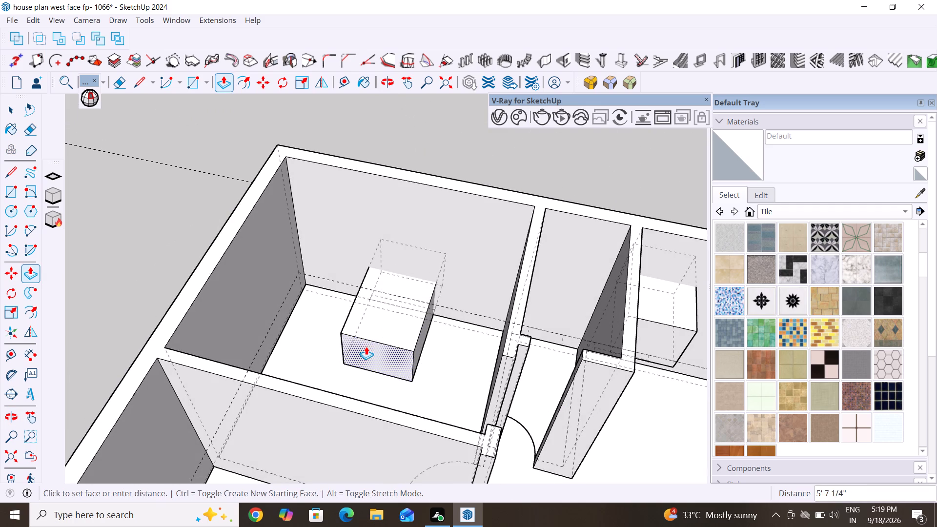
pyautogui.click(384, 325)
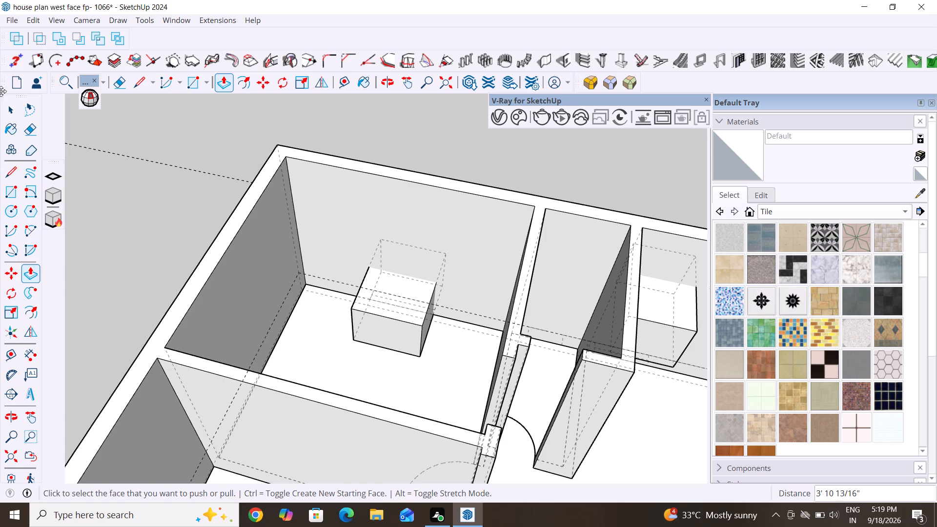
# Select all of the fourth window block's connected geometry and make it a group.
pyautogui.click(13, 114)
pyautogui.tripleClick(411, 313)
pyautogui.click(411, 313)
pyautogui.rightClick(411, 313)
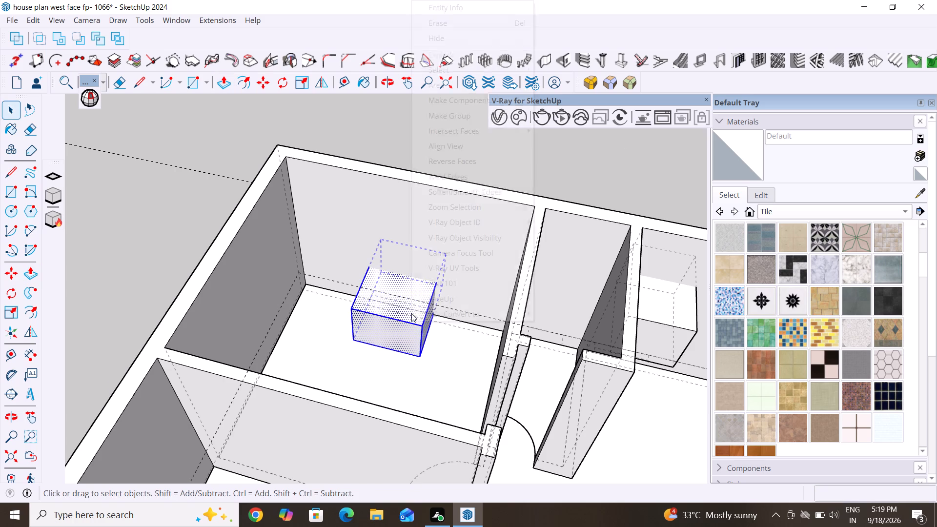
pyautogui.click(489, 121)
# Move the grouped fourth window block straight up until its top edge meets the 7' guide line.
pyautogui.scroll(-9, 376, 294)
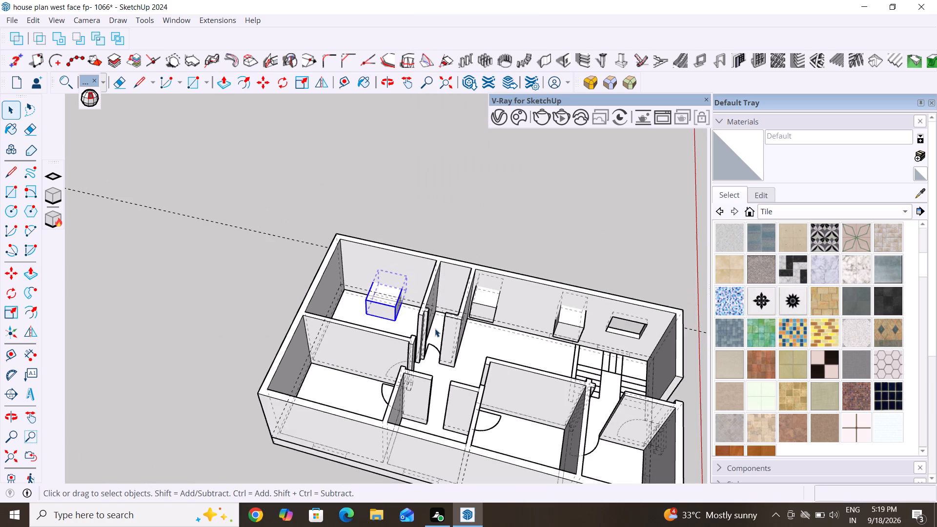
pyautogui.moveTo(506, 330); pyautogui.dragTo(0, 323, button='middle')
pyautogui.moveTo(323, 431); pyautogui.dragTo(187, 274, button='middle')
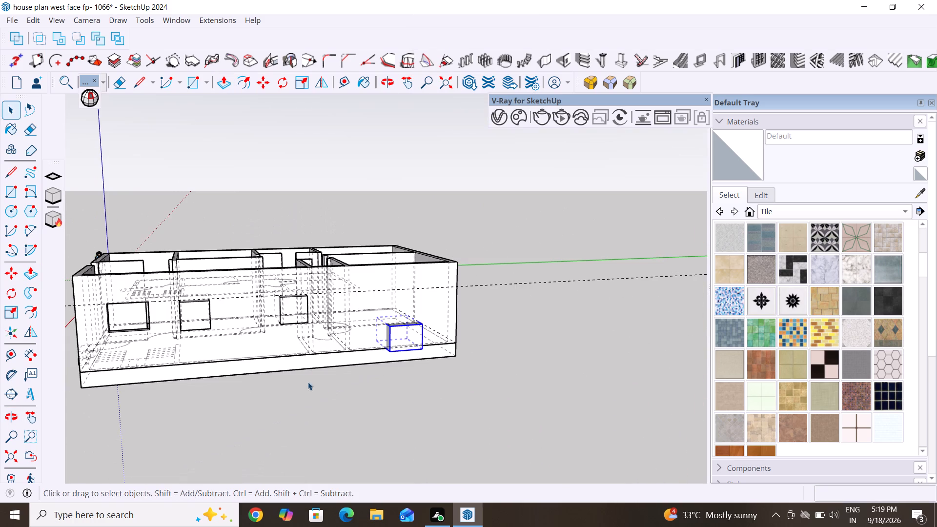
pyautogui.press('m')
pyautogui.moveTo(344, 336); pyautogui.dragTo(385, 352, button='middle')
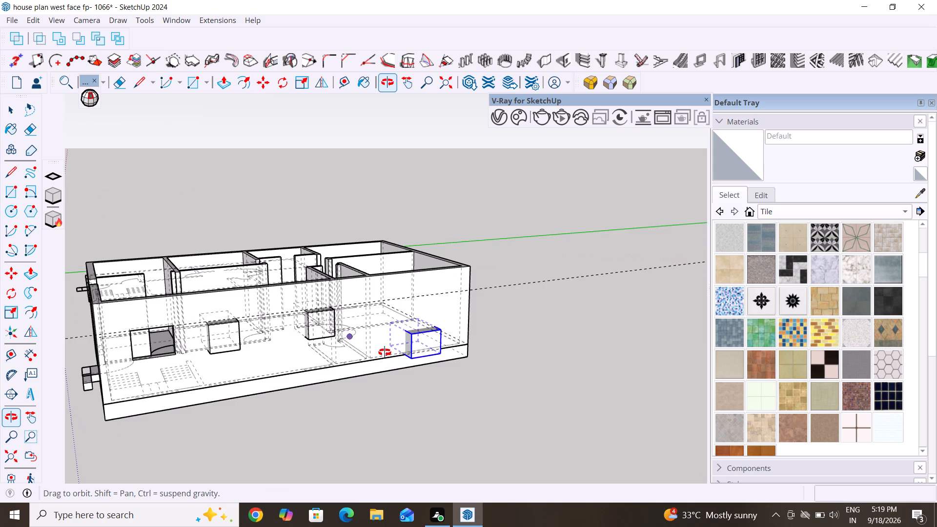
pyautogui.moveTo(385, 352); pyautogui.dragTo(448, 379, button='middle')
pyautogui.scroll(12, 421, 332)
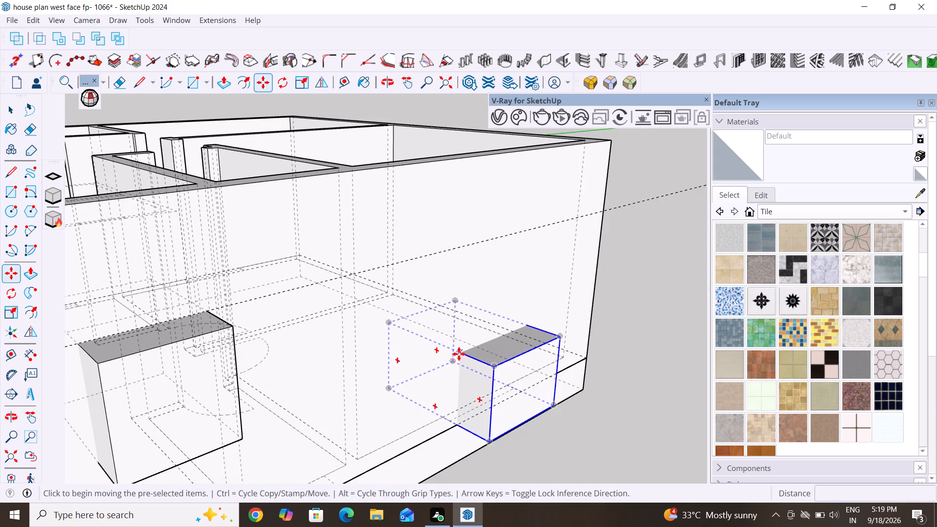
pyautogui.click(462, 353)
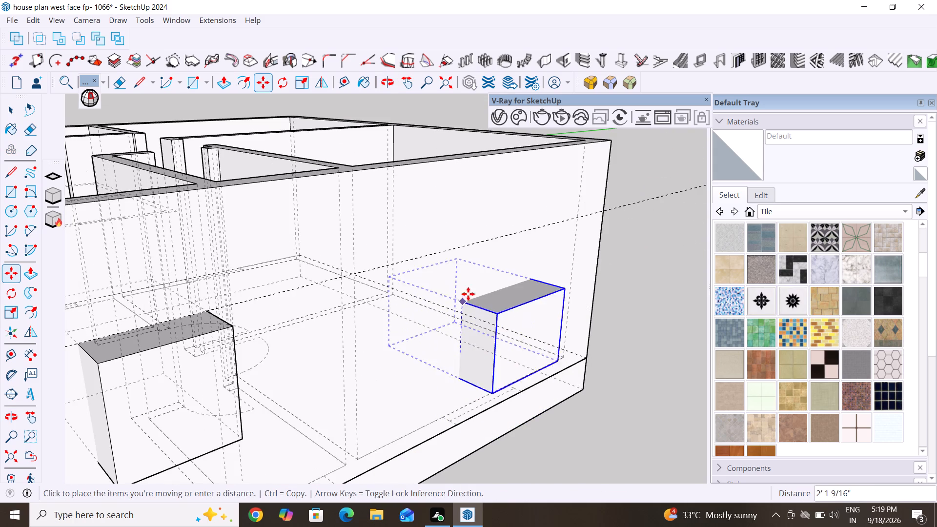
pyautogui.click(465, 245)
pyautogui.scroll(-12, 381, 239)
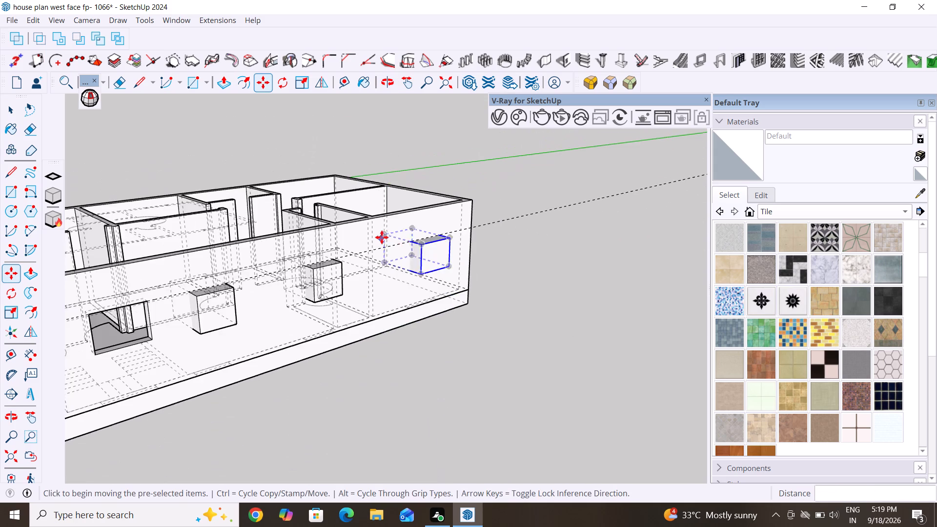
# Copy the grouped fourth window block about 26' 5" straight across the house to the opposite long wall.
pyautogui.moveTo(516, 279); pyautogui.dragTo(66, 416, button='middle')
pyautogui.scroll(-4, 352, 253)
pyautogui.moveTo(415, 331); pyautogui.dragTo(299, 311, button='middle')
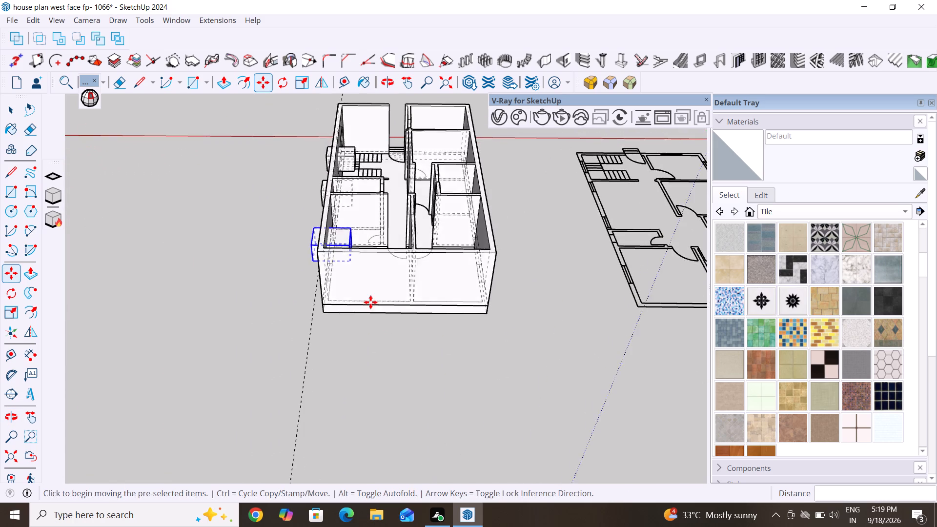
pyautogui.scroll(5, 375, 291)
pyautogui.scroll(3, 385, 339)
pyautogui.scroll(-5, 333, 277)
pyautogui.moveTo(531, 279); pyautogui.dragTo(497, 297, button='middle')
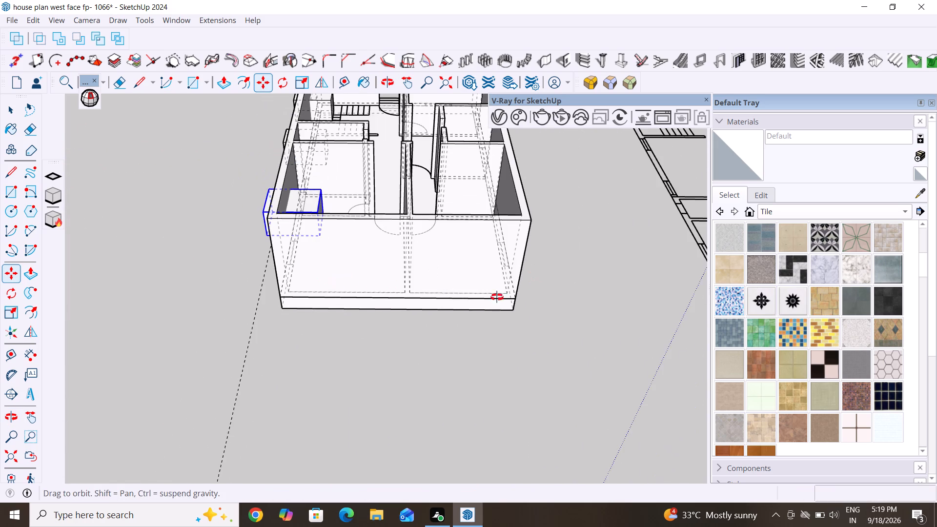
pyautogui.moveTo(497, 297); pyautogui.dragTo(208, 272, button='middle')
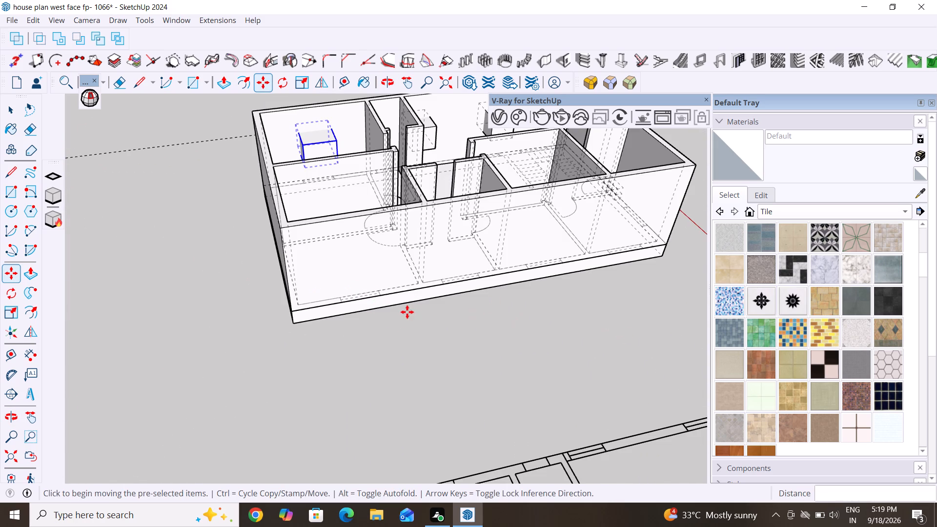
pyautogui.moveTo(394, 327); pyautogui.dragTo(567, 428, button='middle')
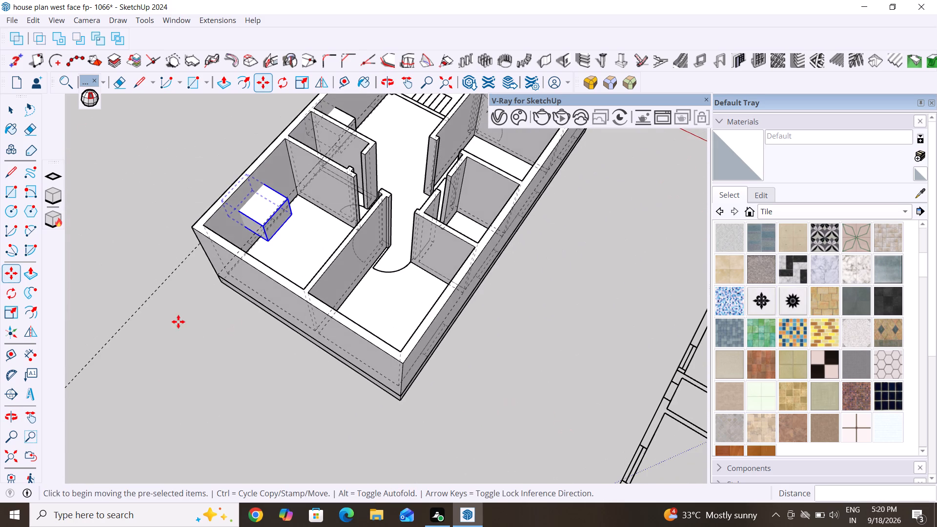
pyautogui.moveTo(97, 381); pyautogui.dragTo(273, 327, button='middle')
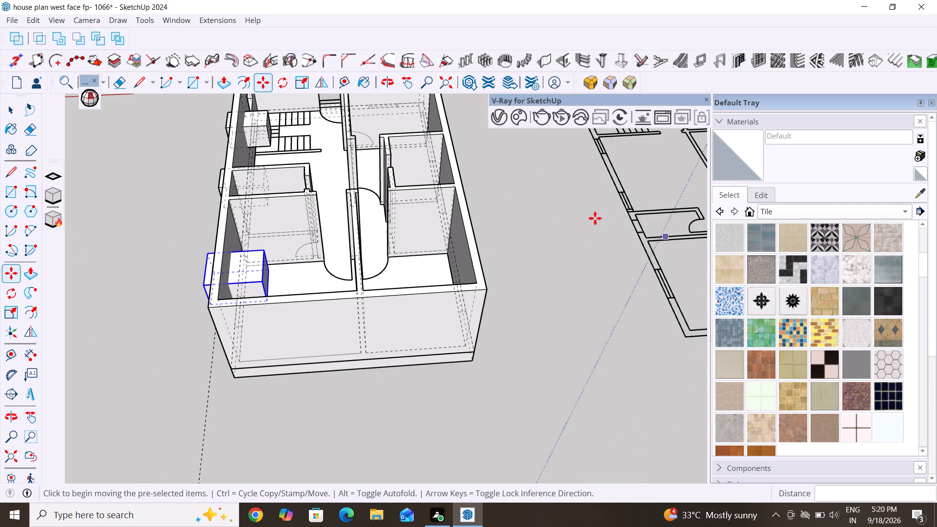
pyautogui.click(11, 114)
pyautogui.click(255, 281)
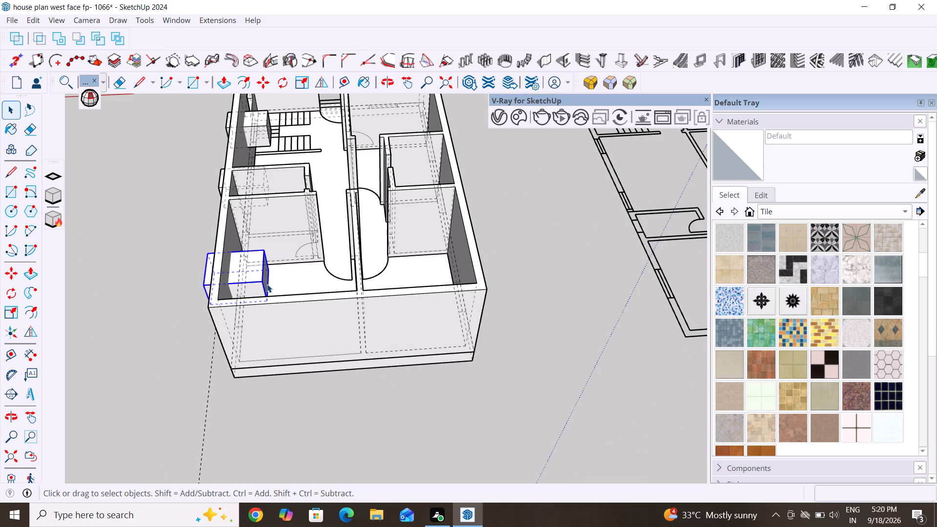
pyautogui.press('m')
pyautogui.click(260, 283)
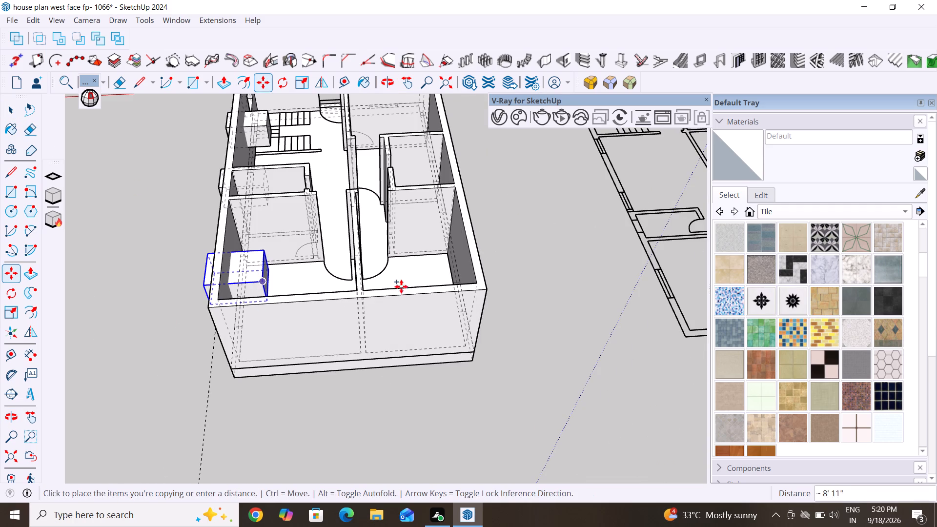
pyautogui.moveTo(470, 270); pyautogui.dragTo(191, 212, button='middle')
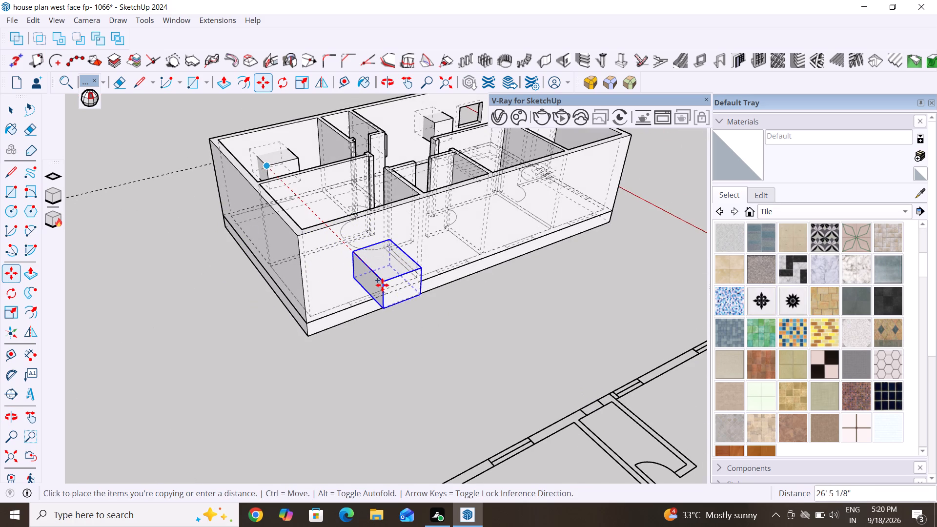
pyautogui.click(383, 276)
# Move the copied window block back toward the house by about 3' 6 1/8" so it passes through the opposite long wall.
pyautogui.moveTo(419, 333); pyautogui.dragTo(509, 202, button='middle')
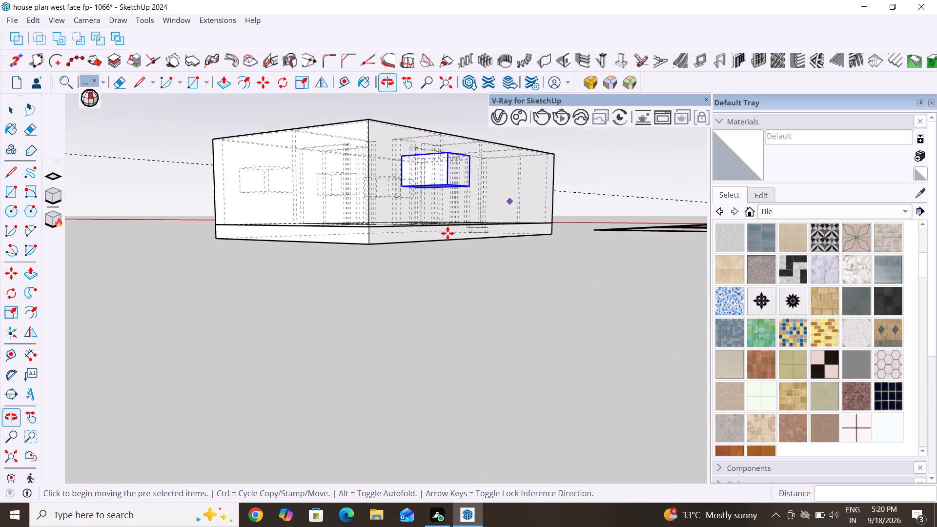
pyautogui.moveTo(441, 233); pyautogui.dragTo(533, 368, button='middle')
pyautogui.click(539, 290)
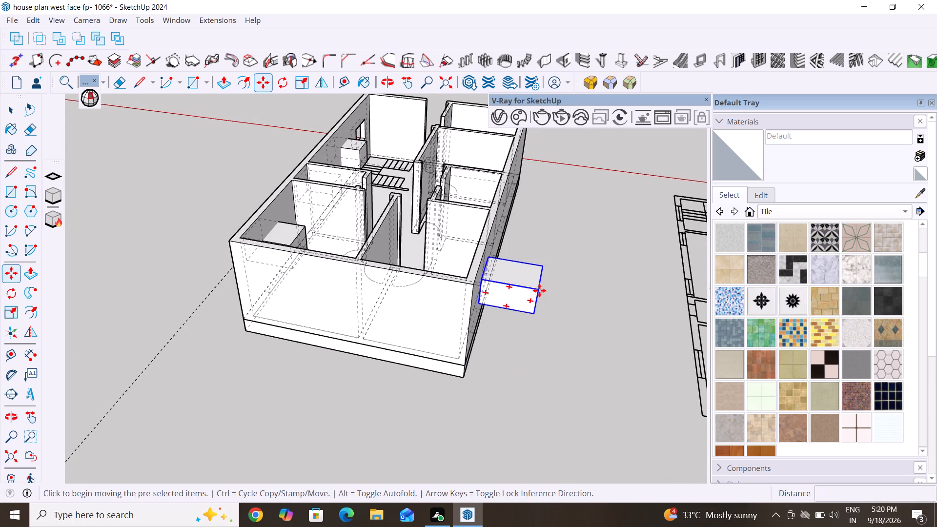
pyautogui.click(502, 283)
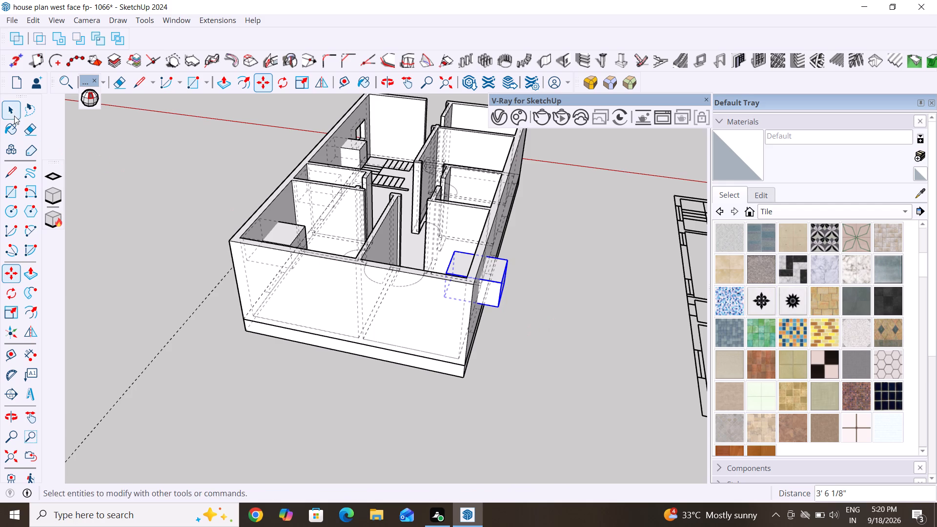
pyautogui.click(14, 116)
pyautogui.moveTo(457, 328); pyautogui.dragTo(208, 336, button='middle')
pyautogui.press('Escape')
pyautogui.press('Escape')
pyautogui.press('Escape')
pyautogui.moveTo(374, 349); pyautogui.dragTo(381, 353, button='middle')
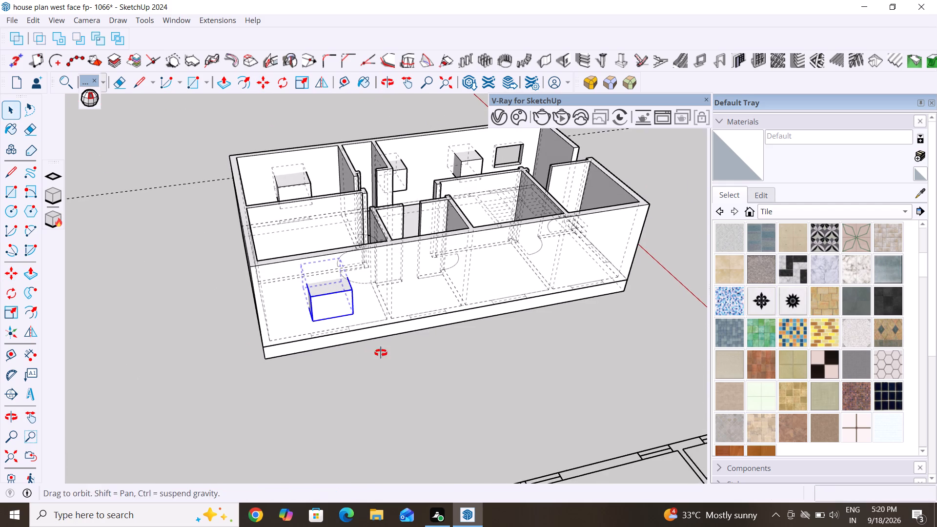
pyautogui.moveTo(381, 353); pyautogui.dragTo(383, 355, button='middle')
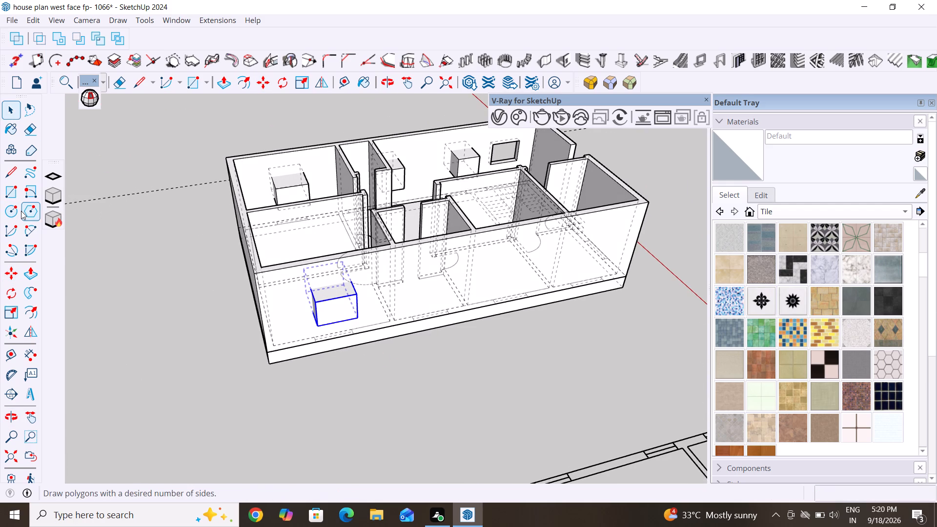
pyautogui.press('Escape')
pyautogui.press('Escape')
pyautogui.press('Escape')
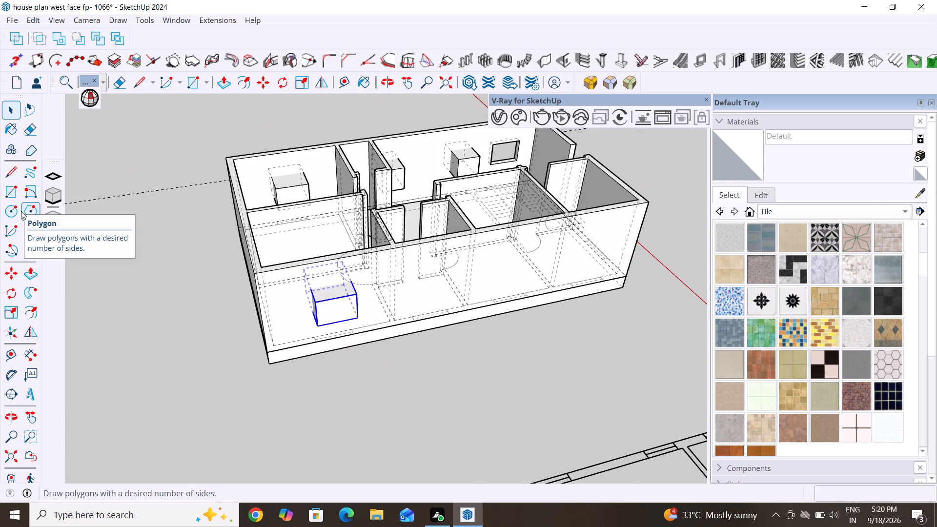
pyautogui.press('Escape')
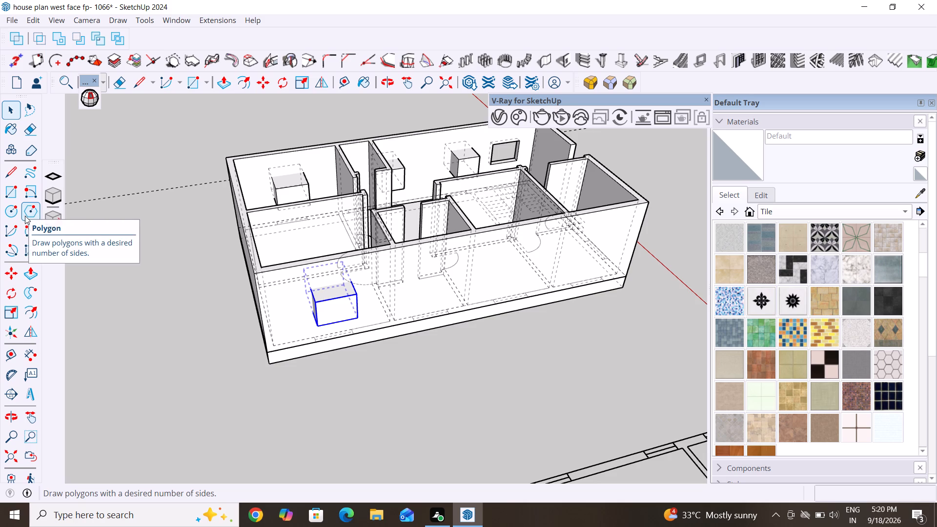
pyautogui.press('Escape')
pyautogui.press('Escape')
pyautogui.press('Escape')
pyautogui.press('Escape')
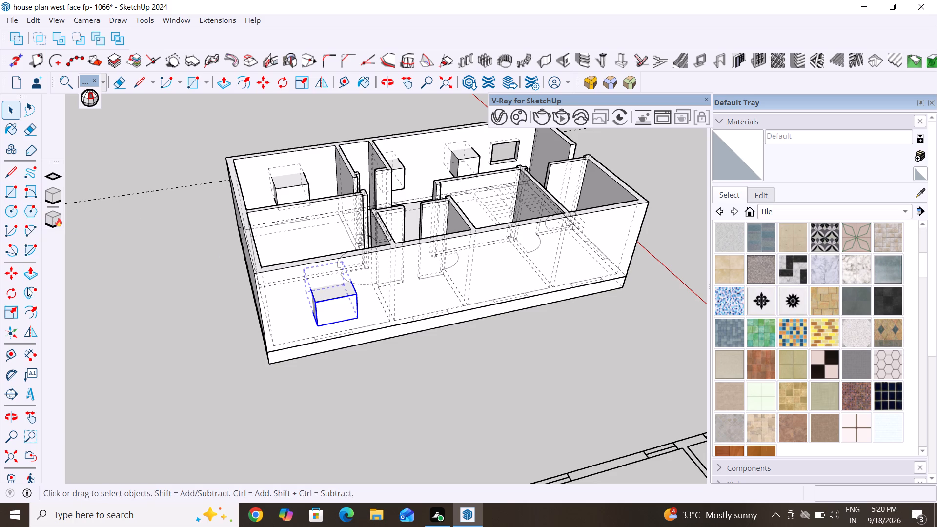
# Create a horizontal guide line 7' above the bottom edge of the opposite long wall, just above the plinth.
pyautogui.click(18, 355)
pyautogui.scroll(-2, 149, 323)
pyautogui.moveTo(138, 364); pyautogui.dragTo(216, 329, button='middle')
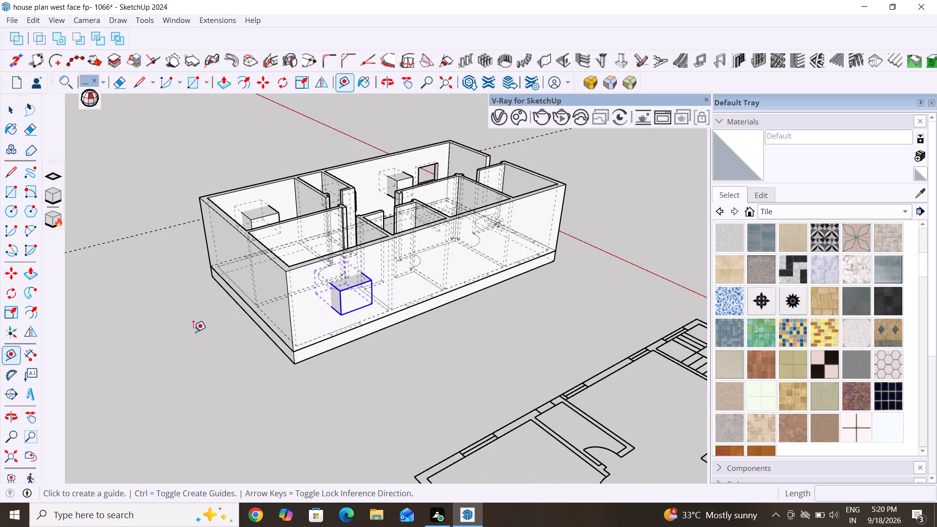
pyautogui.scroll(-4, 135, 263)
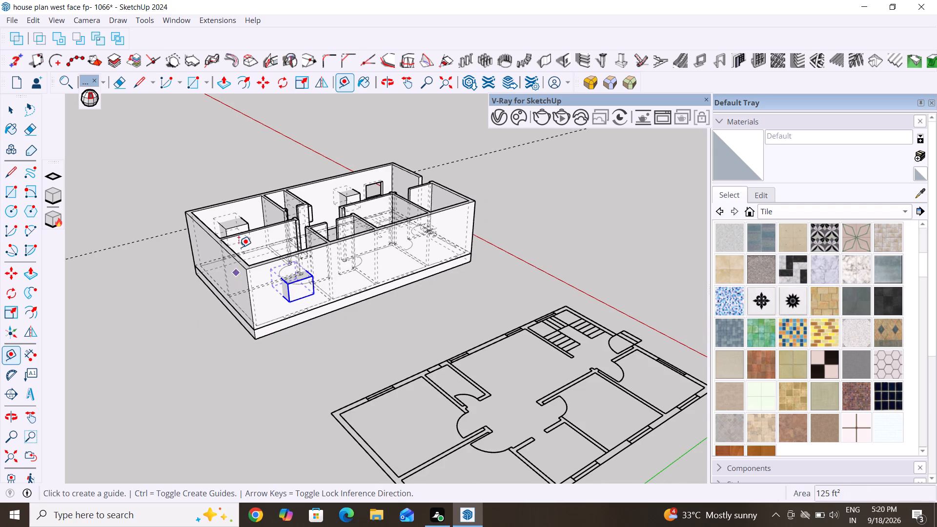
pyautogui.scroll(-3, 239, 247)
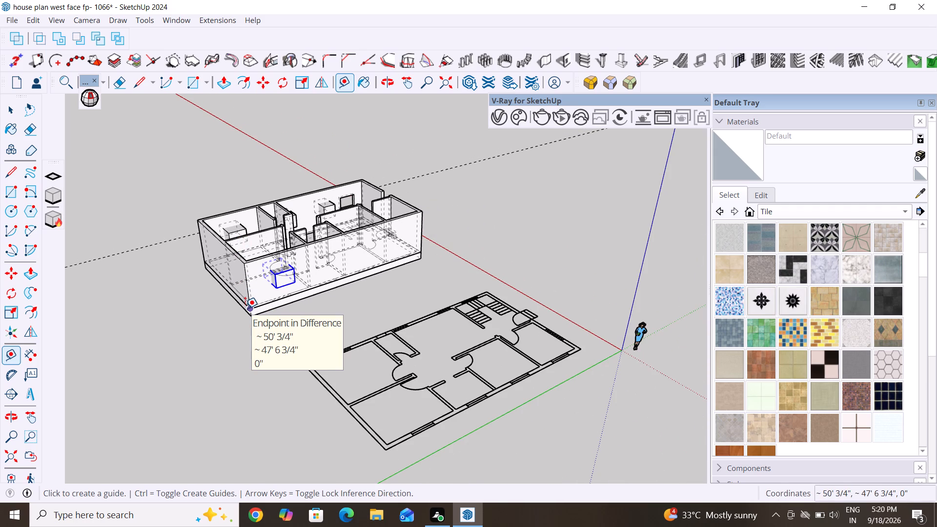
pyautogui.scroll(2, 257, 308)
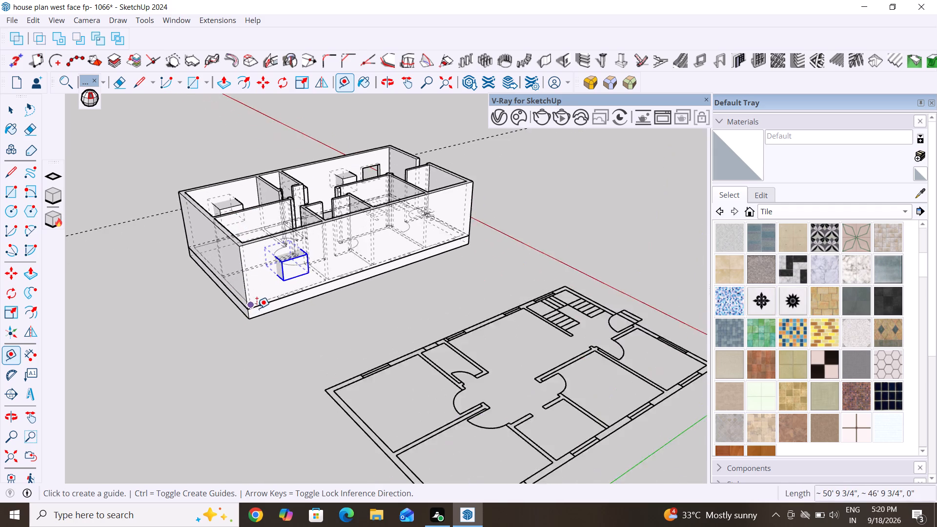
pyautogui.scroll(5, 257, 308)
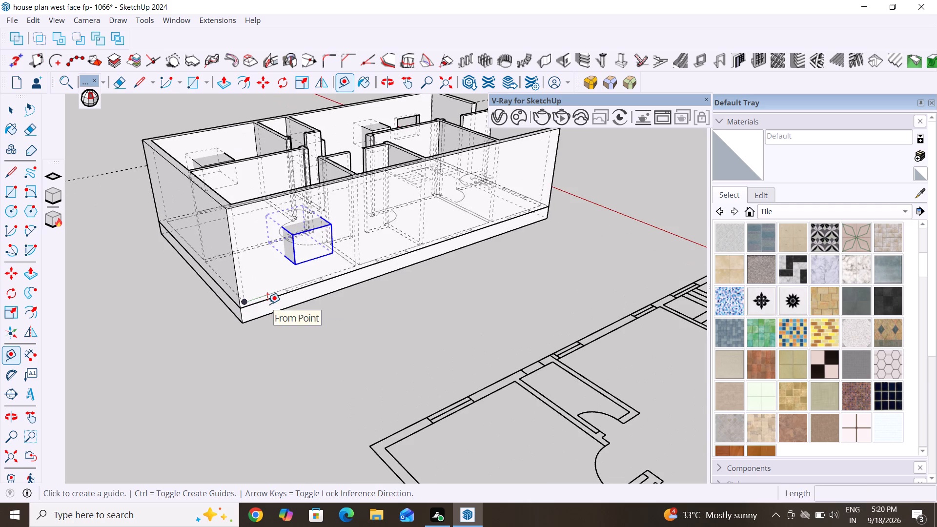
pyautogui.click(266, 300)
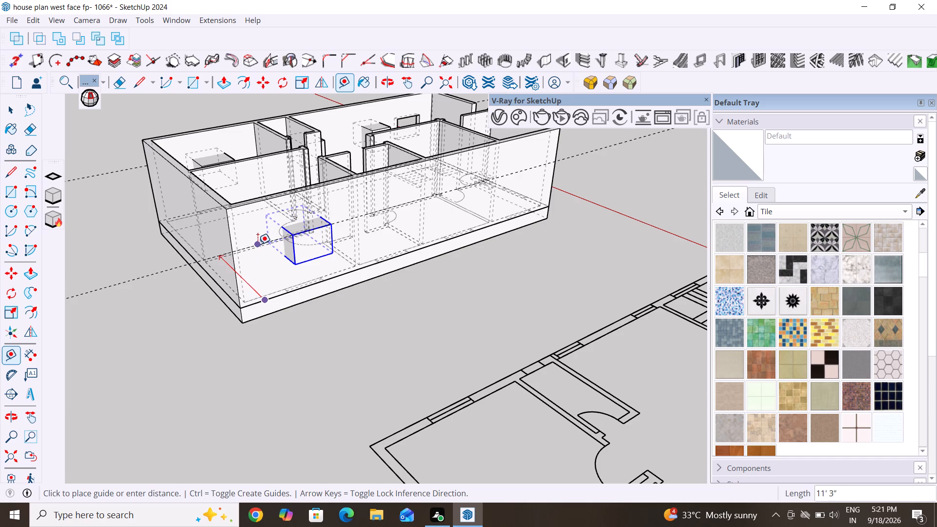
pyautogui.moveTo(266, 246); pyautogui.dragTo(310, 249, button='middle')
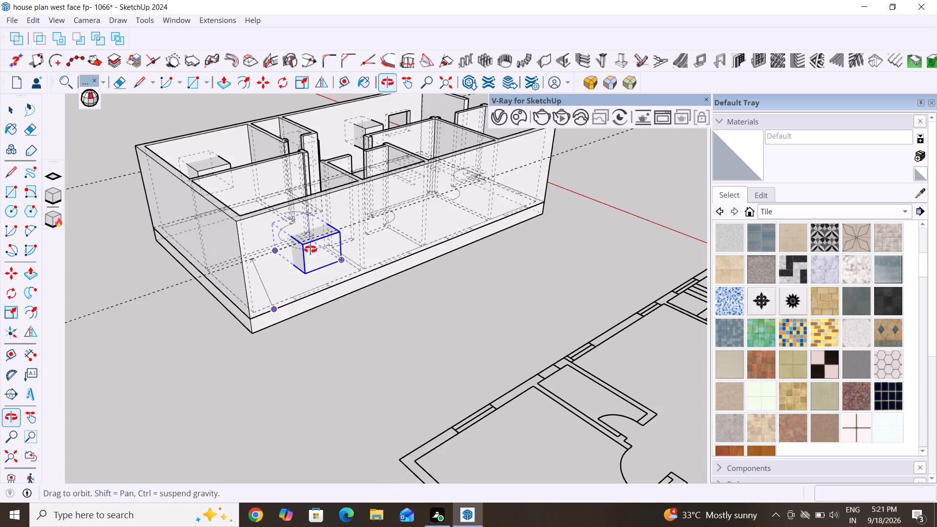
pyautogui.moveTo(310, 249); pyautogui.dragTo(321, 242, button='middle')
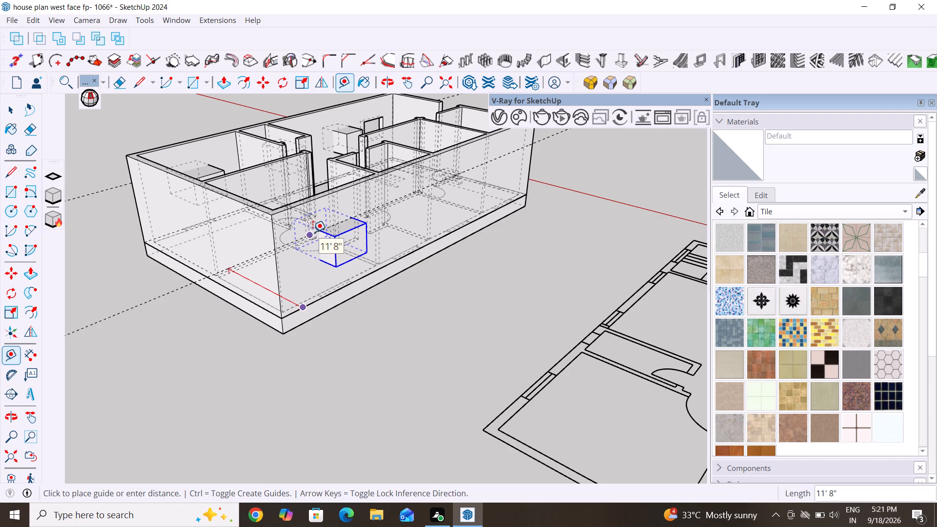
pyautogui.press('Up')
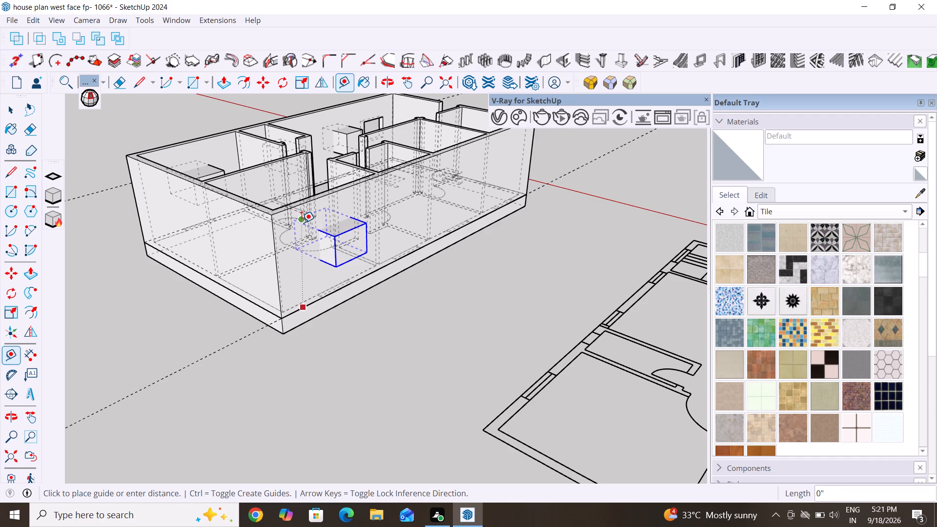
pyautogui.press('4')
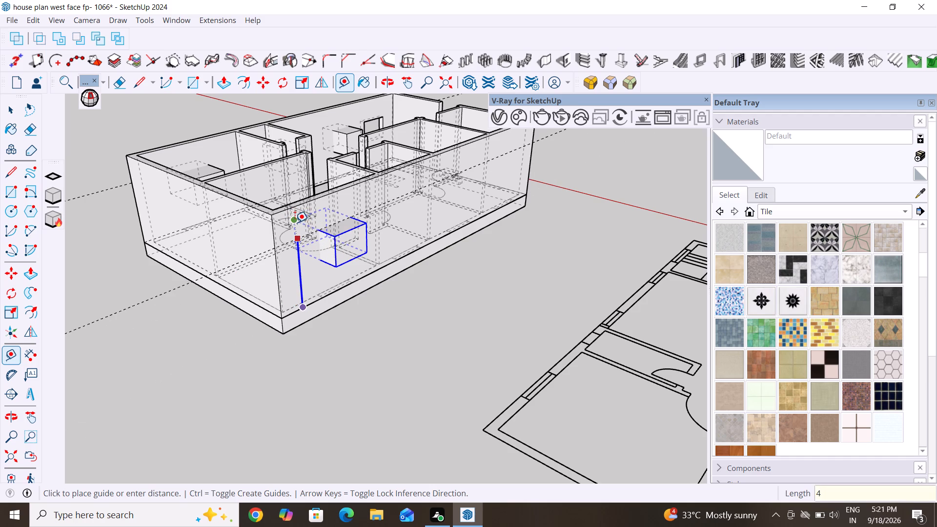
pyautogui.press('BackSpace')
pyautogui.write("7'")
pyautogui.press('Return')
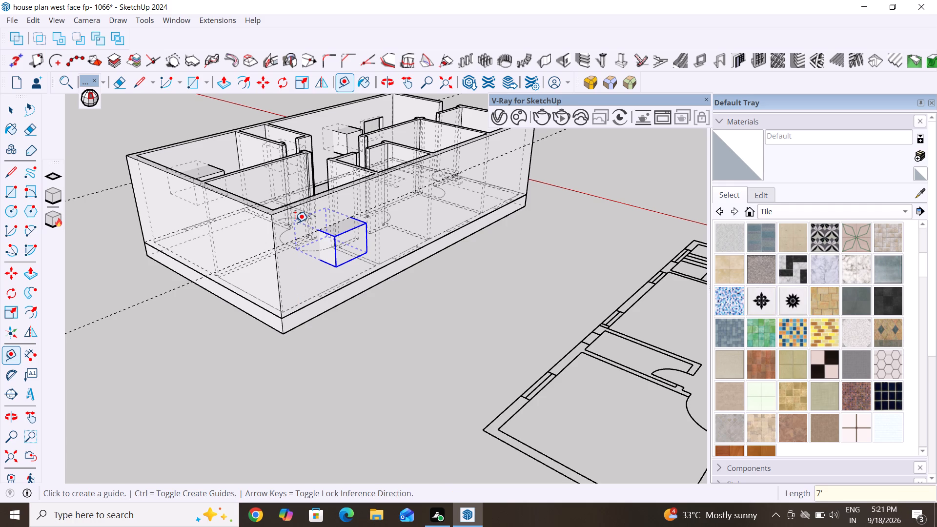
pyautogui.click(6, 112)
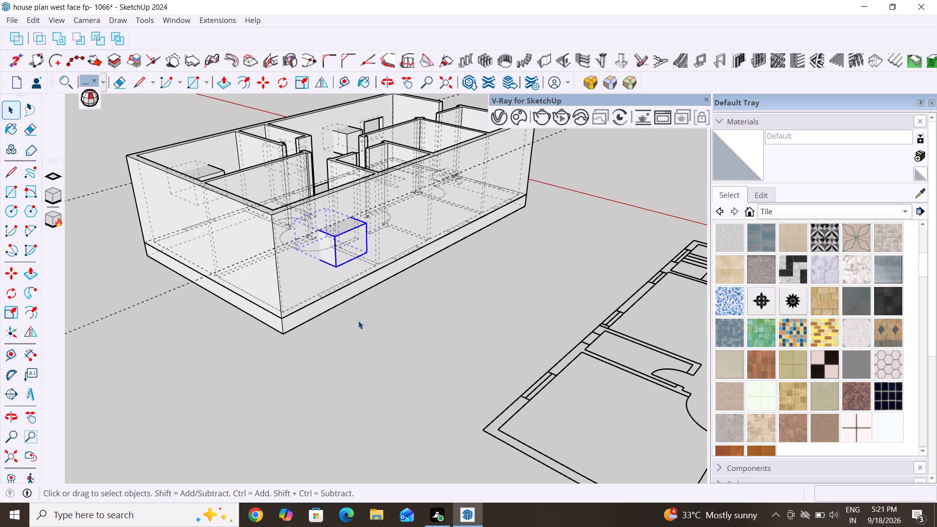
# Copy the window block on the opposite long wall about 11' 8" along the 7' guide line, toward the wall's far end.
pyautogui.moveTo(358, 321); pyautogui.dragTo(243, 348, button='middle')
pyautogui.scroll(4, 279, 281)
pyautogui.scroll(4, 244, 199)
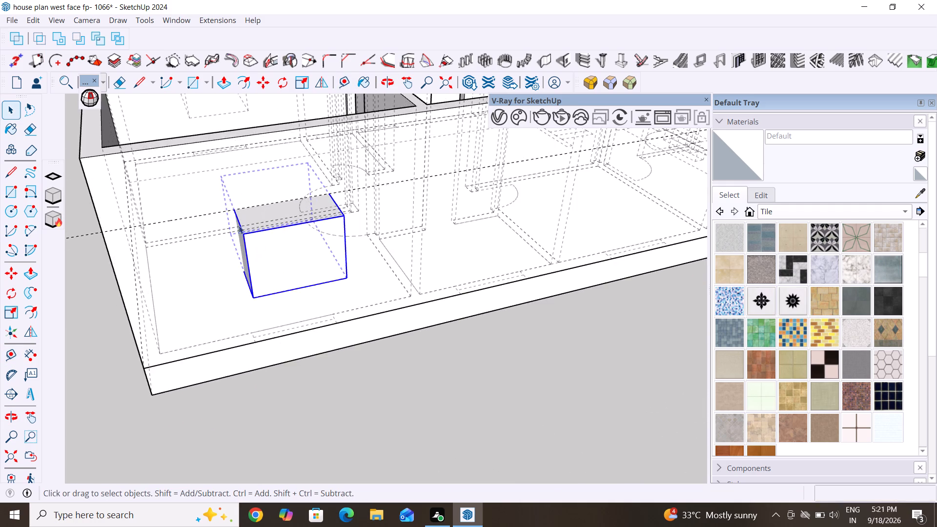
pyautogui.moveTo(237, 257); pyautogui.dragTo(418, 343, button='middle')
pyautogui.scroll(-9, 360, 267)
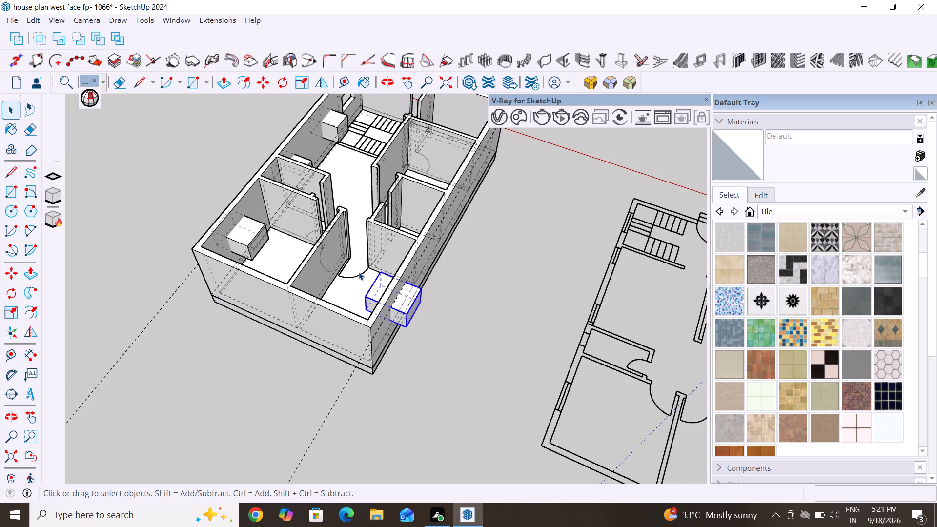
pyautogui.moveTo(362, 277); pyautogui.dragTo(131, 241, button='middle')
pyautogui.moveTo(386, 335); pyautogui.dragTo(380, 393, button='middle')
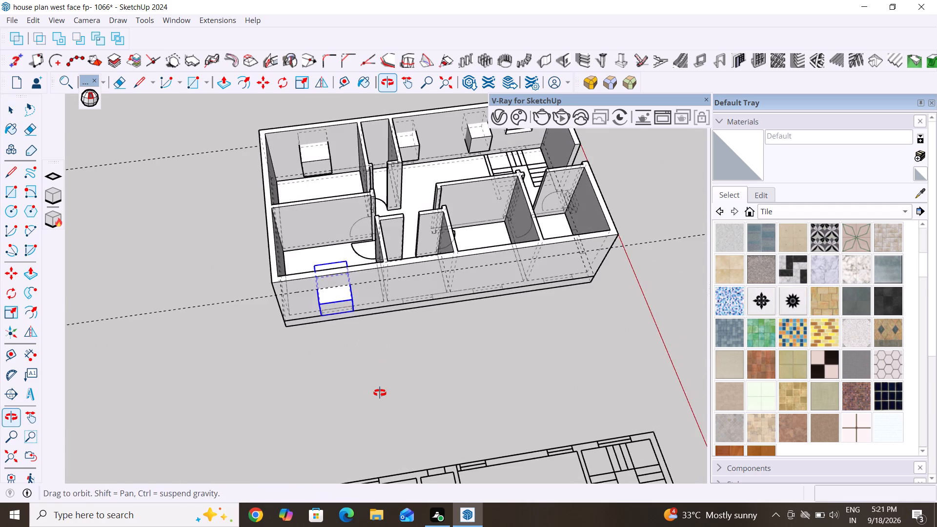
pyautogui.moveTo(380, 393); pyautogui.dragTo(346, 371, button='middle')
pyautogui.moveTo(371, 390); pyautogui.dragTo(384, 323, button='middle')
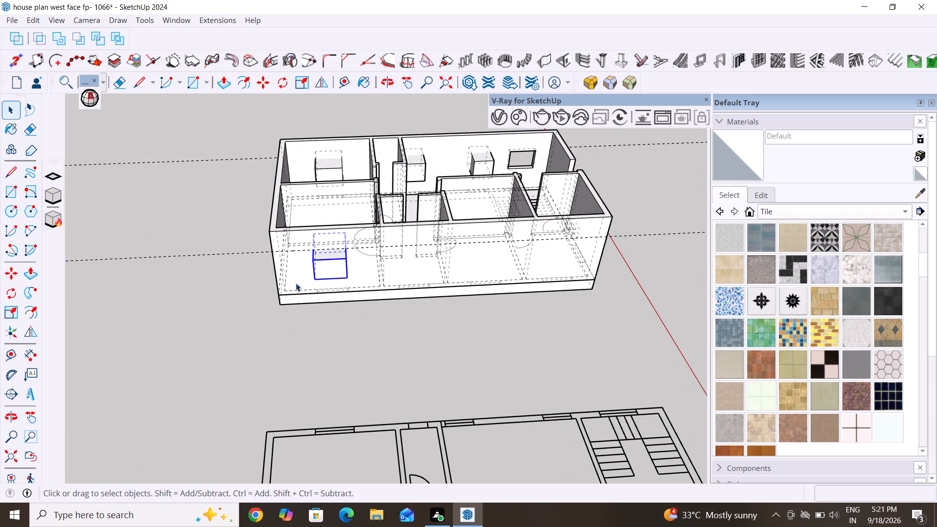
pyautogui.press('Escape')
pyautogui.press('Escape')
pyautogui.click(337, 267)
pyautogui.press('m')
pyautogui.press('Return')
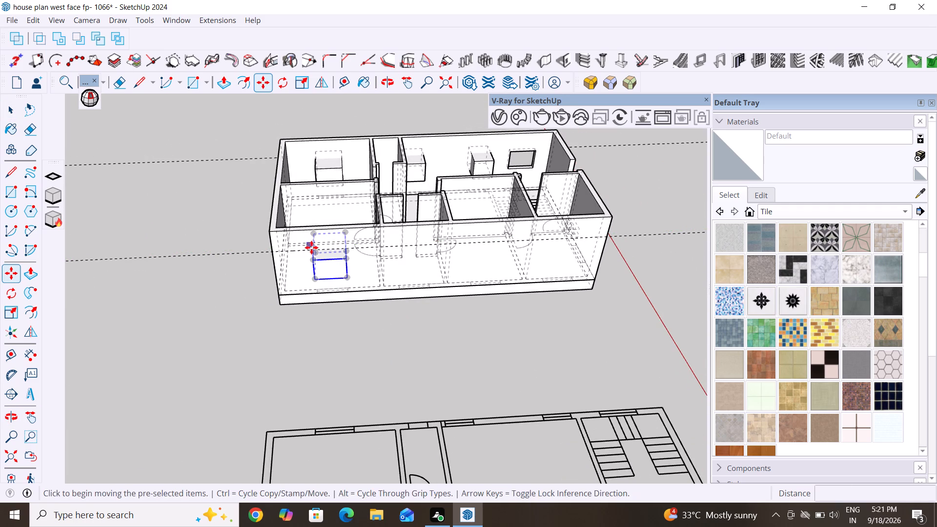
pyautogui.moveTo(310, 262); pyautogui.dragTo(355, 286, button='middle')
pyautogui.scroll(7, 331, 286)
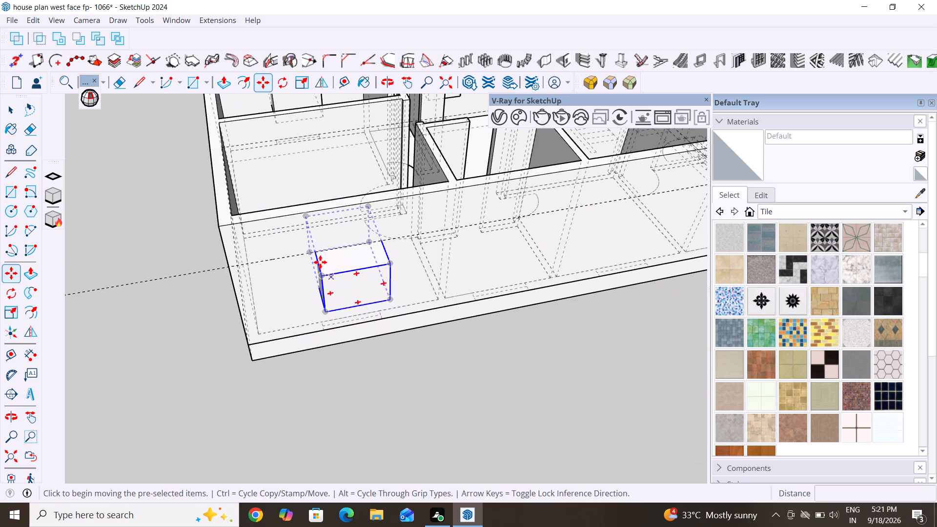
pyautogui.scroll(8, 312, 252)
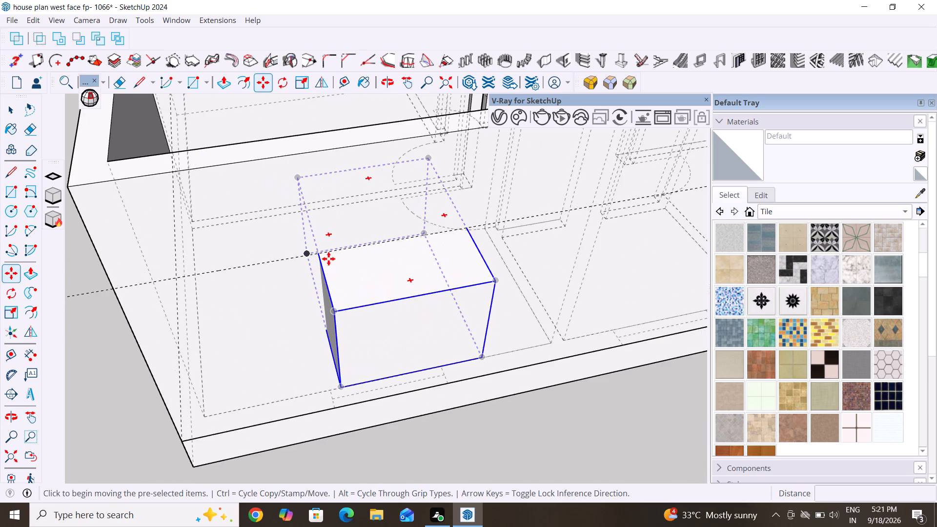
pyautogui.click(318, 254)
pyautogui.scroll(-4, 318, 254)
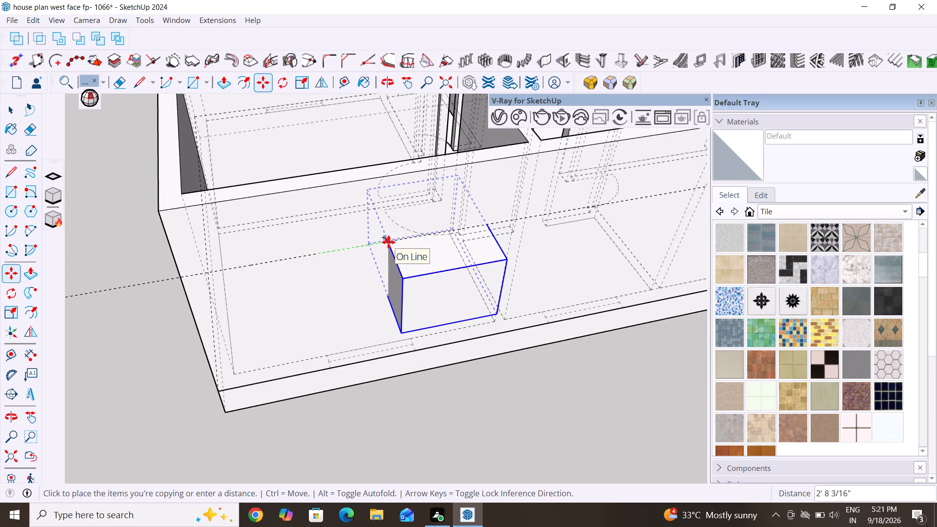
pyautogui.moveTo(583, 211); pyautogui.dragTo(401, 151, button='middle')
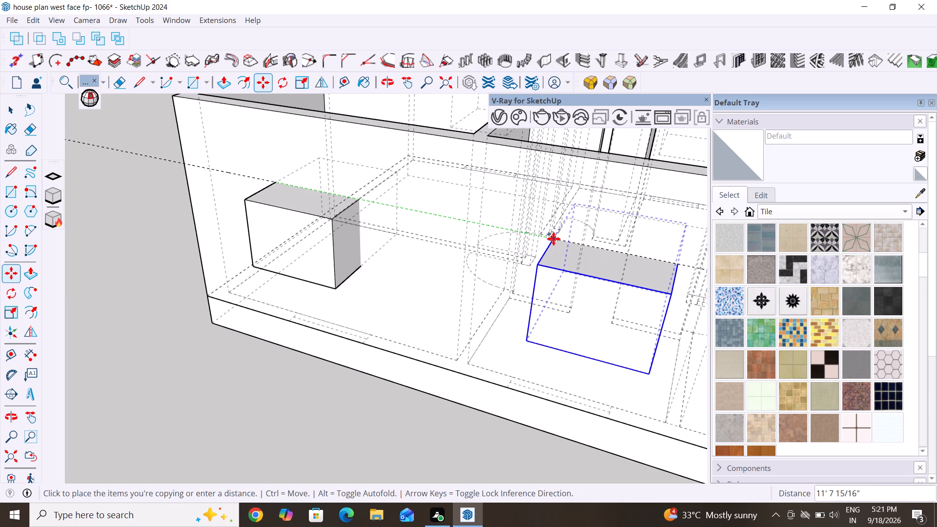
pyautogui.click(553, 239)
# Move the copied window block down about 4' 1 1/4" so its lower inner corner sits at the wall's bottom edge above the plinth.
pyautogui.moveTo(507, 311); pyautogui.dragTo(661, 353, button='middle')
pyautogui.moveTo(635, 336); pyautogui.dragTo(607, 241, button='middle')
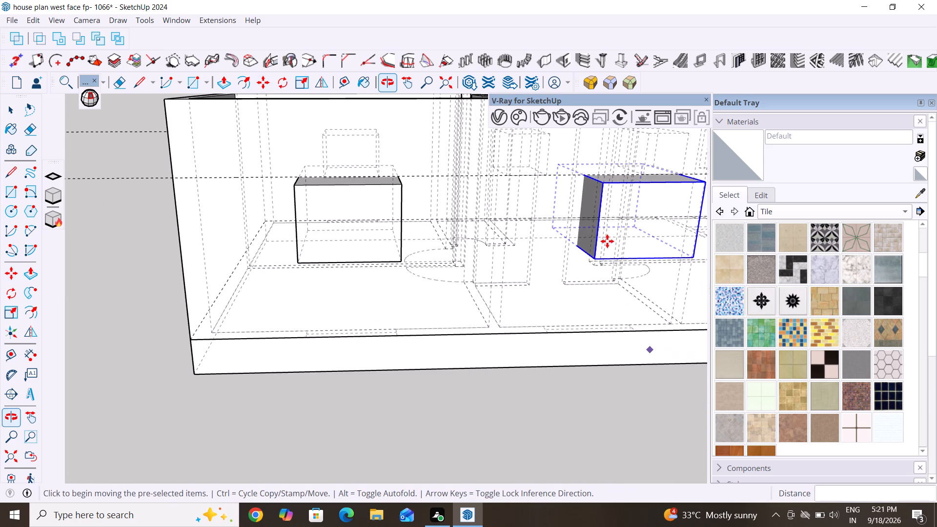
pyautogui.click(578, 245)
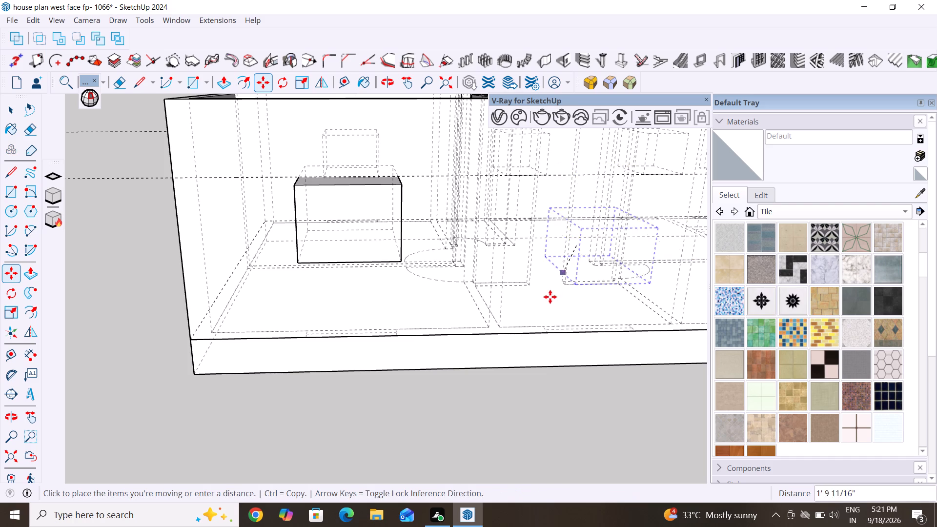
pyautogui.click(544, 336)
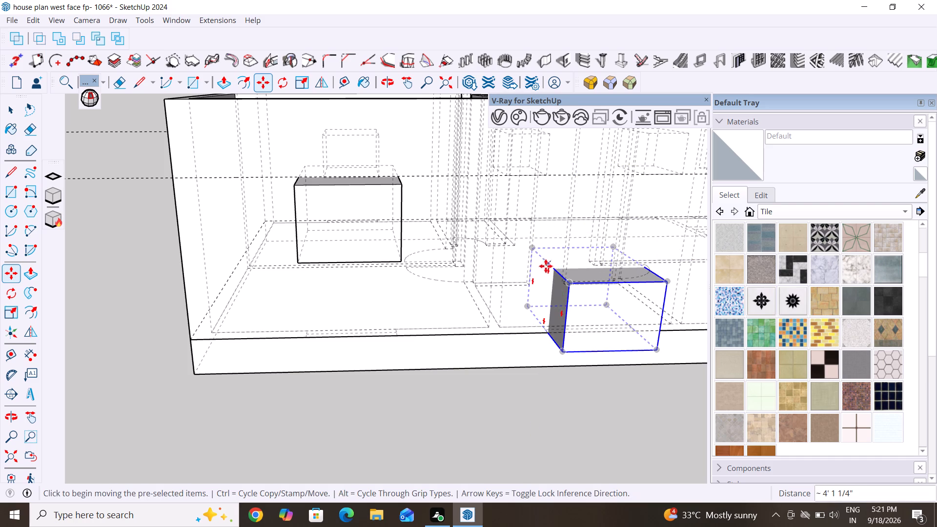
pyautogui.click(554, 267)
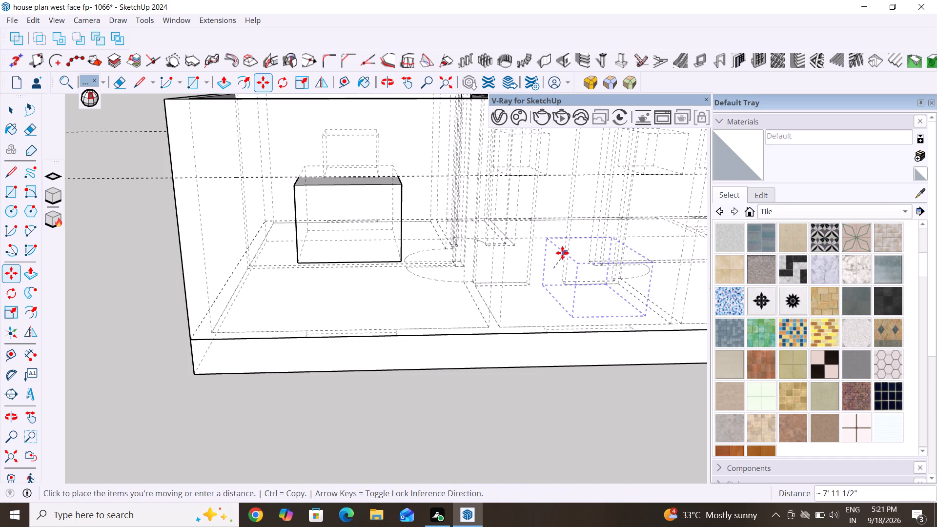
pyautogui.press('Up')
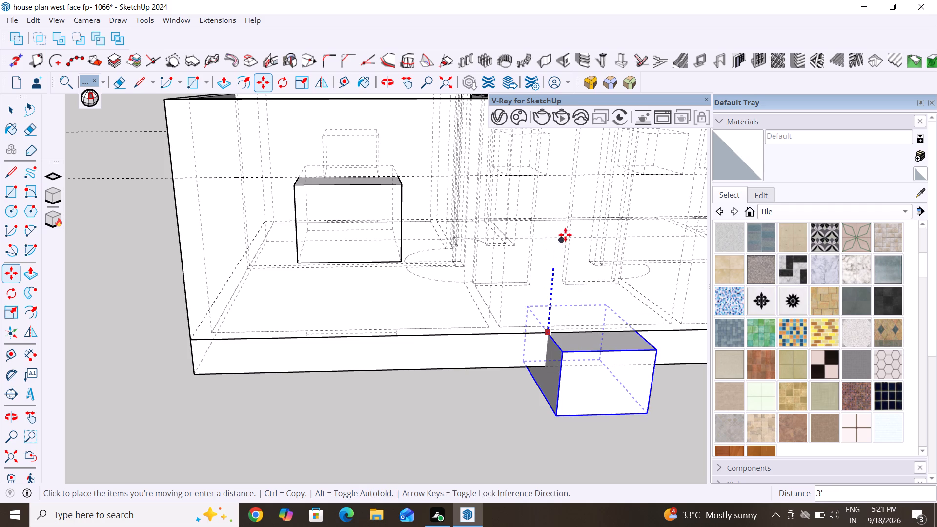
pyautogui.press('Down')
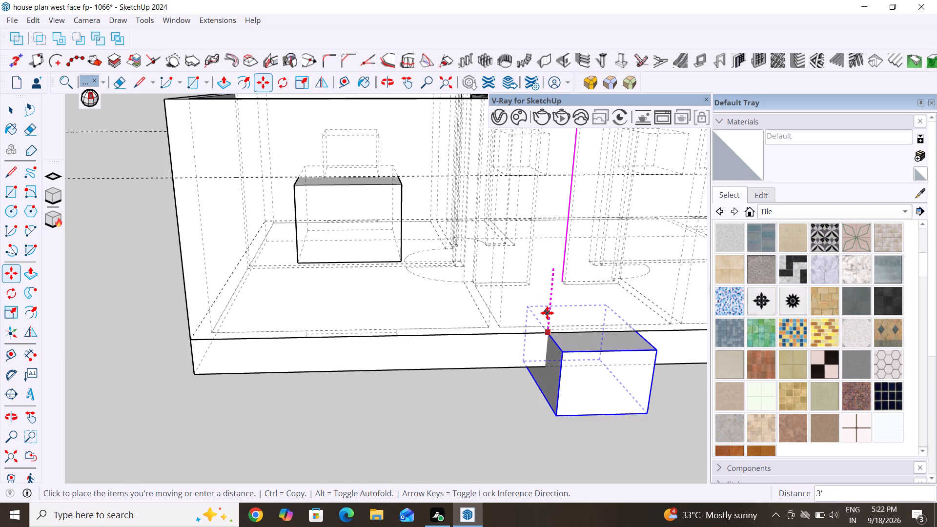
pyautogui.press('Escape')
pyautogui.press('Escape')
# Move the copied window block straight up by about 1' 11 3/4", and again about 2' 1/4", until its top edge meets the 7' guide line.
pyautogui.click(554, 270)
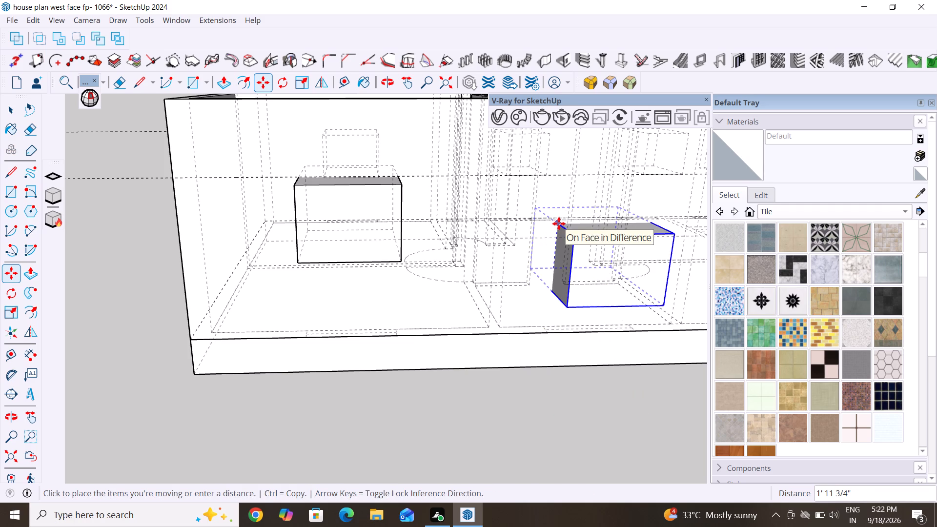
pyautogui.click(559, 223)
pyautogui.scroll(-2, 432, 341)
pyautogui.moveTo(441, 351); pyautogui.dragTo(512, 405, button='middle')
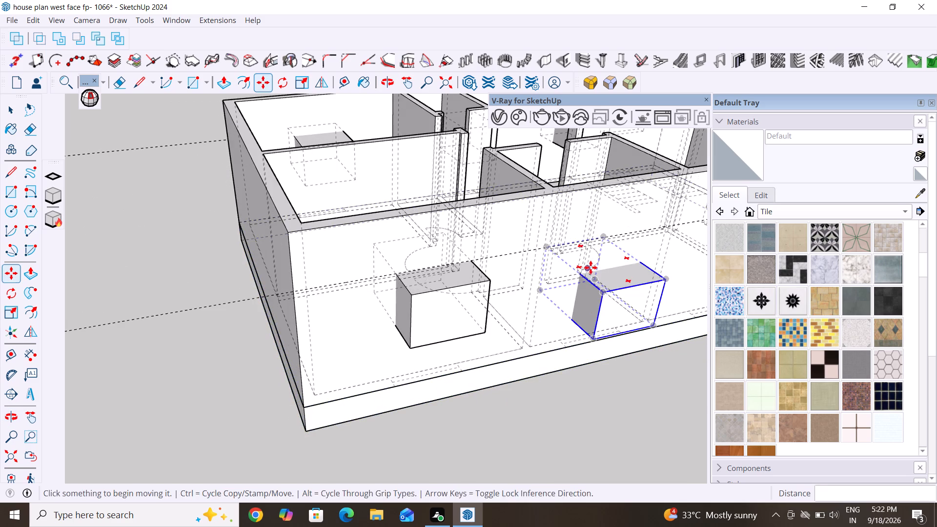
pyautogui.moveTo(591, 267); pyautogui.dragTo(607, 263, button='middle')
pyautogui.scroll(4, 569, 262)
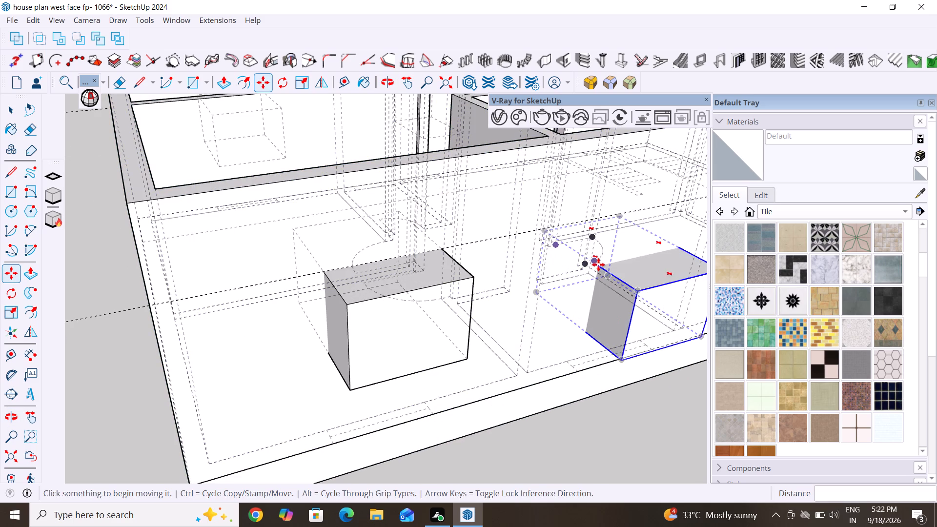
pyautogui.scroll(9, 609, 268)
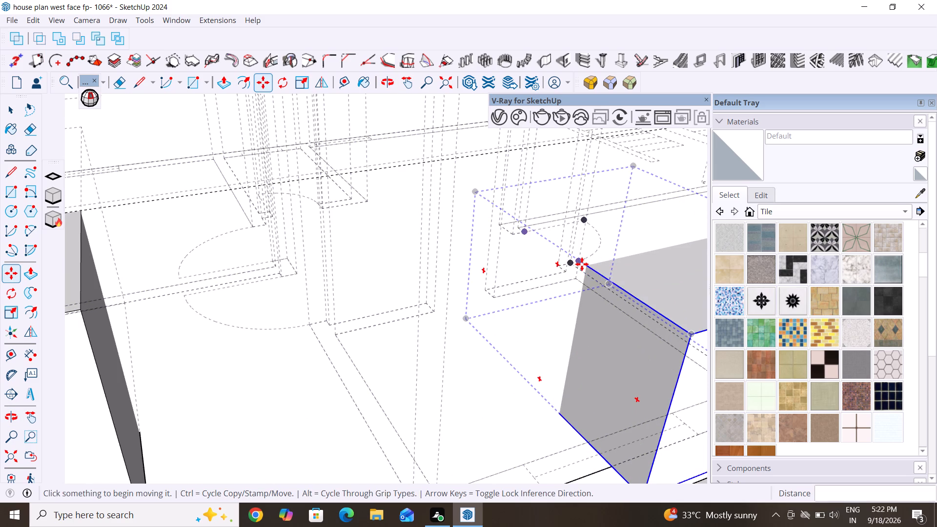
pyautogui.click(587, 264)
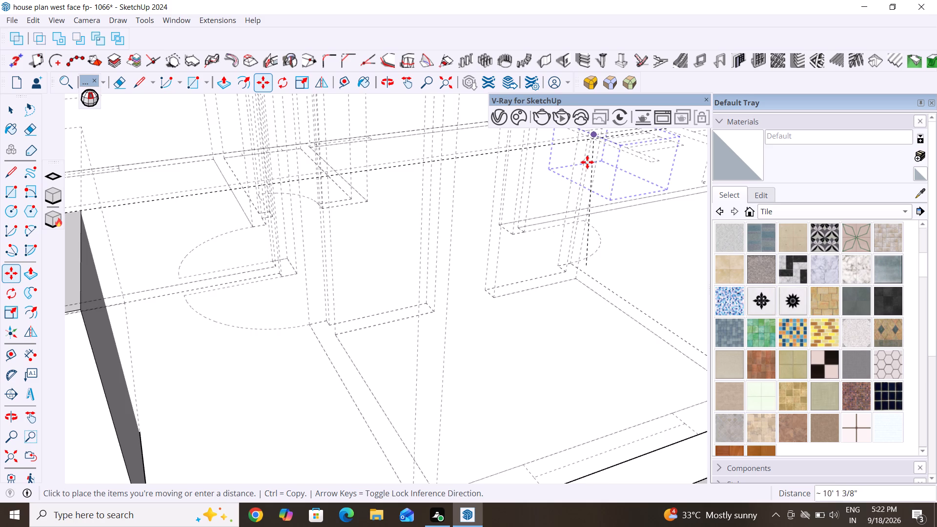
pyautogui.scroll(-14, 587, 162)
pyautogui.moveTo(587, 162); pyautogui.dragTo(324, 332, button='middle')
pyautogui.scroll(-1, 324, 332)
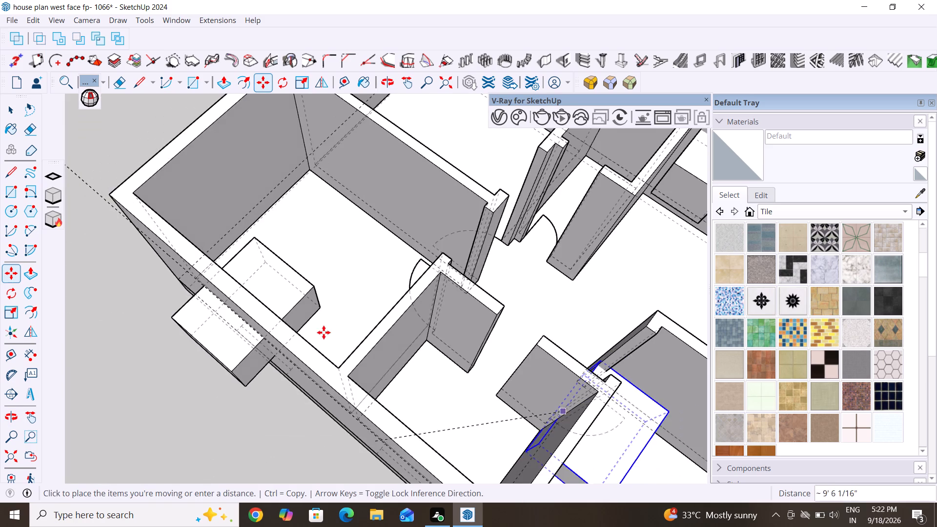
pyautogui.scroll(-5, 406, 270)
pyautogui.moveTo(365, 411); pyautogui.dragTo(427, 215, button='middle')
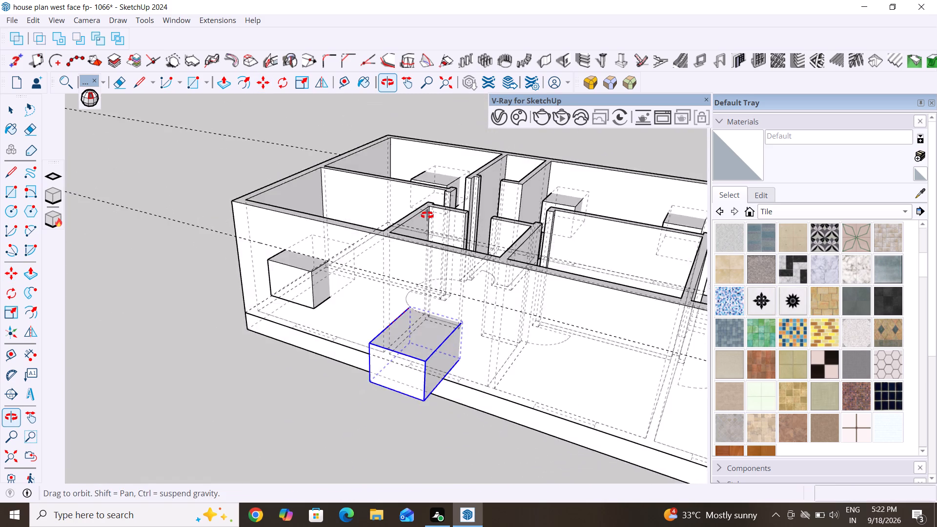
pyautogui.moveTo(427, 215); pyautogui.dragTo(456, 179, button='middle')
pyautogui.moveTo(437, 267); pyautogui.dragTo(498, 220, button='middle')
pyautogui.moveTo(450, 289); pyautogui.dragTo(498, 366, button='middle')
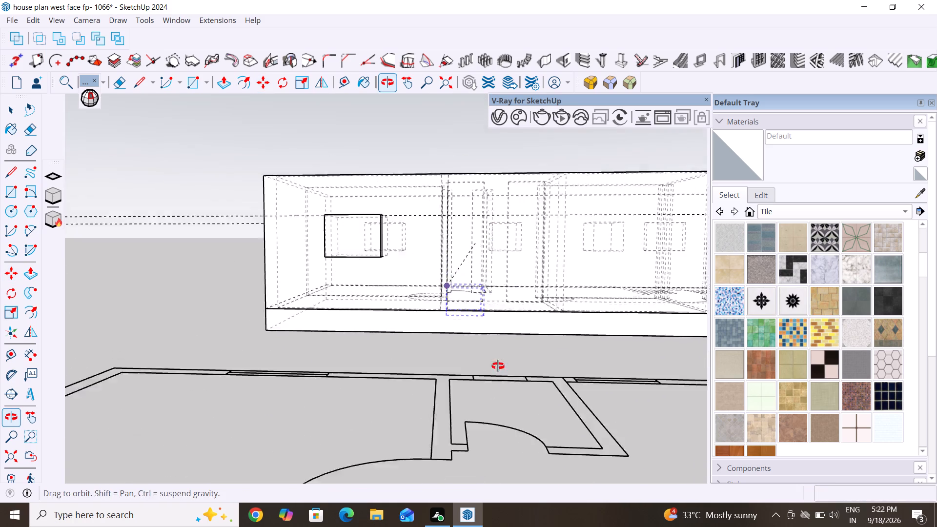
pyautogui.moveTo(498, 366); pyautogui.dragTo(551, 410, button='middle')
pyautogui.click(542, 297)
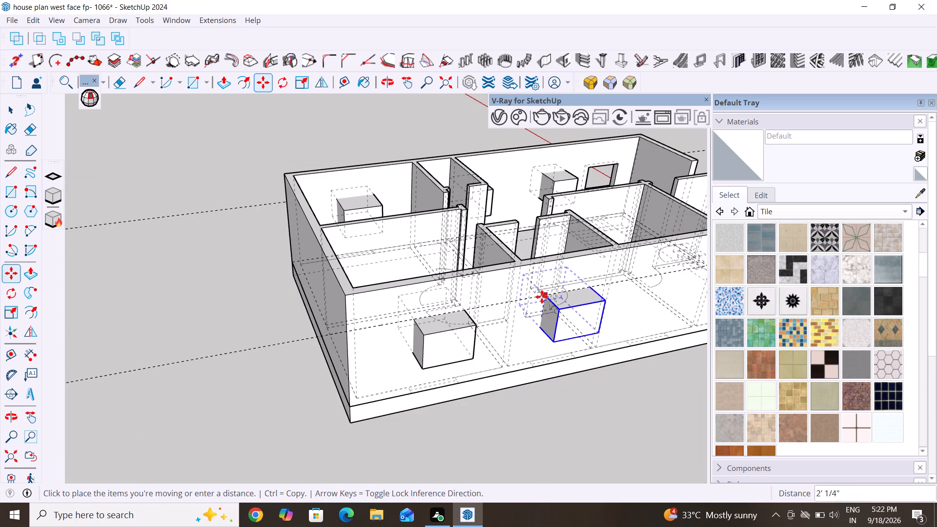
pyautogui.scroll(-4, 426, 361)
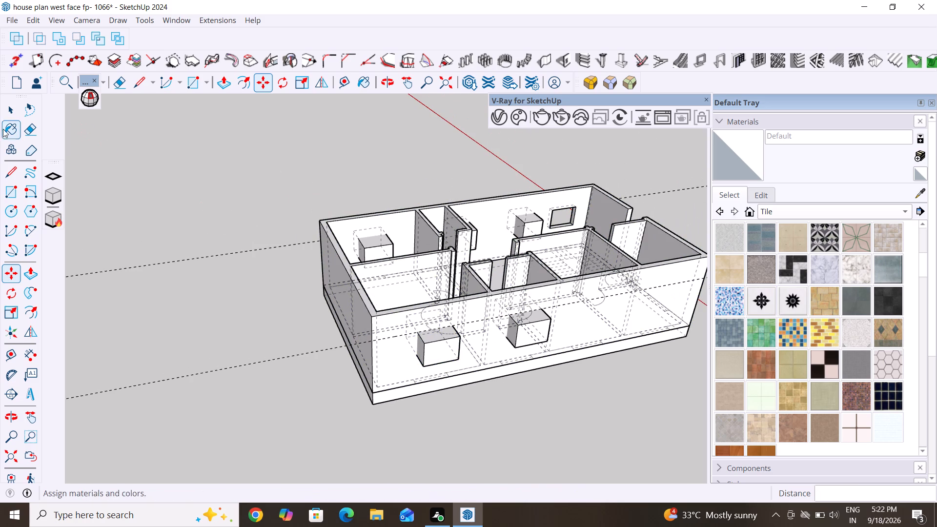
pyautogui.click(16, 112)
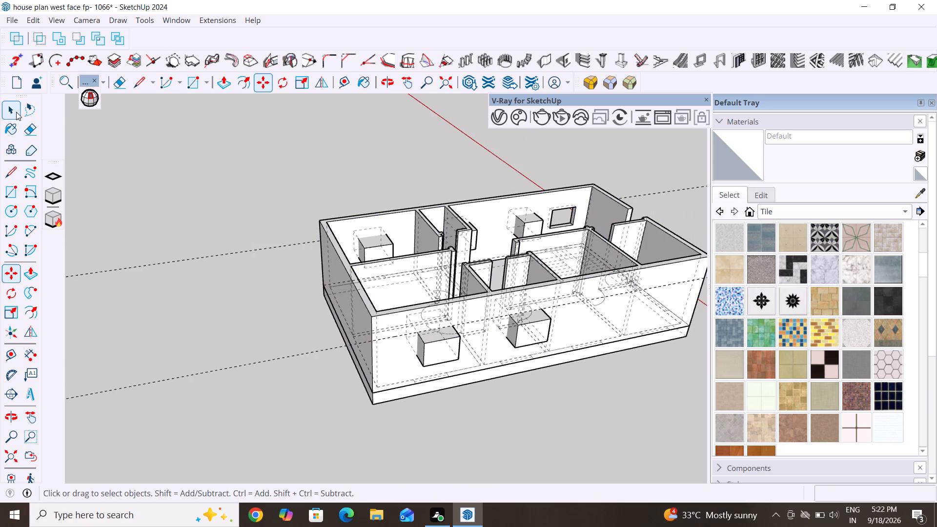
# Copy the second window block about 9' further along the 7' guide line on the opposite long wall.
pyautogui.scroll(-6, 127, 285)
pyautogui.scroll(8, 465, 360)
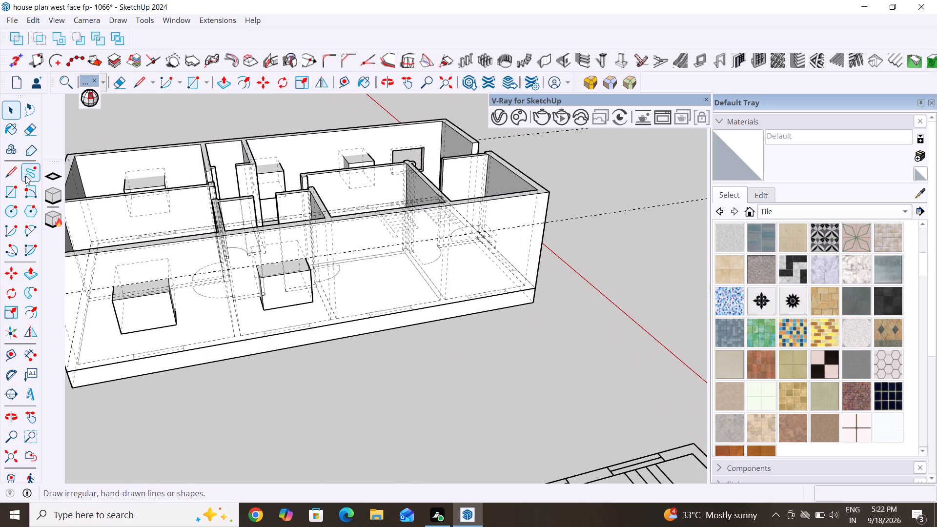
pyautogui.click(289, 286)
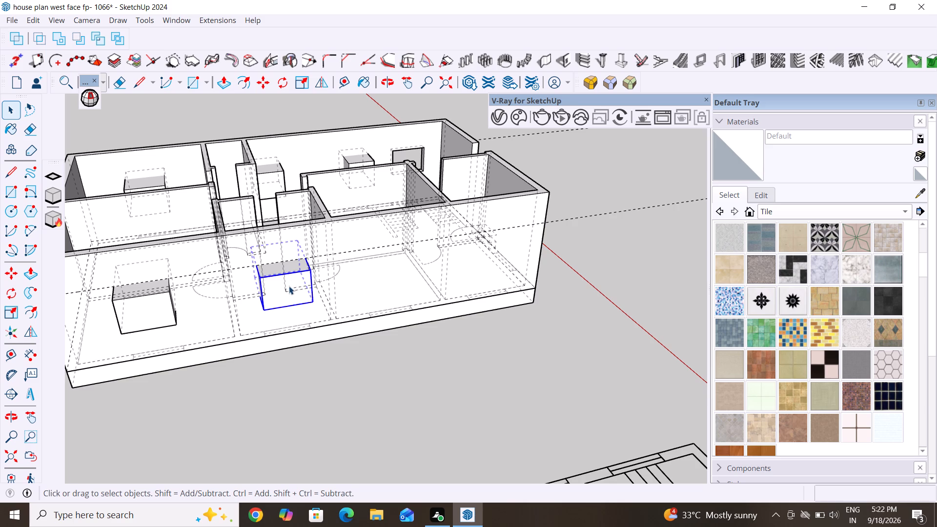
pyautogui.press('m')
pyautogui.press('Return')
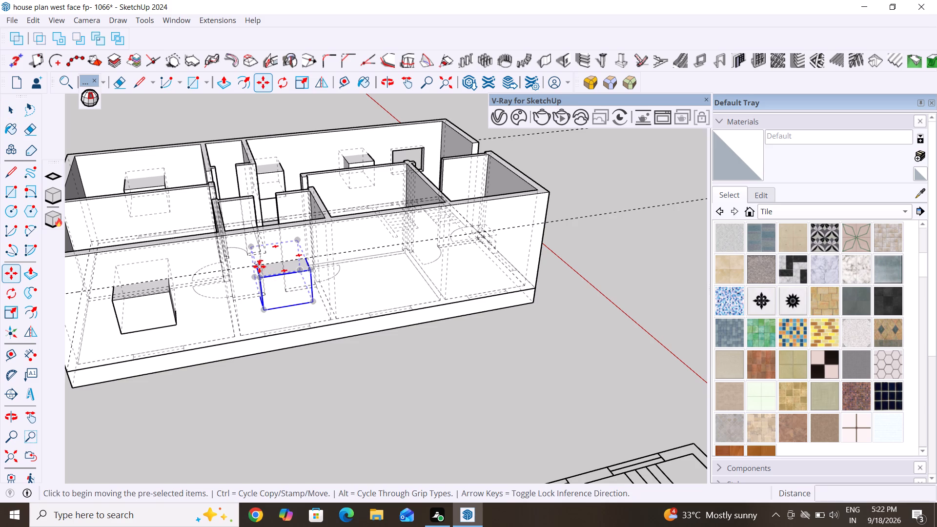
pyautogui.click(258, 265)
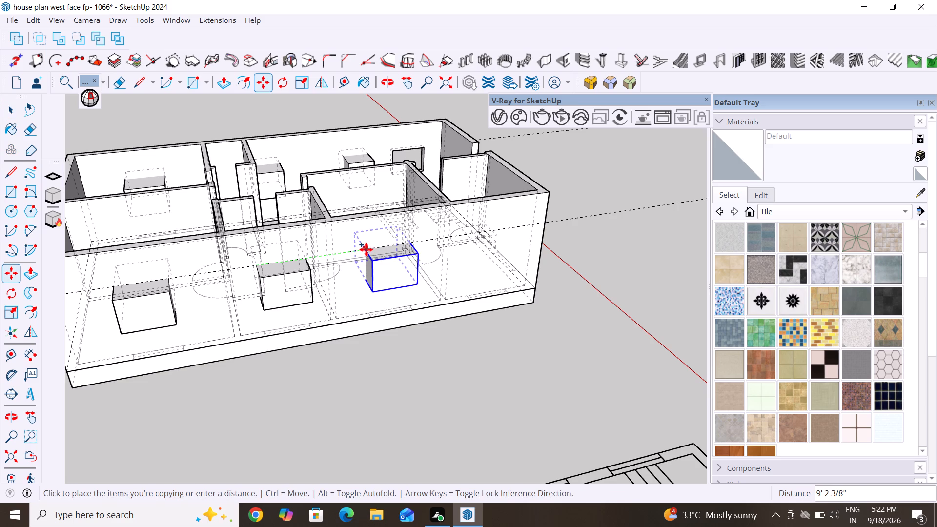
pyautogui.click(365, 248)
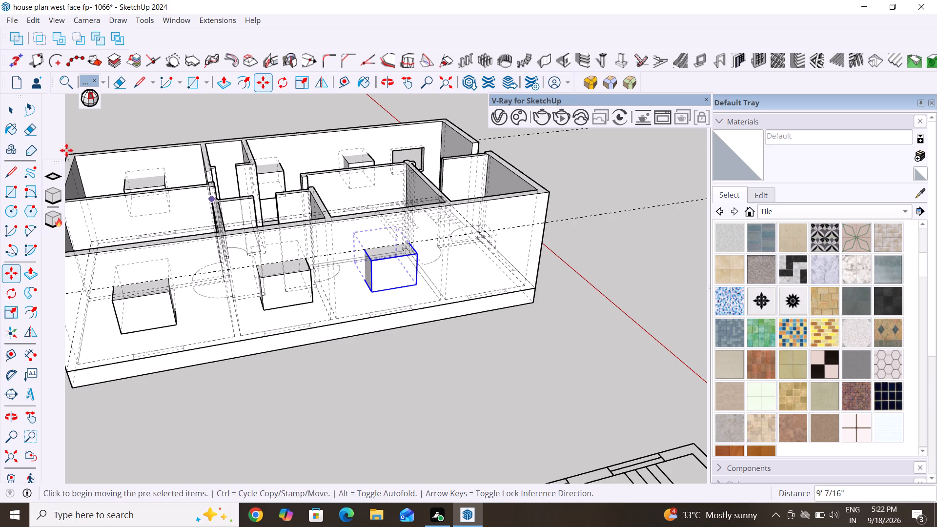
pyautogui.click(12, 109)
# Move the third window block on the opposite long wall down 4' so its lower inner corner meets the wall's bottom edge above the plinth.
pyautogui.moveTo(297, 360); pyautogui.dragTo(415, 325, button='middle')
pyautogui.scroll(4, 404, 296)
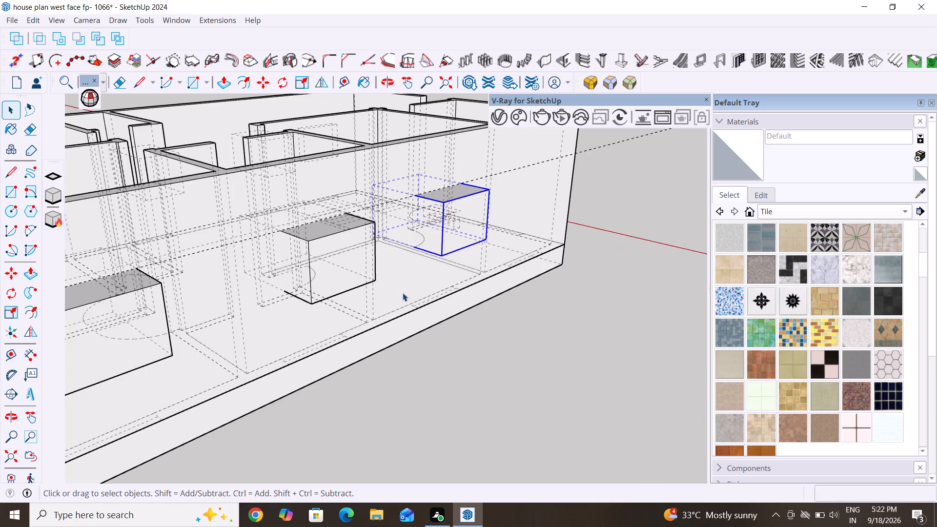
pyautogui.moveTo(404, 293); pyautogui.dragTo(432, 310, button='middle')
pyautogui.press('Escape')
pyautogui.press('Escape')
pyautogui.press('m')
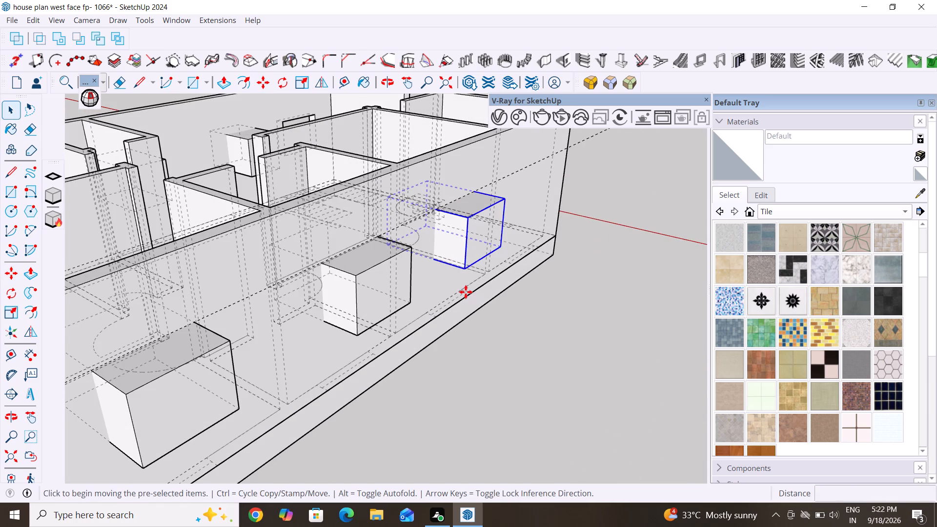
pyautogui.scroll(4, 466, 290)
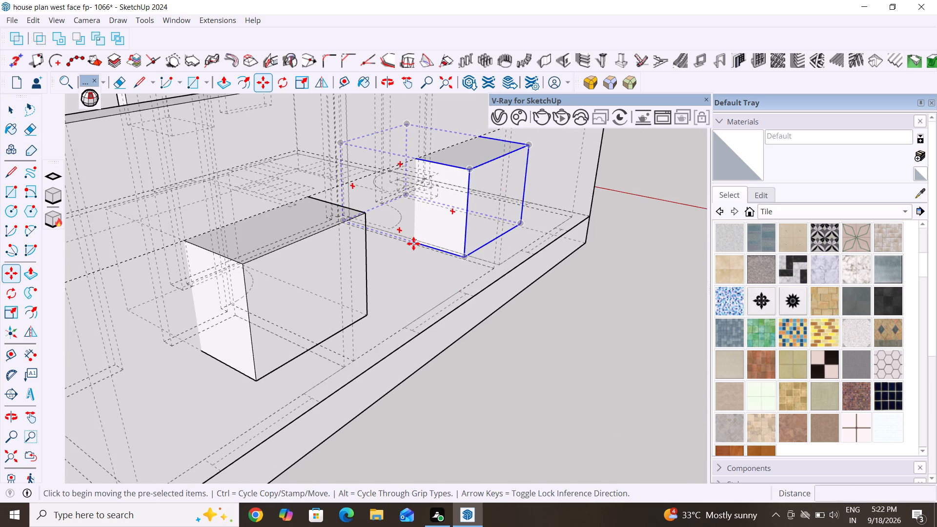
pyautogui.click(413, 243)
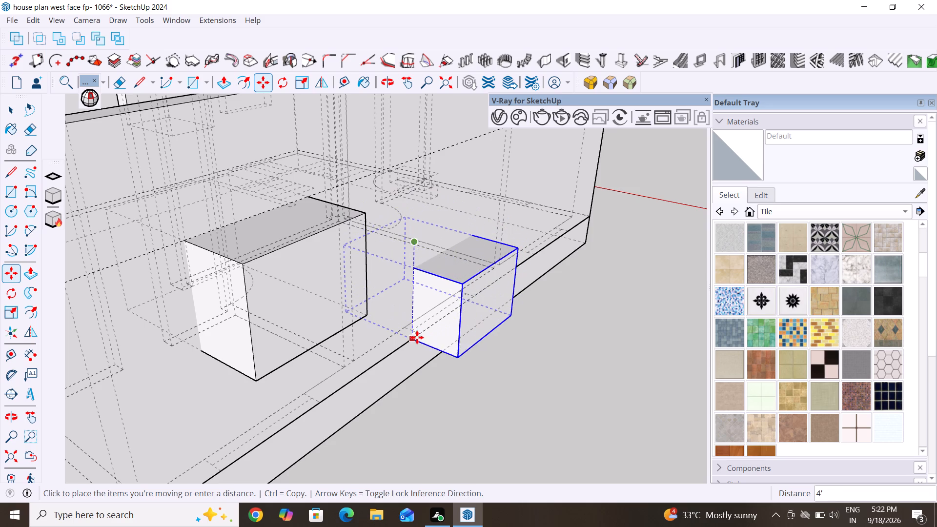
pyautogui.click(420, 334)
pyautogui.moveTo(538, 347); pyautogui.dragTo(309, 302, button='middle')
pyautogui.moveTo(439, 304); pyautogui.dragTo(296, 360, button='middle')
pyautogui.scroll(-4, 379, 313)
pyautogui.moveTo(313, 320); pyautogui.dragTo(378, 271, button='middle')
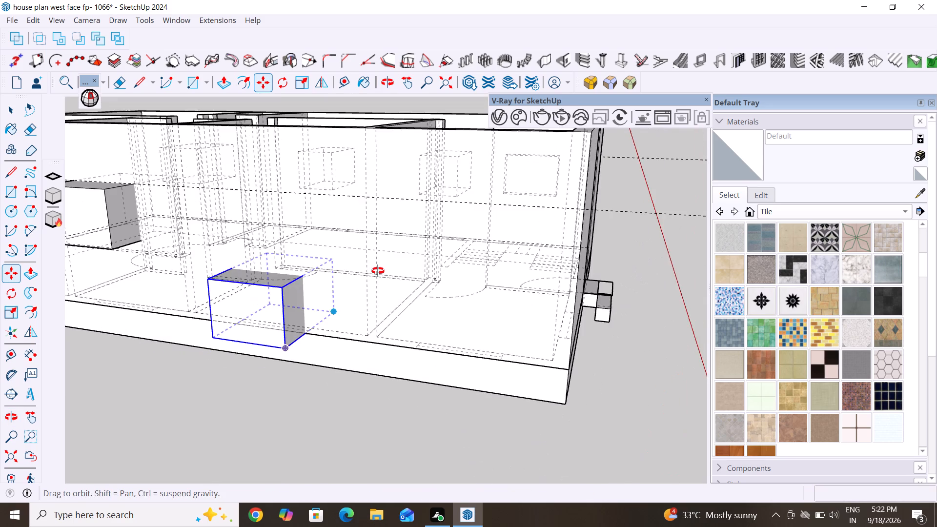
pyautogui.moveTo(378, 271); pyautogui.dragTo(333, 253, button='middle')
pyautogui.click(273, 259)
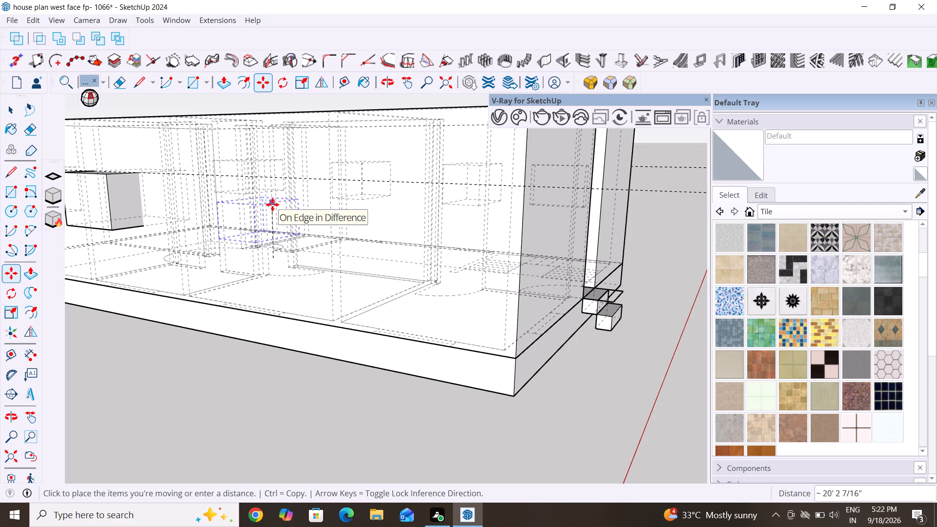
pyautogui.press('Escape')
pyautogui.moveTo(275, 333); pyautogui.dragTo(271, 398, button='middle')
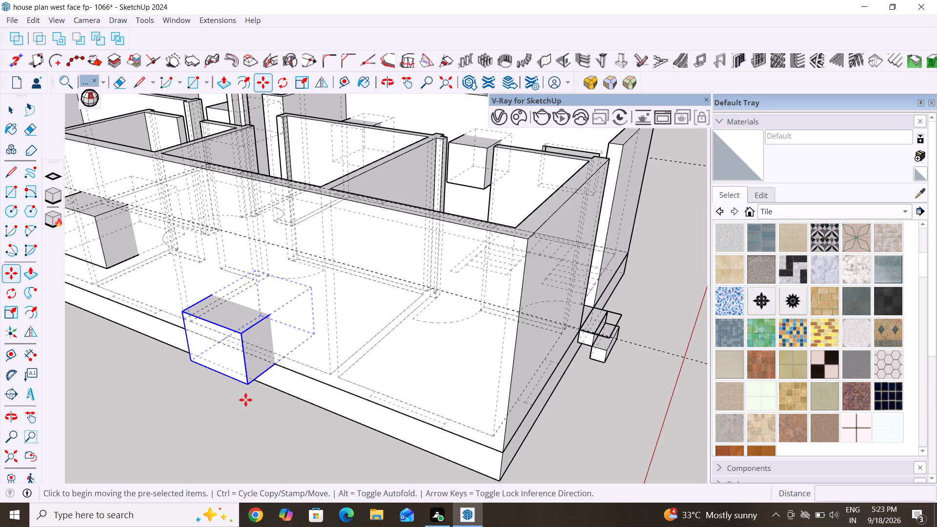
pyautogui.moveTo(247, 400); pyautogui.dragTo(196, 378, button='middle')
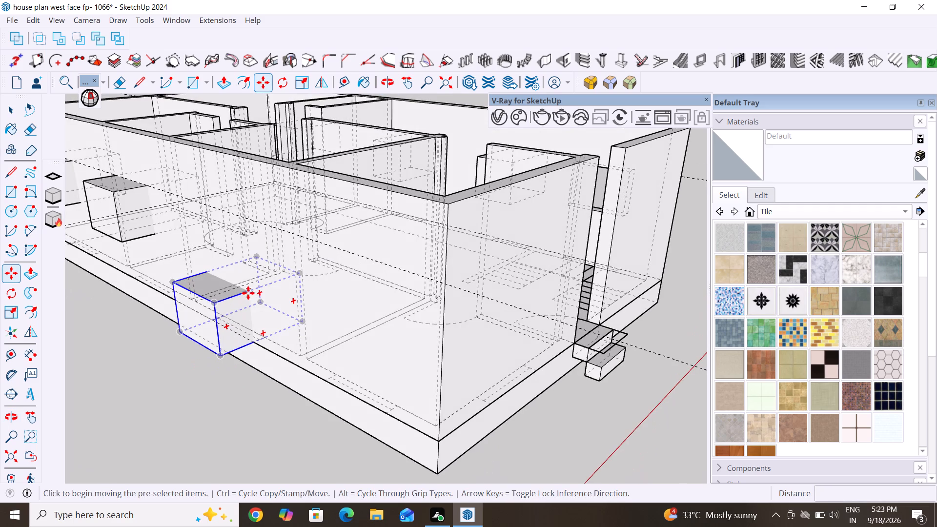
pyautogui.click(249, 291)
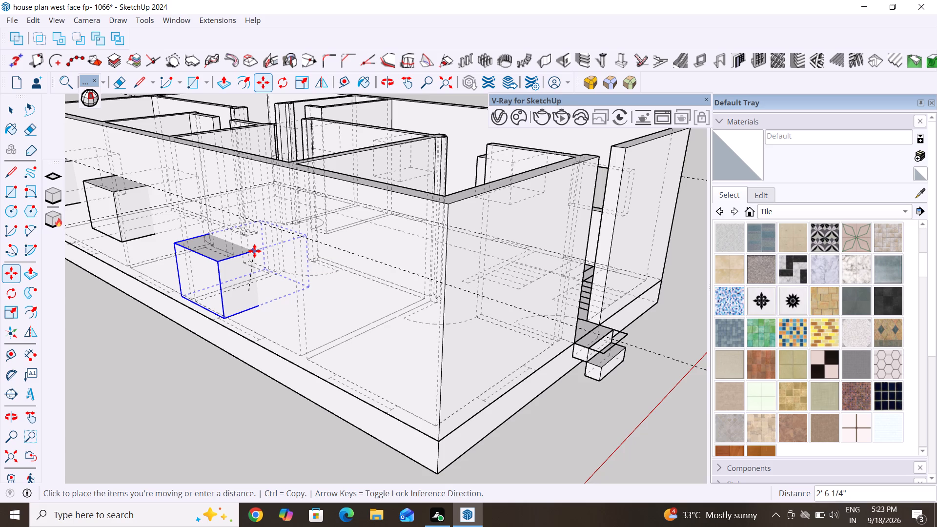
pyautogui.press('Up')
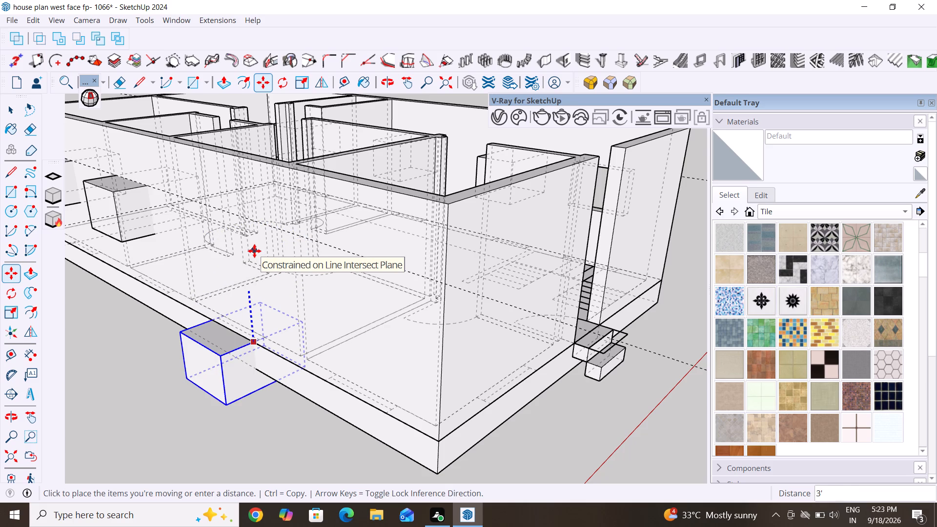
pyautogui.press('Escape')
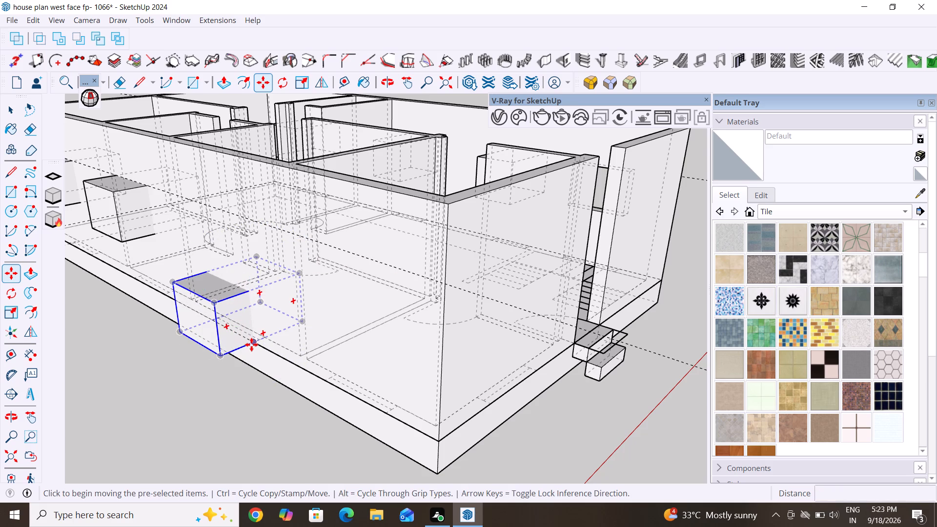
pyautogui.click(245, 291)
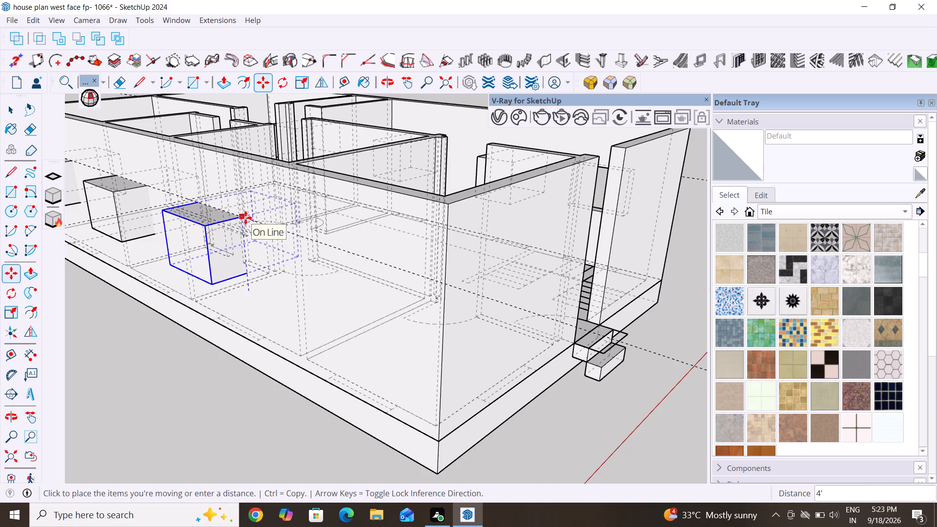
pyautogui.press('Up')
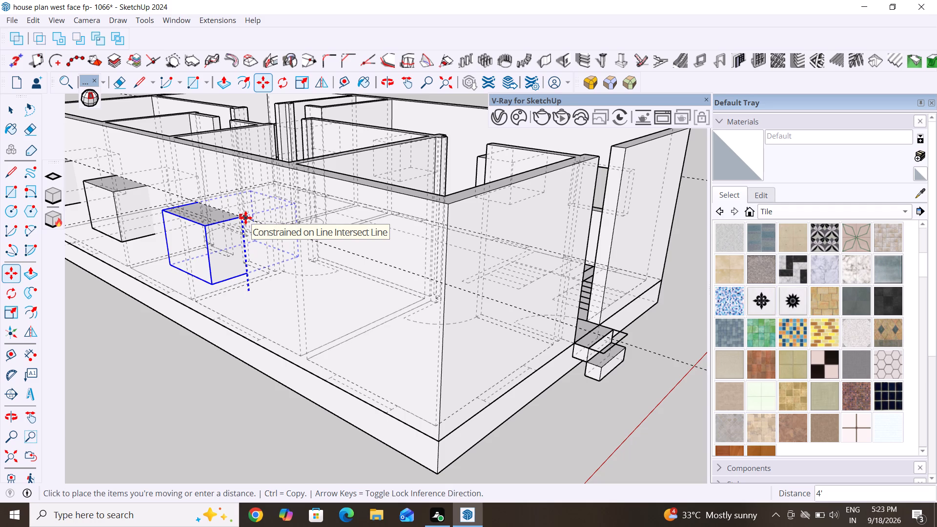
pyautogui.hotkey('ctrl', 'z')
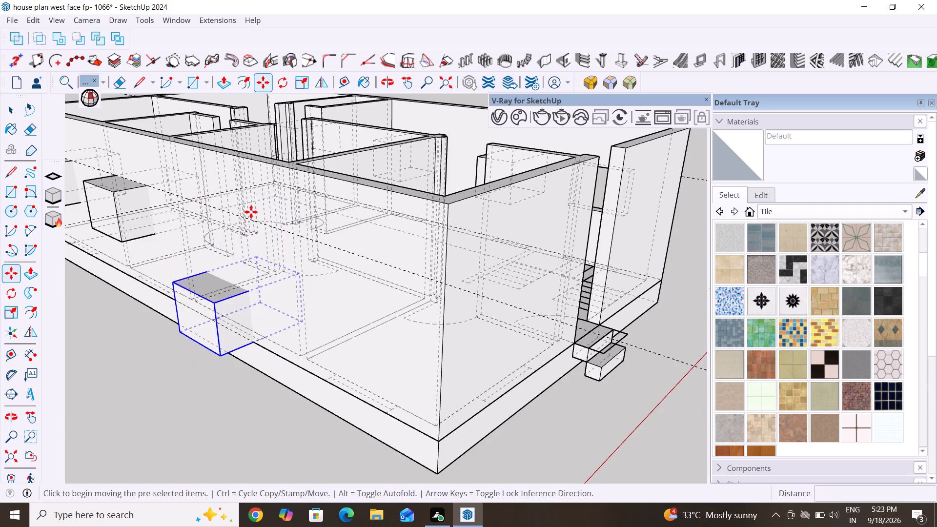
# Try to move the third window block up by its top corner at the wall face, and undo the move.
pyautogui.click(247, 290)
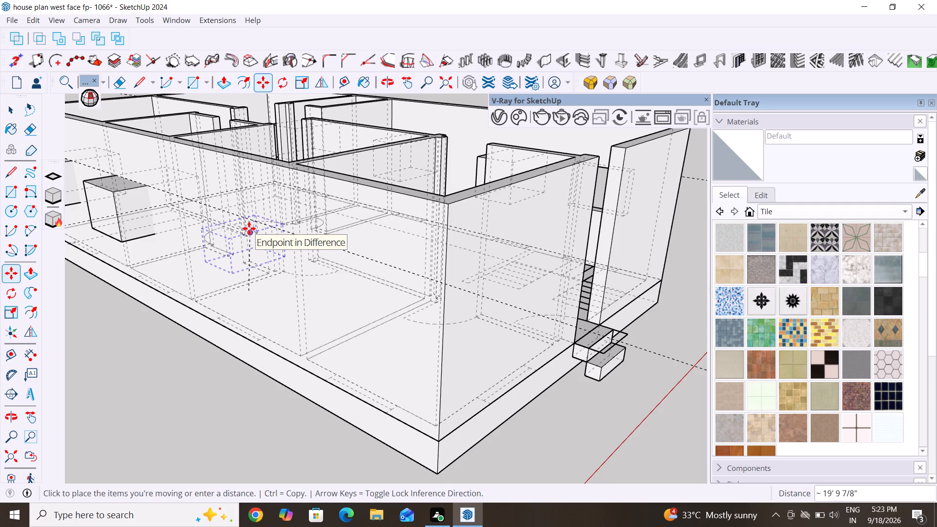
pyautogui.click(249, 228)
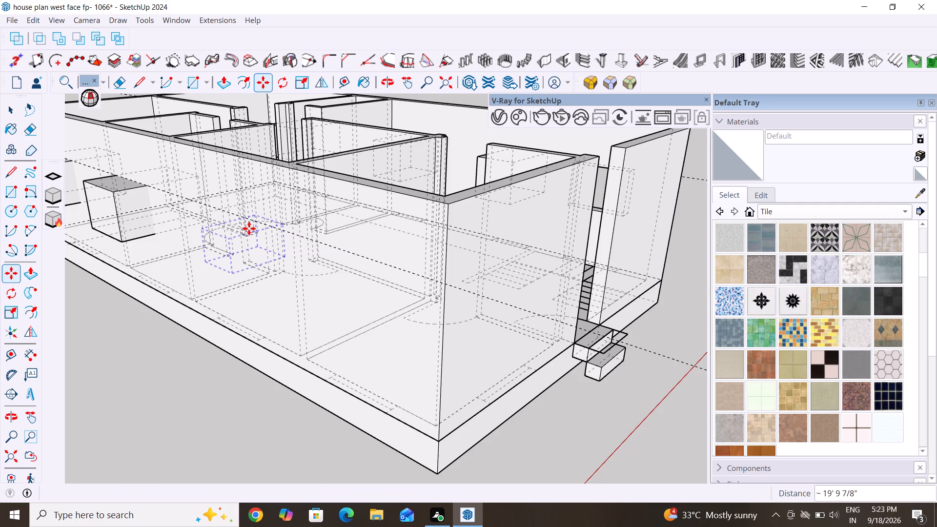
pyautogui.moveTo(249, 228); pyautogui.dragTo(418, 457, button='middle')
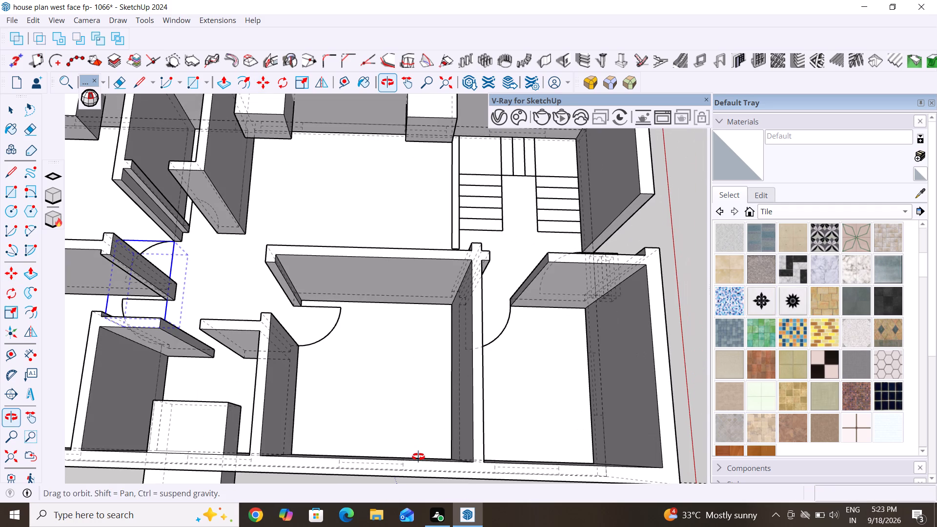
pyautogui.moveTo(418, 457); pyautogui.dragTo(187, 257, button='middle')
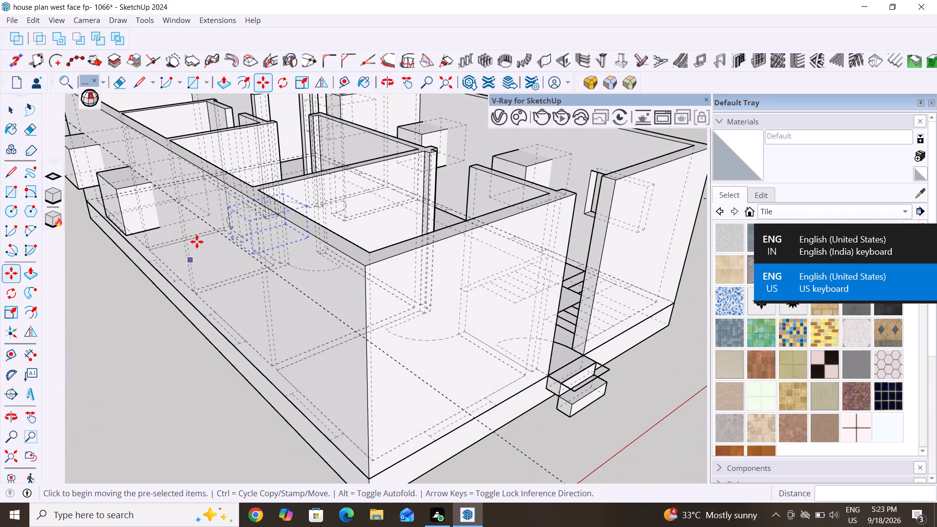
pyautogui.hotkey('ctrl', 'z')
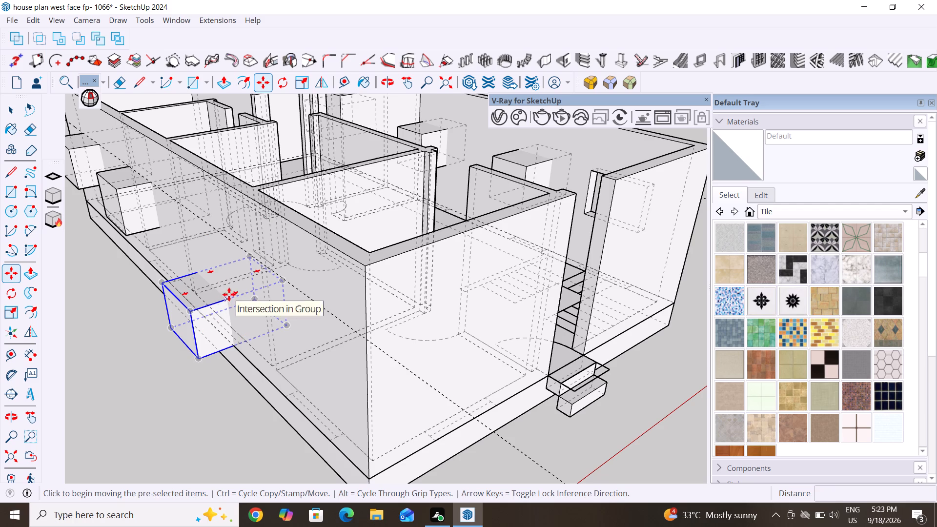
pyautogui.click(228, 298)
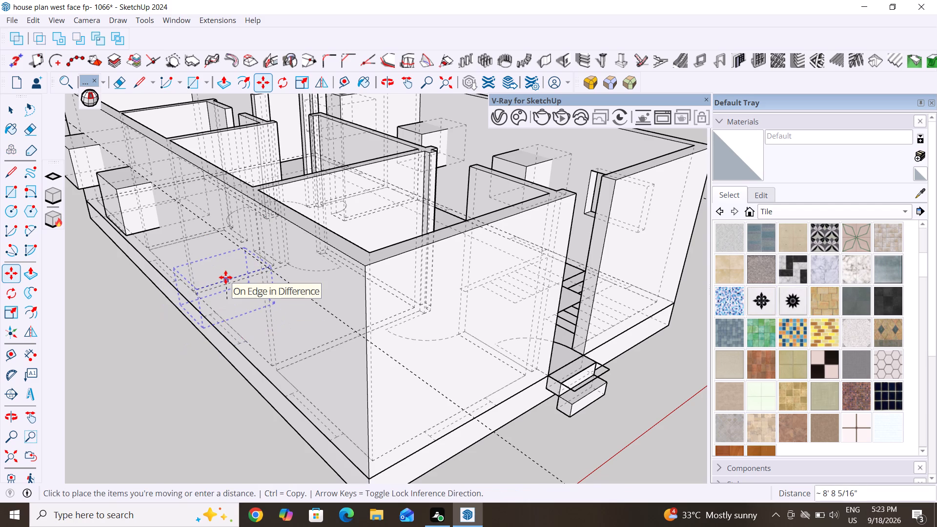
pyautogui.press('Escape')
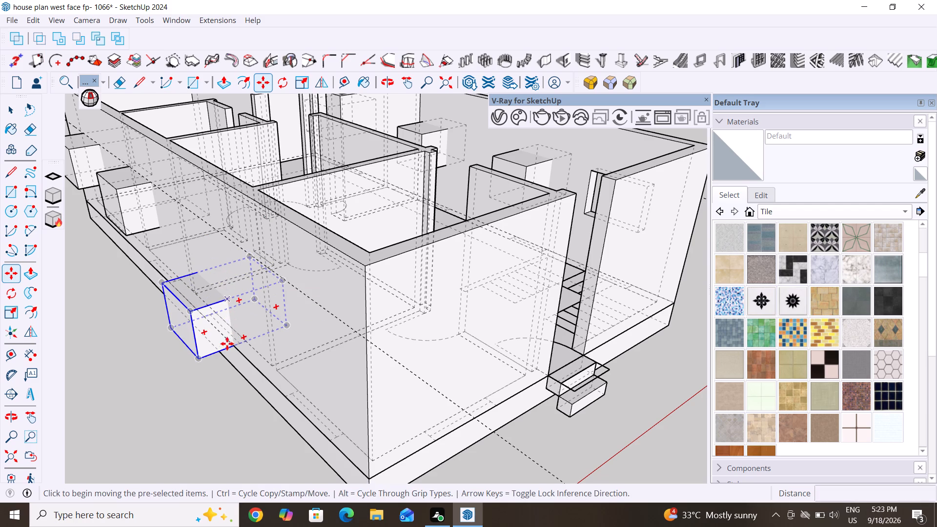
# Move the third window block straight up 3' from the wall's bottom edge.
pyautogui.click(232, 346)
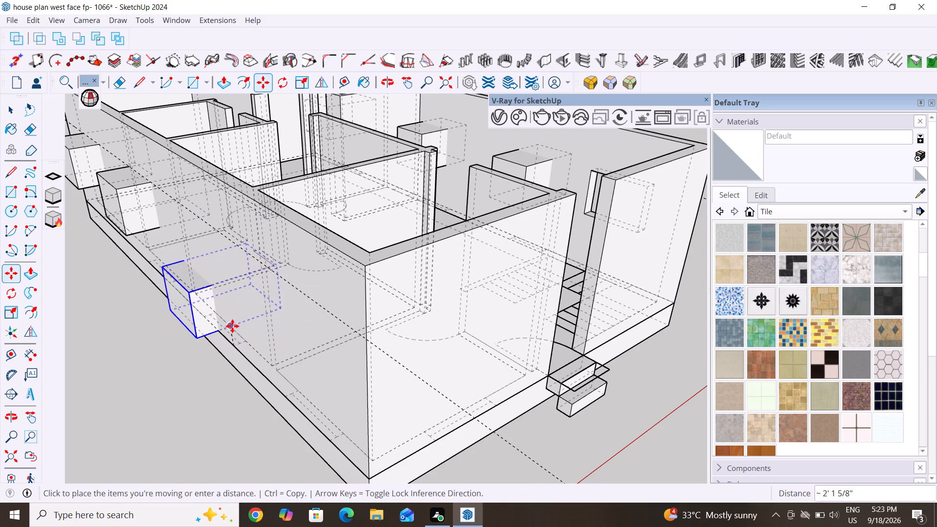
pyautogui.press('Up')
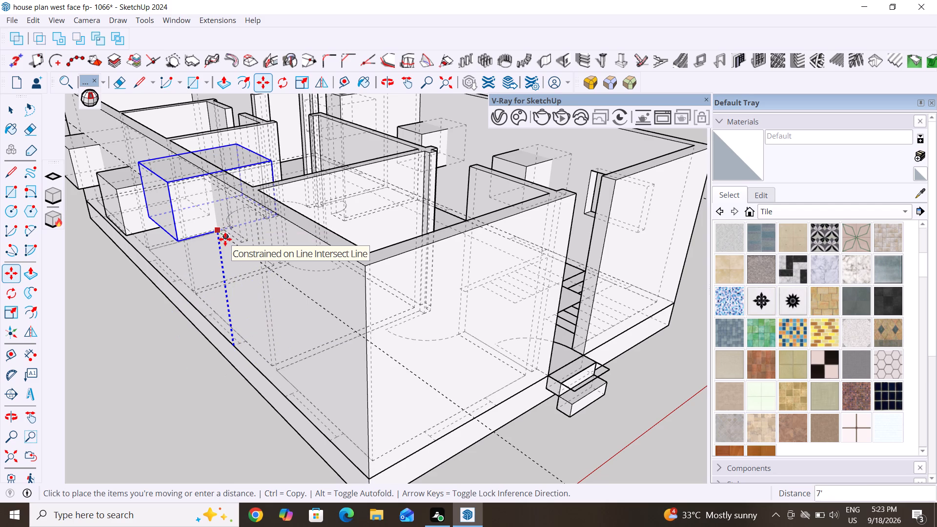
pyautogui.write("3'")
pyautogui.press('Return')
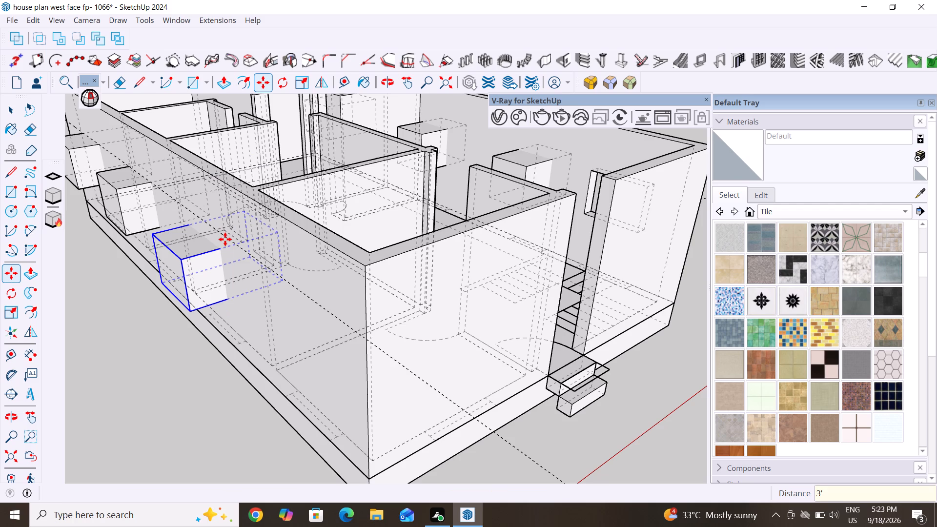
# Move the third window block up another 1' so its top edge meets the 7' guide line.
pyautogui.moveTo(204, 344); pyautogui.dragTo(497, 307, button='middle')
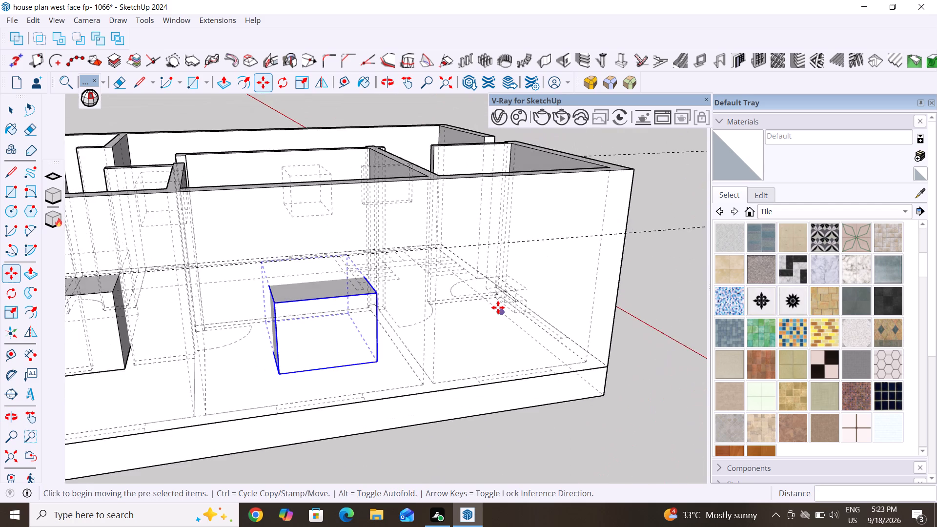
pyautogui.scroll(-5, 498, 307)
pyautogui.scroll(3, 350, 304)
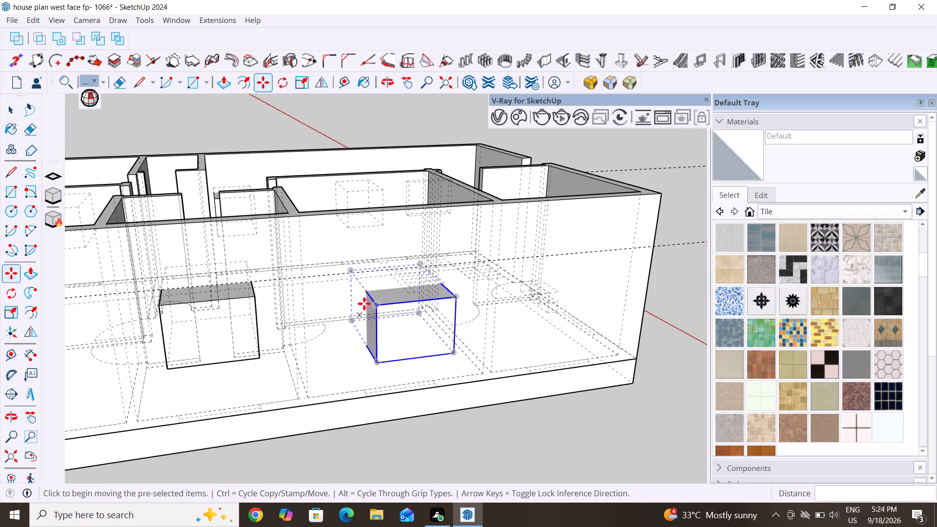
pyautogui.scroll(5, 367, 300)
pyautogui.click(368, 288)
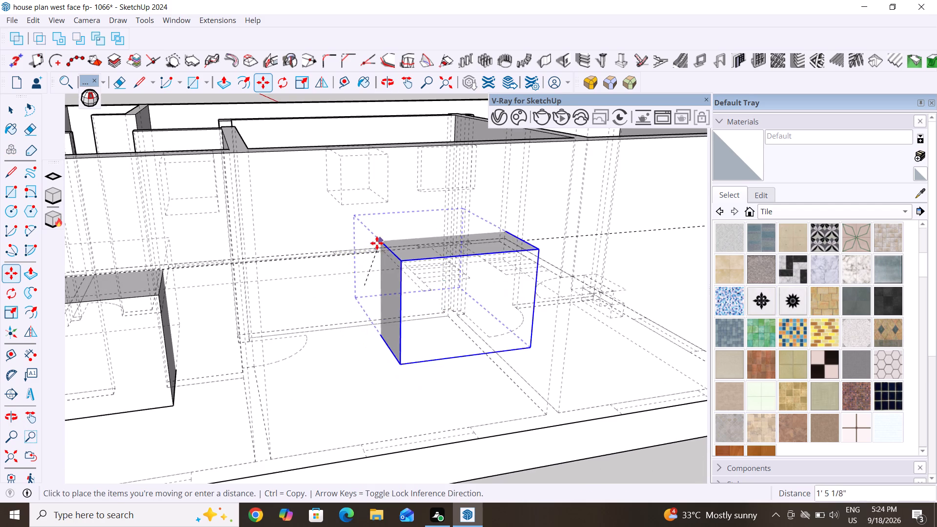
pyautogui.click(366, 254)
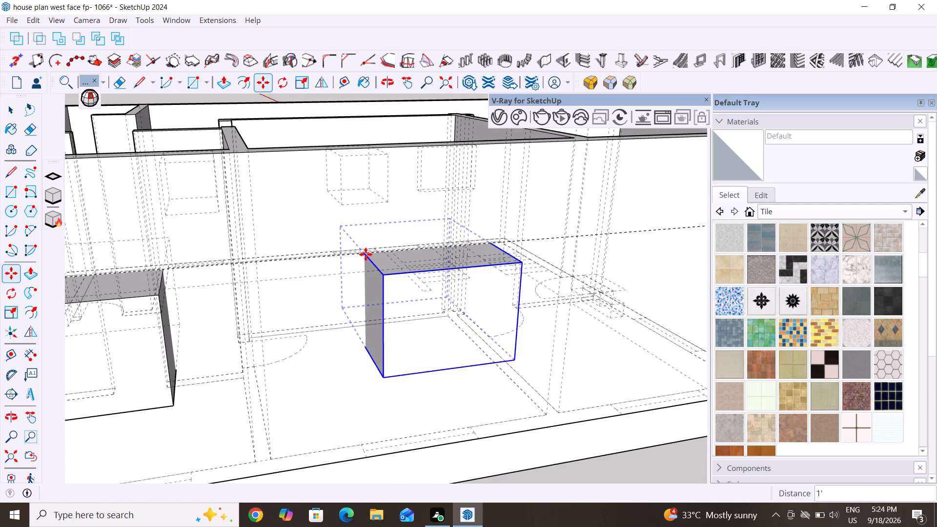
# Copy the third window block along the guide line about 10' towards the entrance end of the long wall.
pyautogui.scroll(-5, 345, 260)
pyautogui.scroll(-5, 414, 331)
pyautogui.moveTo(527, 407); pyautogui.dragTo(527, 408, button='middle')
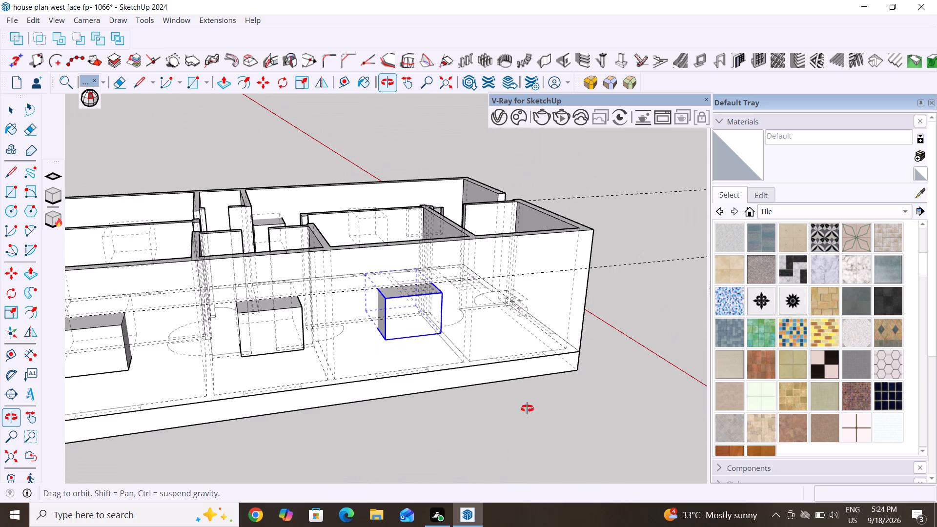
pyautogui.moveTo(527, 408); pyautogui.dragTo(426, 375, button='middle')
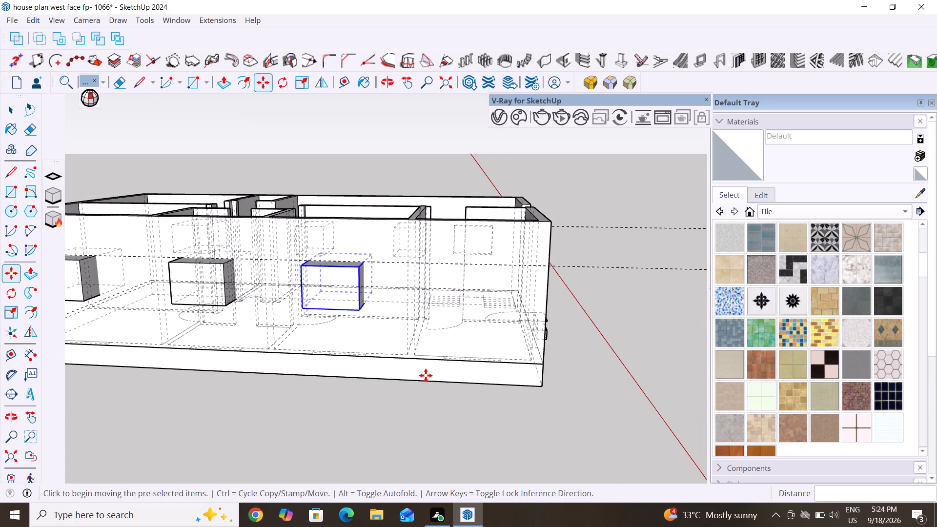
pyautogui.scroll(-3, 426, 375)
pyautogui.scroll(-1, 299, 350)
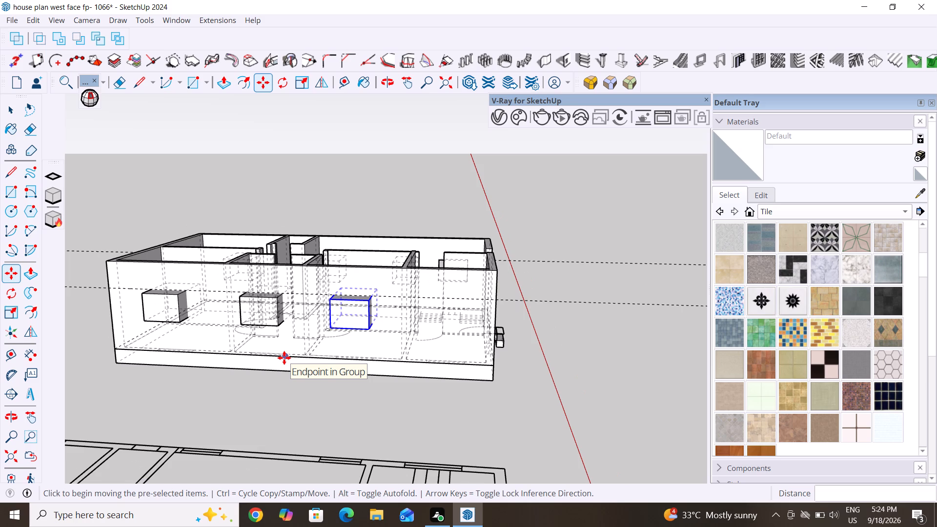
pyautogui.scroll(-4, 284, 358)
pyautogui.moveTo(407, 370); pyautogui.dragTo(418, 412, button='middle')
pyautogui.scroll(6, 418, 412)
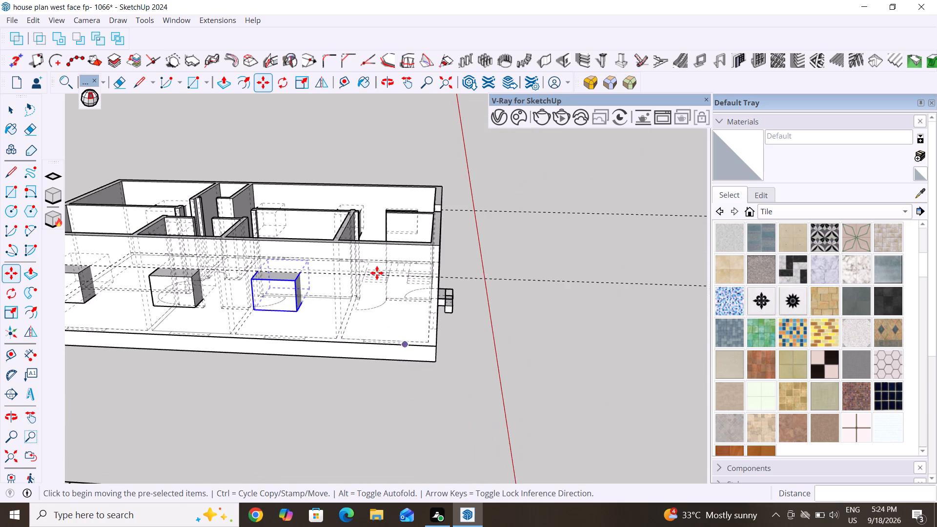
pyautogui.moveTo(367, 218); pyautogui.dragTo(371, 293, button='middle')
pyautogui.scroll(5, 367, 397)
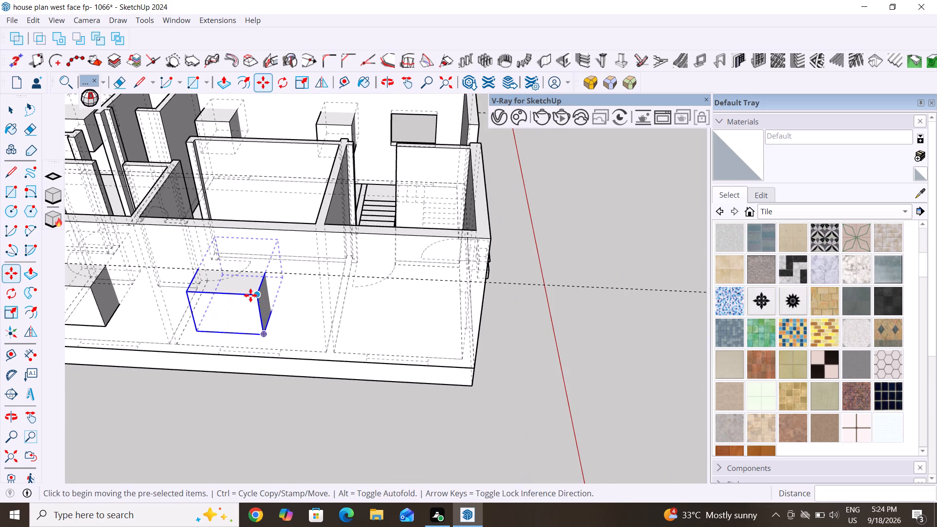
pyautogui.click(201, 270)
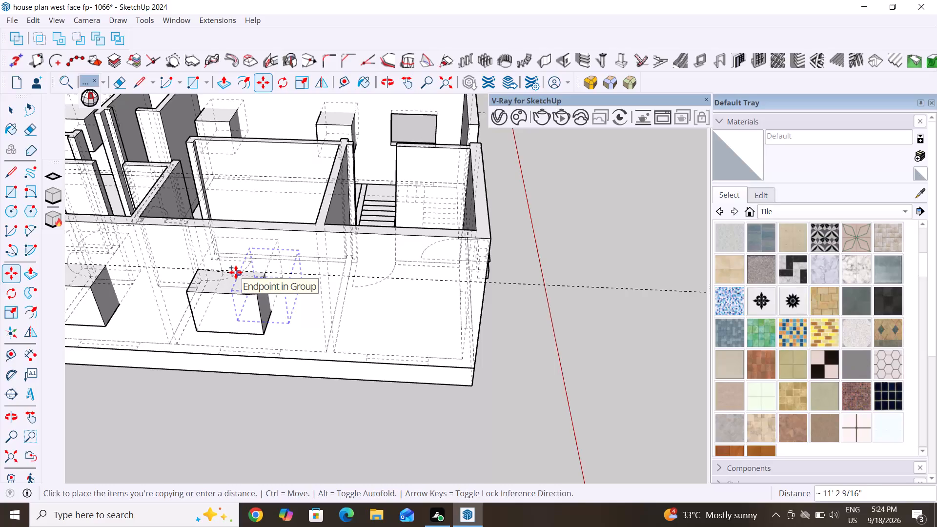
pyautogui.moveTo(362, 287); pyautogui.dragTo(640, 264, button='middle')
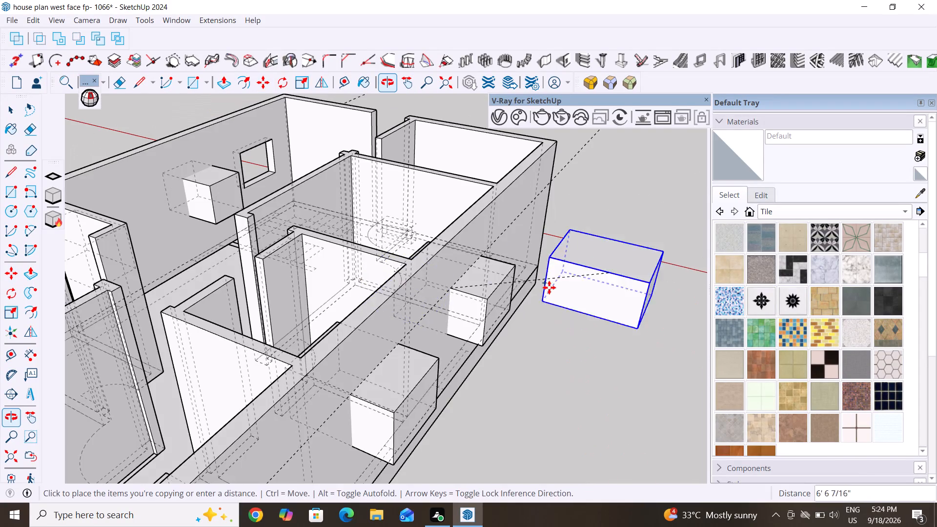
pyautogui.moveTo(489, 298); pyautogui.dragTo(247, 232, button='middle')
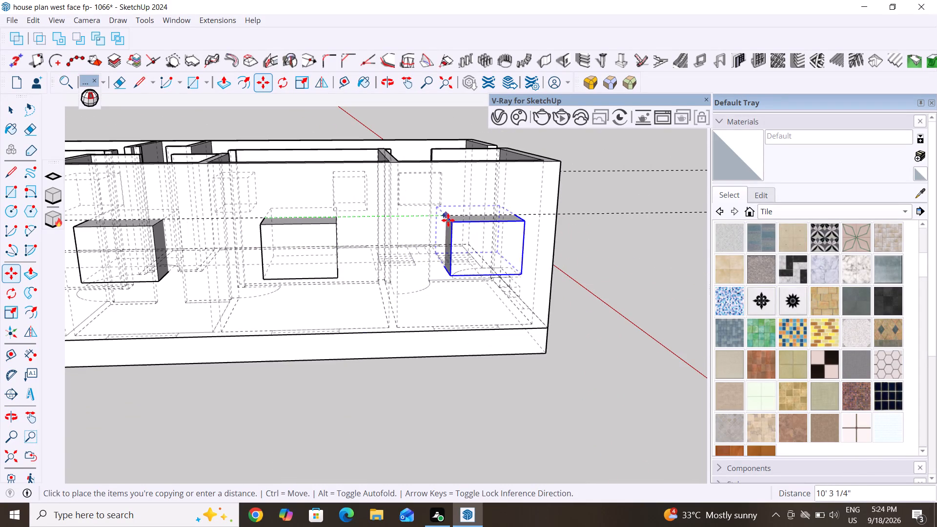
pyautogui.click(439, 216)
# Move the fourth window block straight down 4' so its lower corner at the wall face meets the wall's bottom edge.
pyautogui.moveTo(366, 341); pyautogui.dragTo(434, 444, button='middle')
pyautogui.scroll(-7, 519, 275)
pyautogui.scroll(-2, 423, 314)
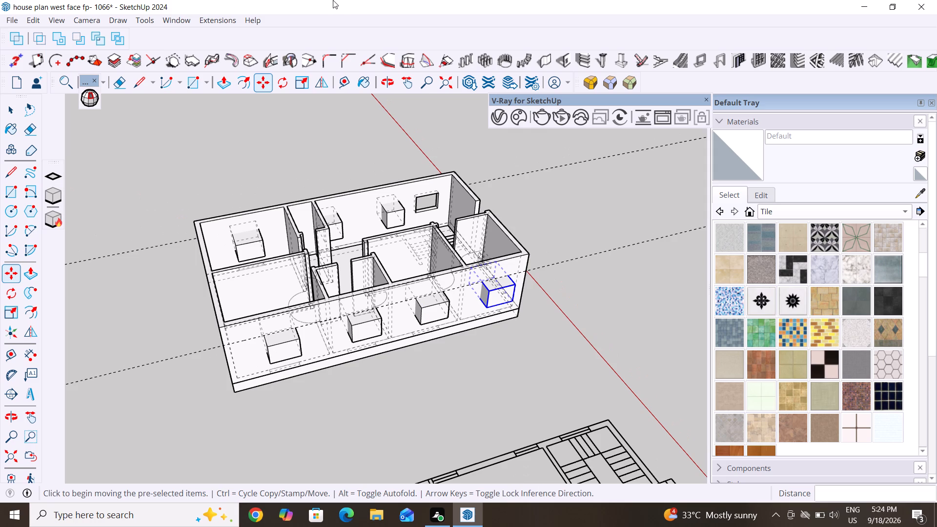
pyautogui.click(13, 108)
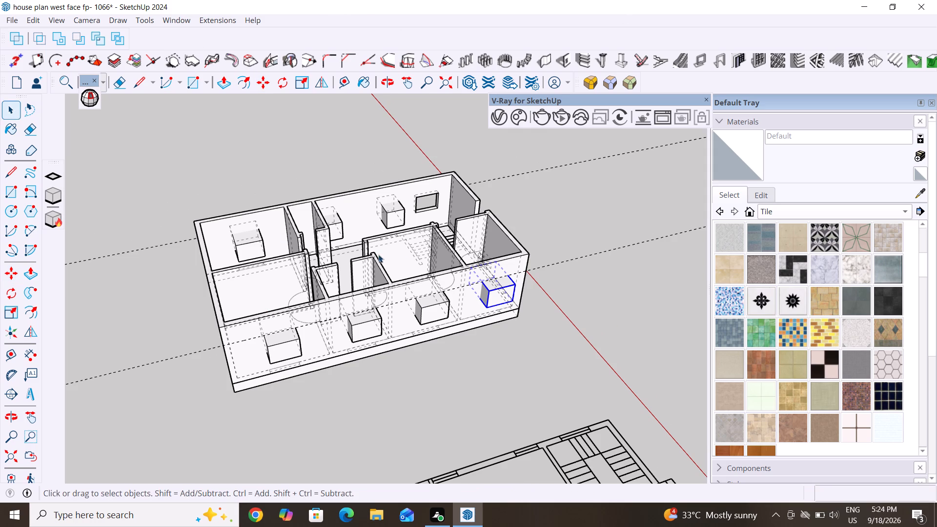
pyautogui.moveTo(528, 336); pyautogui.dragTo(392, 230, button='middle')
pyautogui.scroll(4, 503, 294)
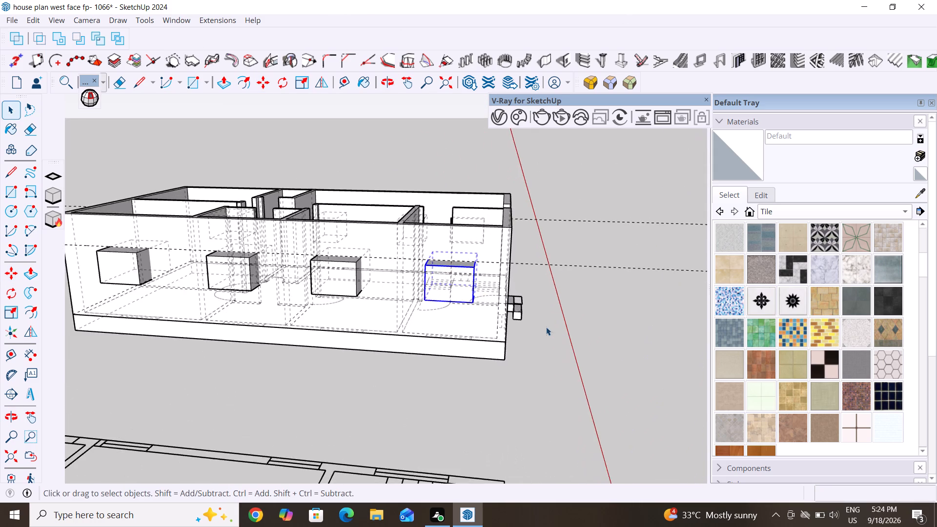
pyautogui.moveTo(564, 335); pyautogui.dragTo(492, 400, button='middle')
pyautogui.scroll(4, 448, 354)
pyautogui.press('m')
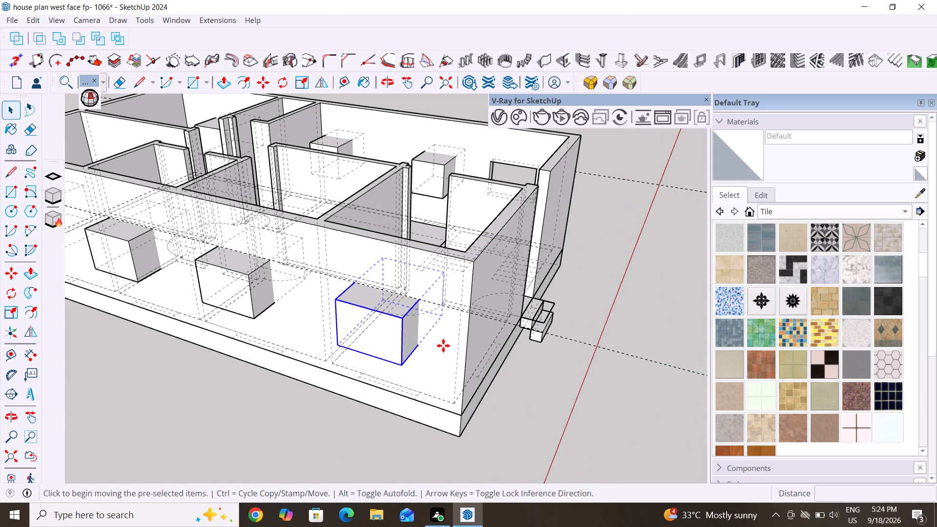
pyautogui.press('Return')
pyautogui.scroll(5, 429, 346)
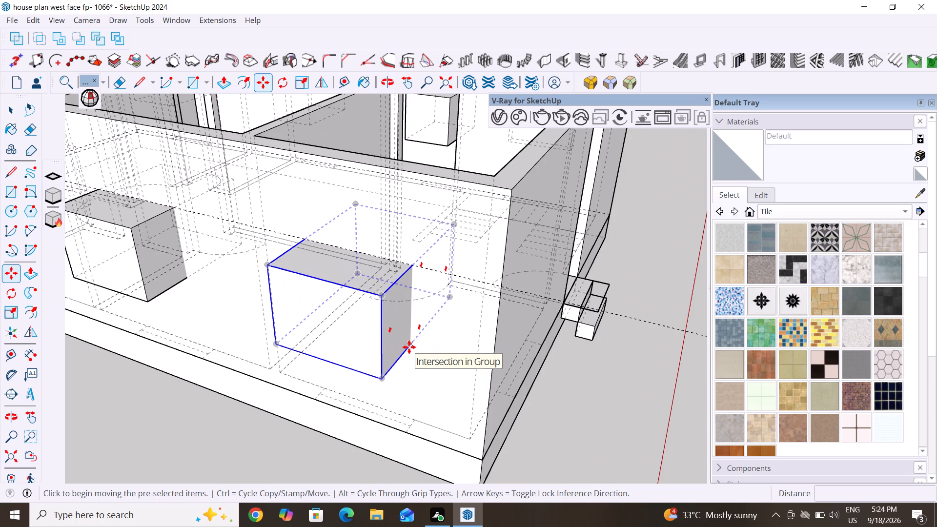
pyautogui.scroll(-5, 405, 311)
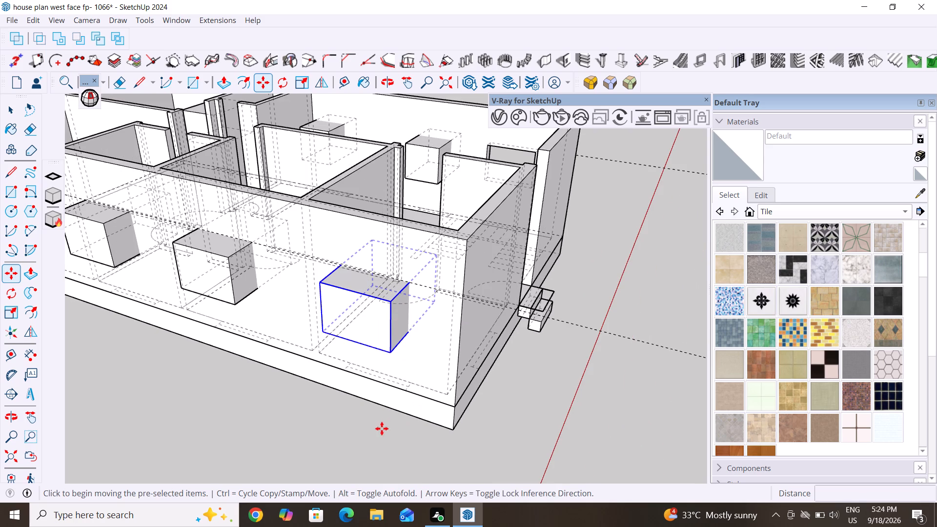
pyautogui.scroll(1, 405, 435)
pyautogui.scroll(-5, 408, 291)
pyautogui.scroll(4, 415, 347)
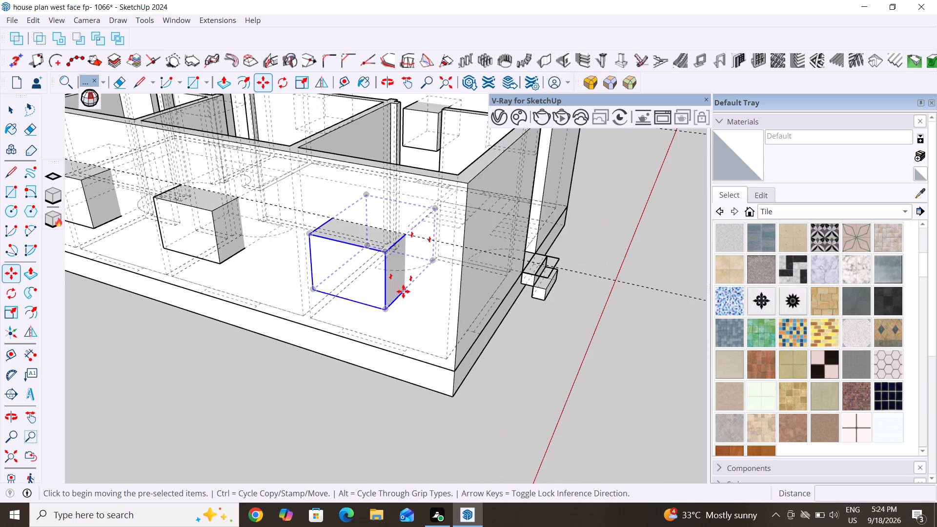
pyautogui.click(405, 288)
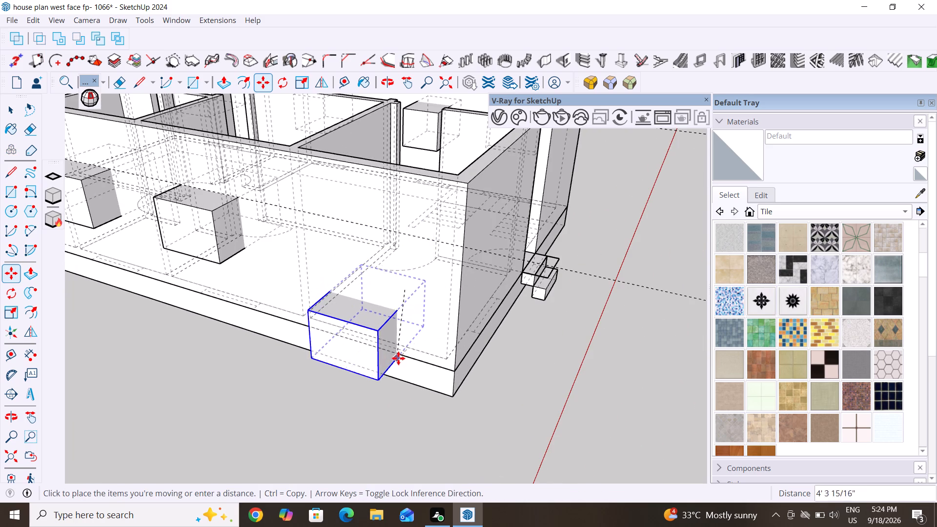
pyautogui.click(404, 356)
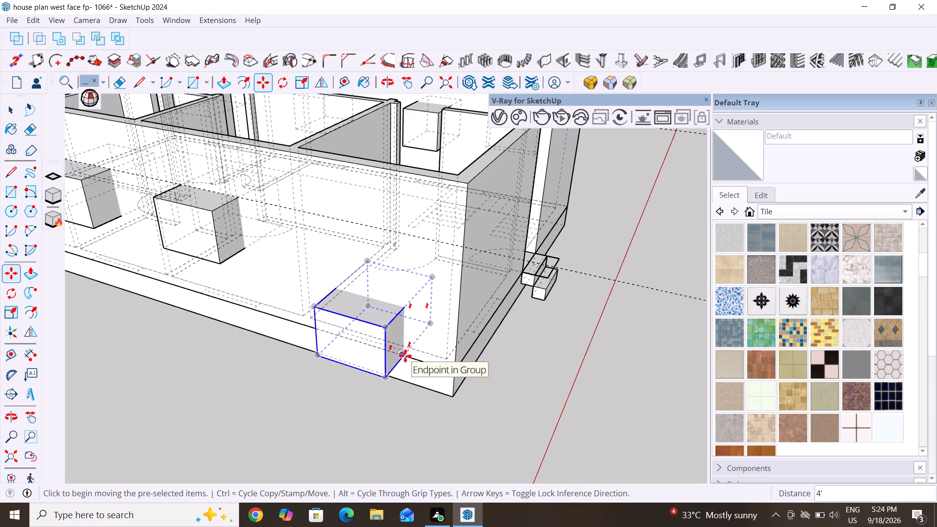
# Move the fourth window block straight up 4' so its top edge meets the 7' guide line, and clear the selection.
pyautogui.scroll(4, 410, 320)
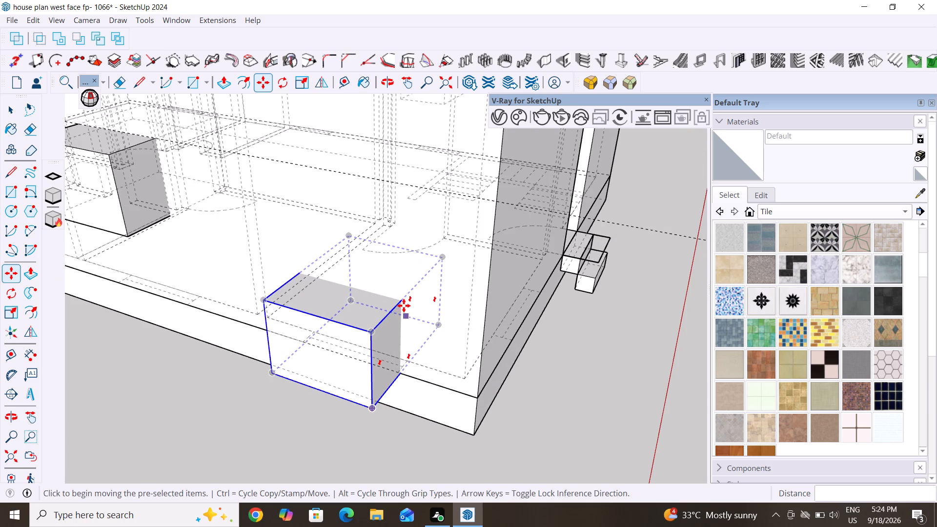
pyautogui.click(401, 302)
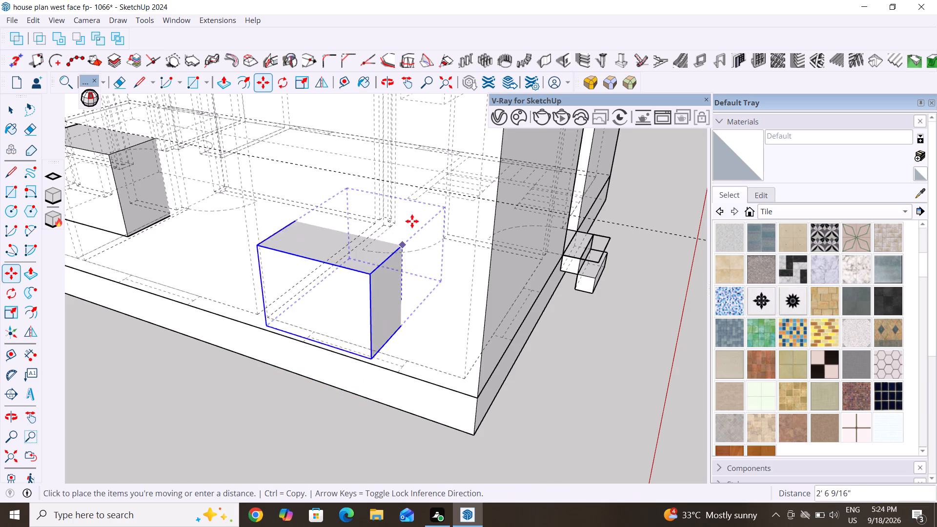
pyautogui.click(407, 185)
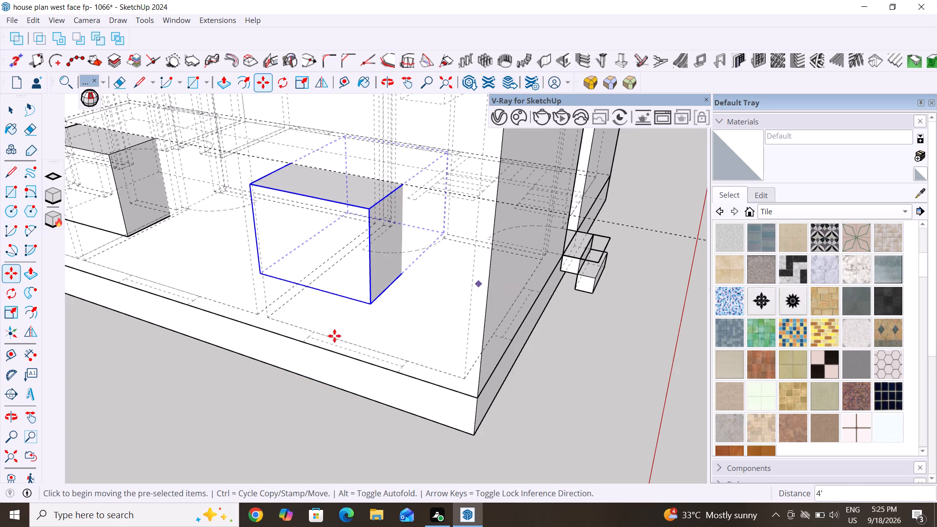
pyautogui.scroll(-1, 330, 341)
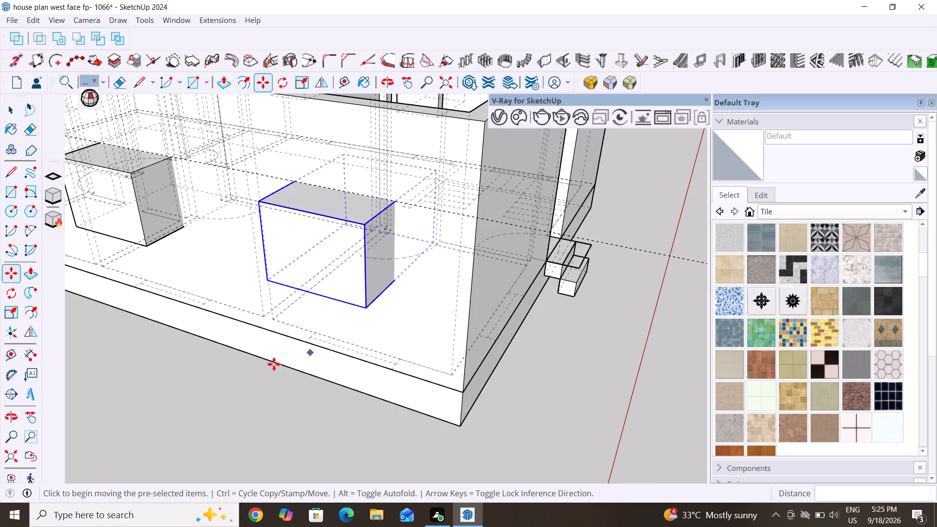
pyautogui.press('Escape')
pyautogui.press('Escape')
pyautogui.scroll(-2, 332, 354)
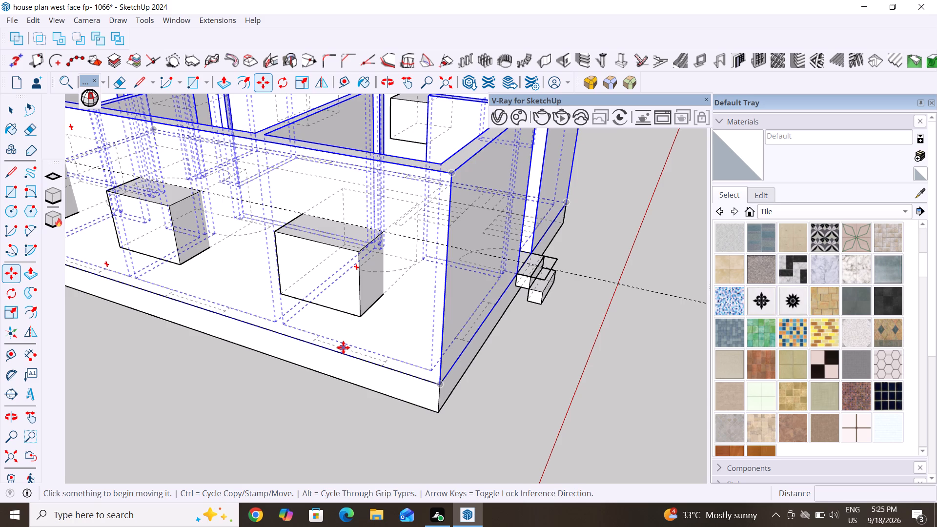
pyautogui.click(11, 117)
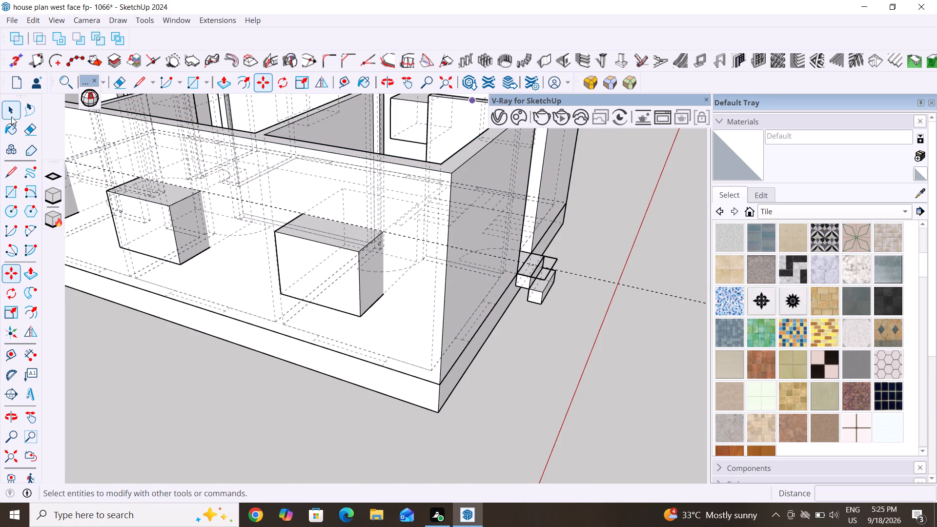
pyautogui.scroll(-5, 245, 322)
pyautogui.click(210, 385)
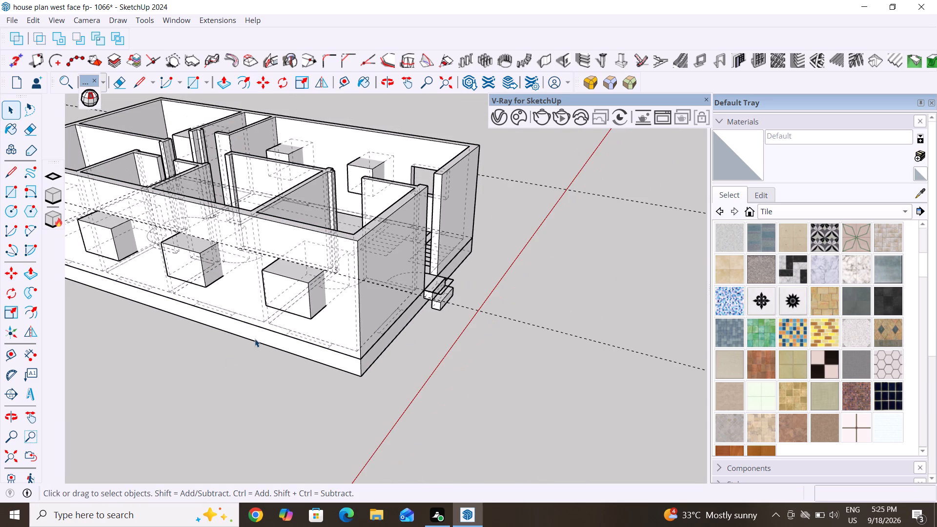
# Examine the window blocks on both long walls from several sides, turning the hidden back edges off and on again.
pyautogui.press('k')
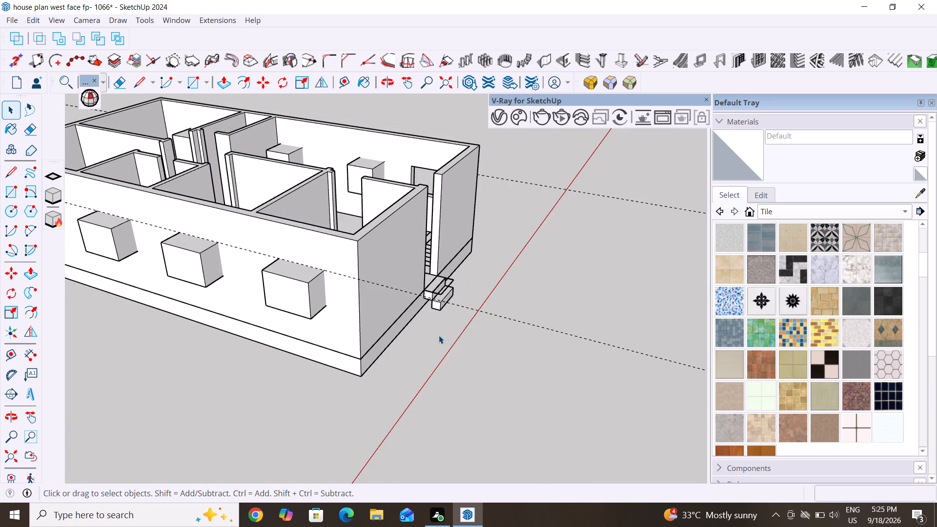
pyautogui.scroll(-3, 439, 335)
pyautogui.moveTo(383, 411); pyautogui.dragTo(534, 447, button='middle')
pyautogui.scroll(-5, 539, 285)
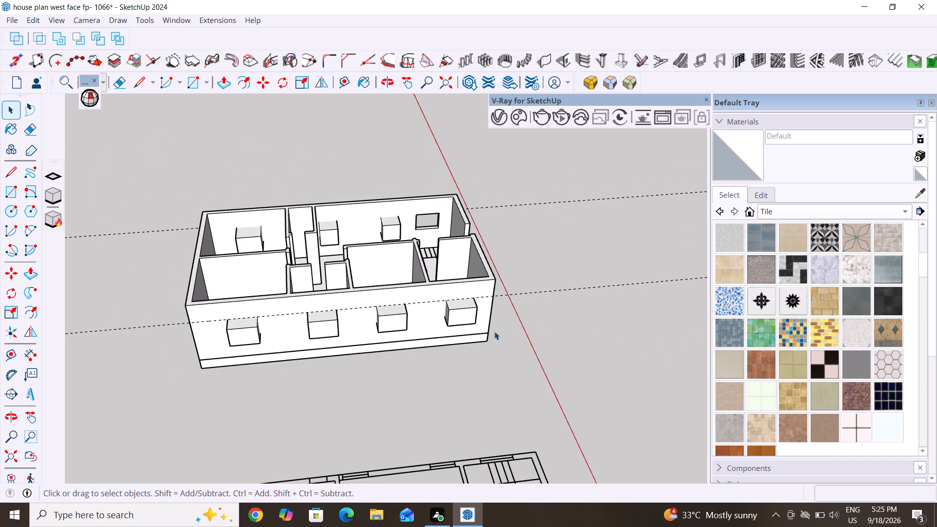
pyautogui.moveTo(500, 333); pyautogui.dragTo(170, 366, button='middle')
pyautogui.scroll(-3, 560, 187)
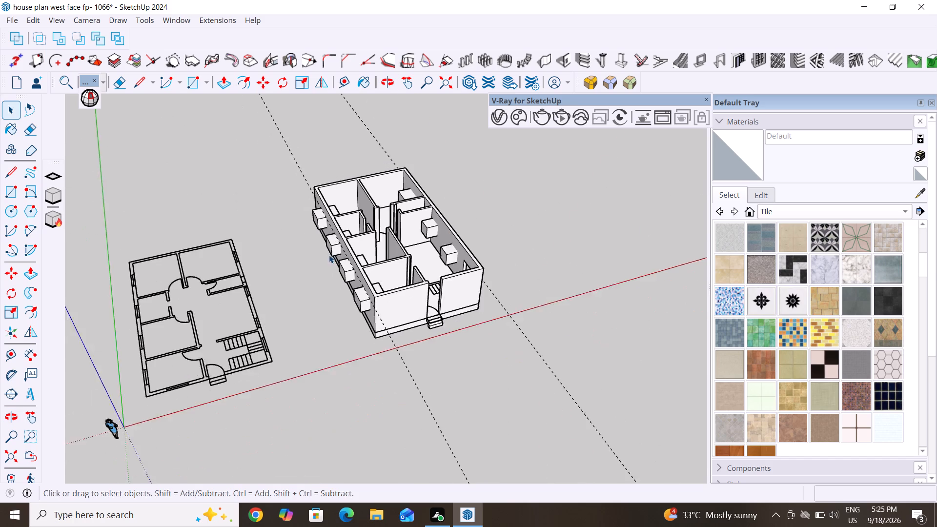
pyautogui.scroll(-2, 329, 255)
pyautogui.moveTo(431, 324); pyautogui.dragTo(341, 363, button='middle')
pyautogui.scroll(3, 410, 333)
pyautogui.moveTo(448, 395); pyautogui.dragTo(444, 350, button='middle')
pyautogui.press('k')
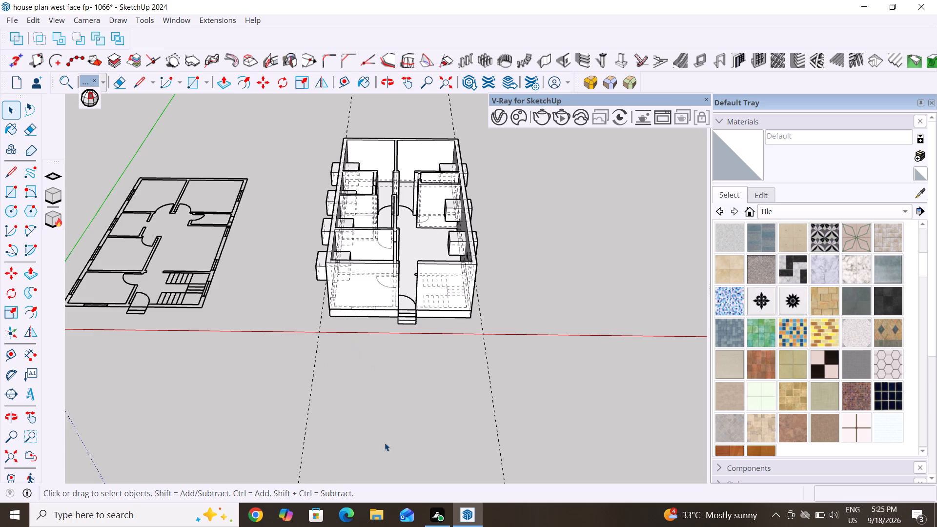
# Select the fourth window block, nearest the entrance end of the long wall.
pyautogui.moveTo(355, 314); pyautogui.dragTo(504, 330, button='middle')
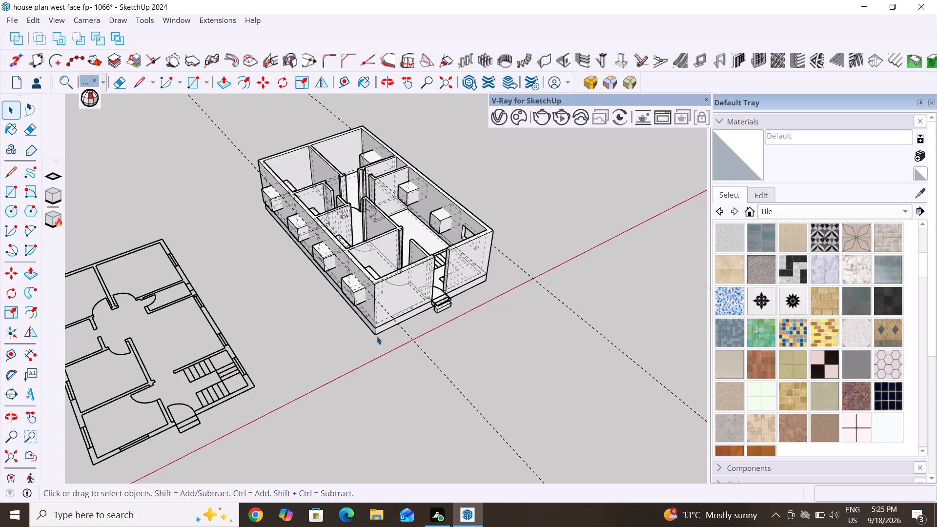
pyautogui.scroll(-3, 311, 230)
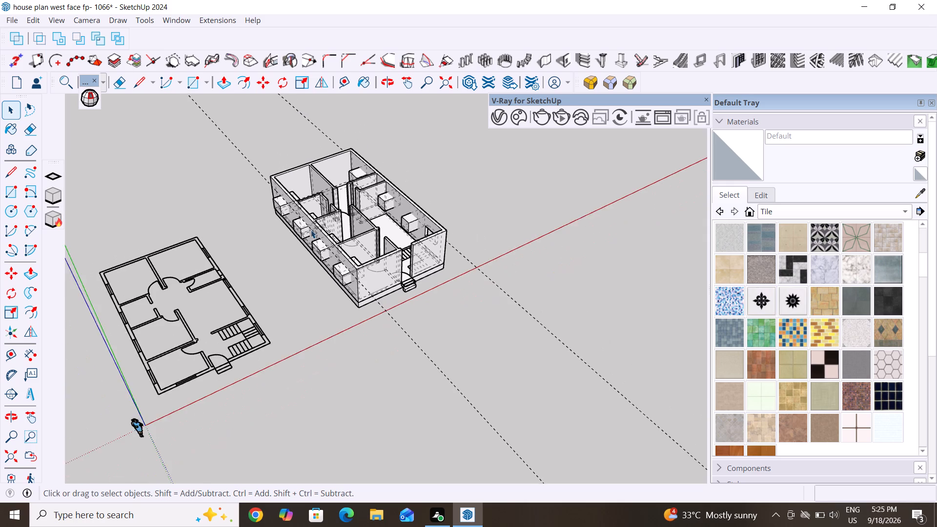
pyautogui.scroll(-1, 311, 230)
pyautogui.moveTo(332, 305); pyautogui.dragTo(426, 321, button='middle')
pyautogui.scroll(4, 366, 293)
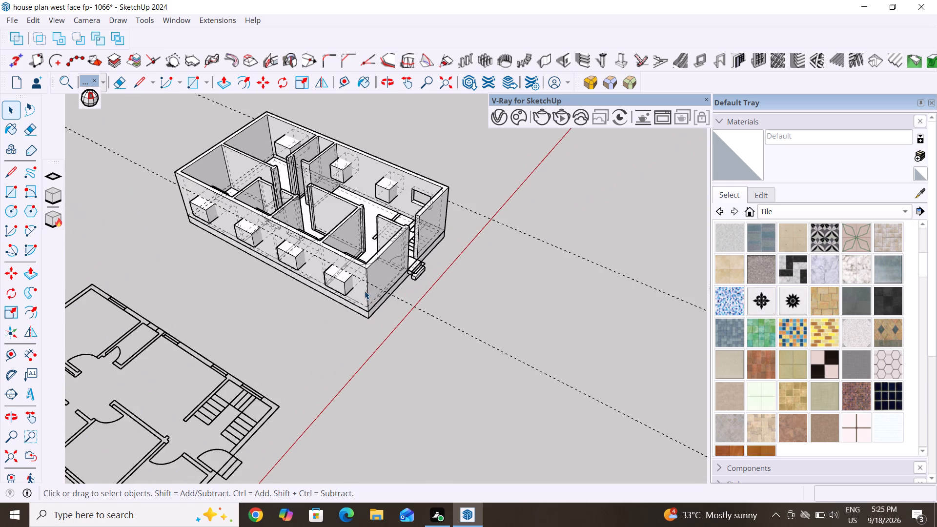
pyautogui.click(343, 282)
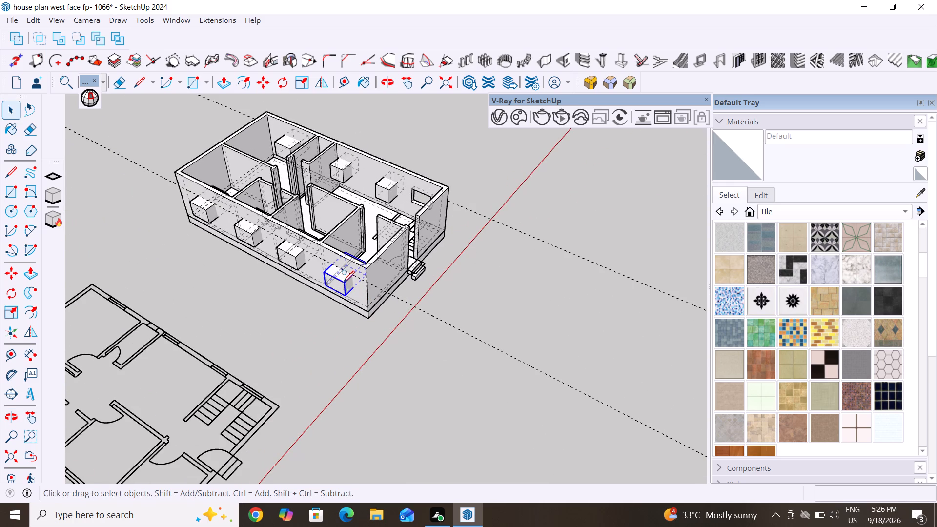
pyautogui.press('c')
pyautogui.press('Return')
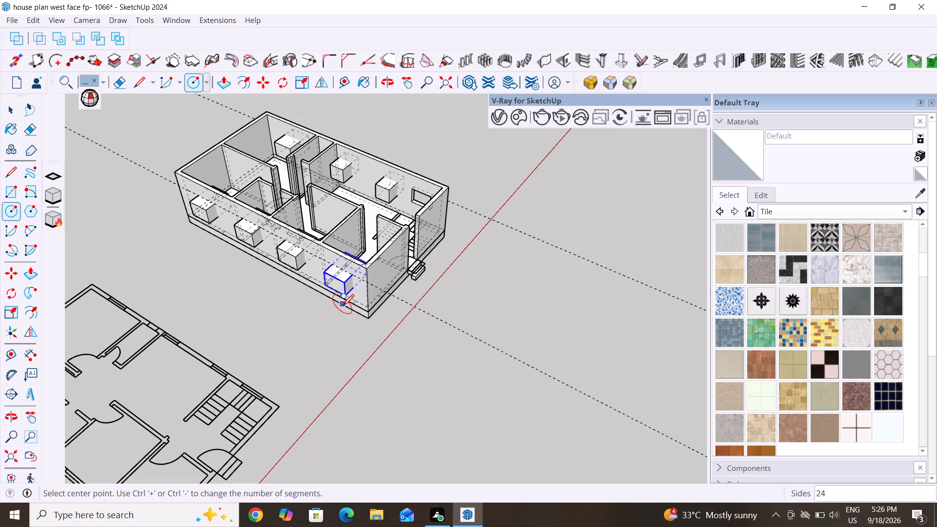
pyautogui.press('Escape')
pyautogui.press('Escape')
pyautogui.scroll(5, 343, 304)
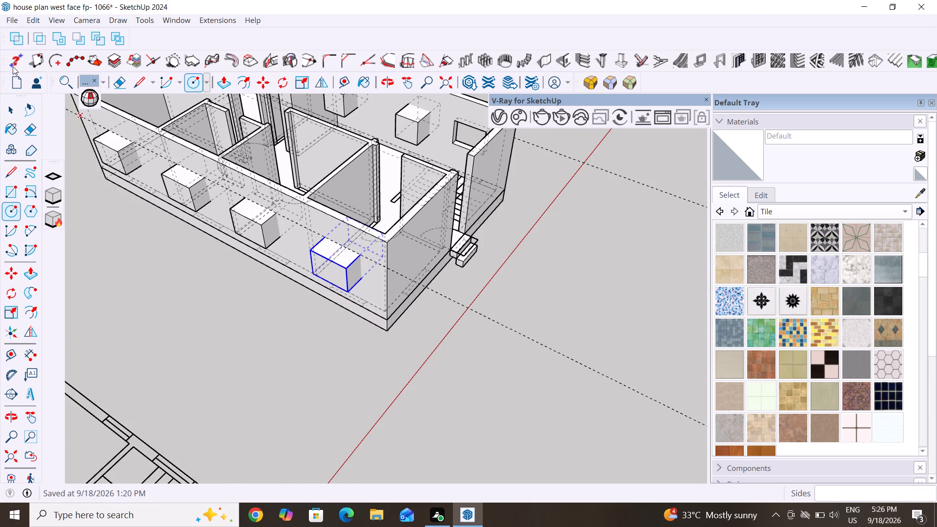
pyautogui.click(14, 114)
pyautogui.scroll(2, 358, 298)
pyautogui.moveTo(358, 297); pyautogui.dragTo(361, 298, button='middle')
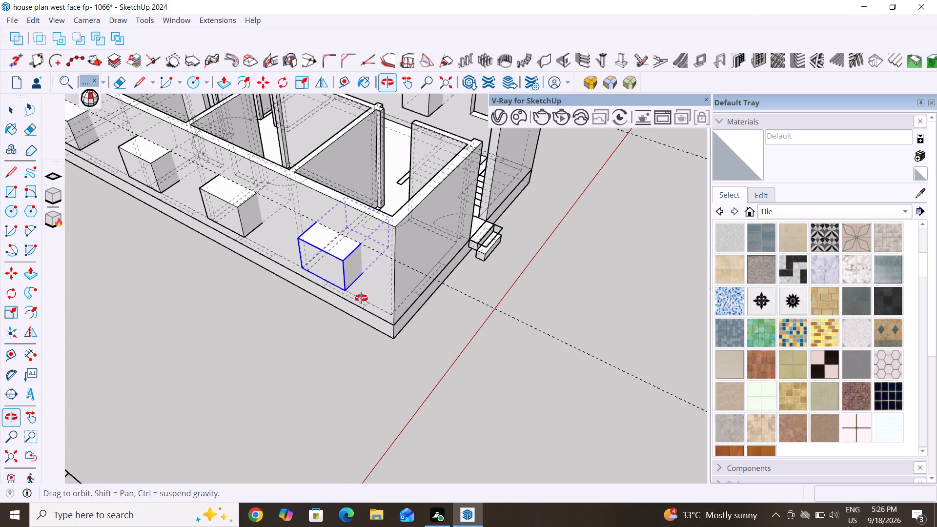
# Copy the fourth window block about 26' away, onto the open ground in front of the house's entrance side.
pyautogui.moveTo(361, 298); pyautogui.dragTo(375, 326, button='middle')
pyautogui.moveTo(362, 335); pyautogui.dragTo(303, 360, button='middle')
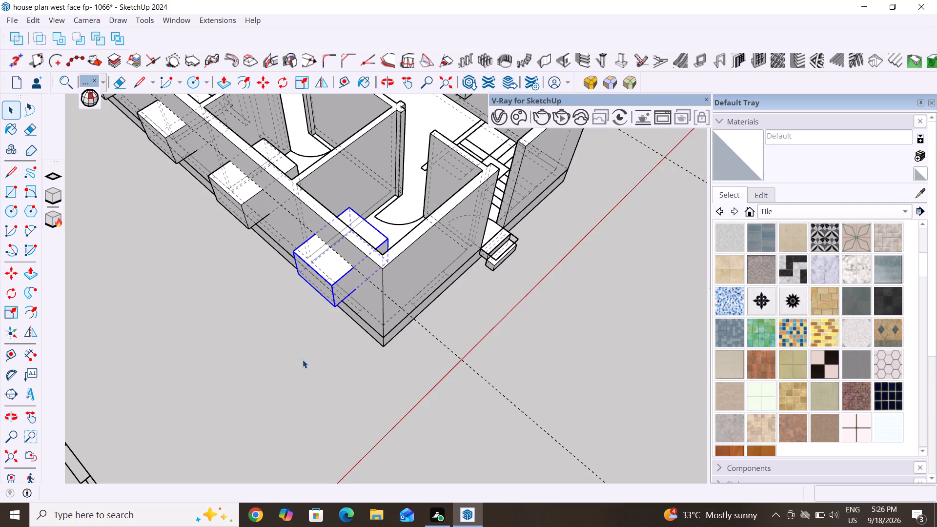
pyautogui.scroll(-3, 207, 327)
pyautogui.scroll(3, 251, 365)
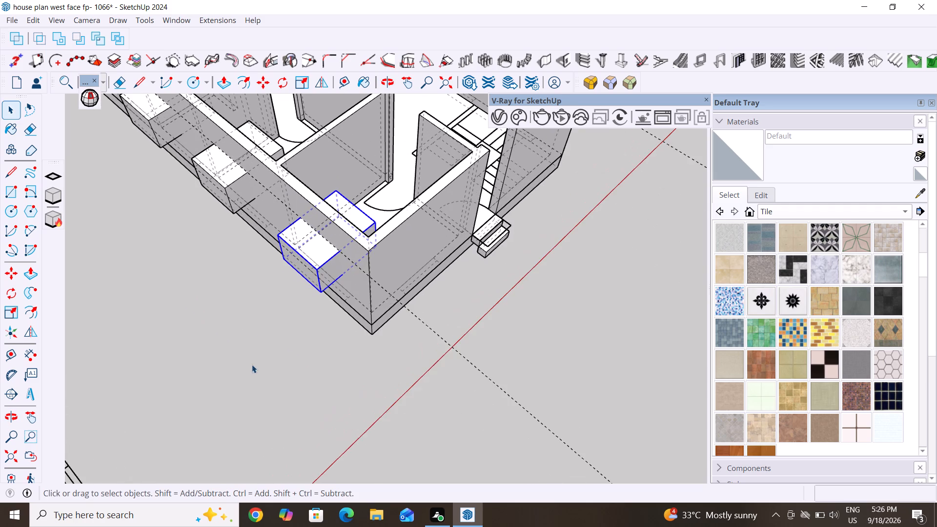
pyautogui.moveTo(269, 338); pyautogui.dragTo(390, 271, button='middle')
pyautogui.press('m')
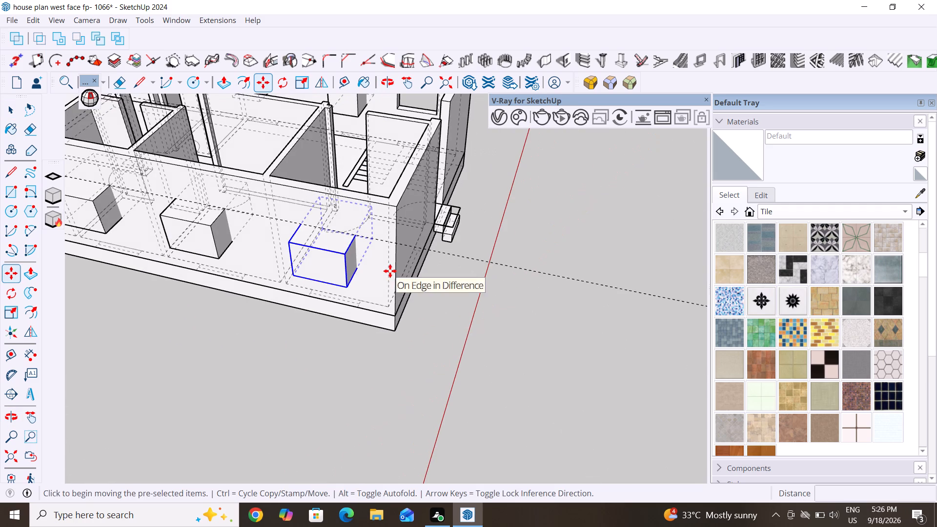
pyautogui.moveTo(303, 289); pyautogui.dragTo(484, 268, button='middle')
pyautogui.scroll(4, 395, 285)
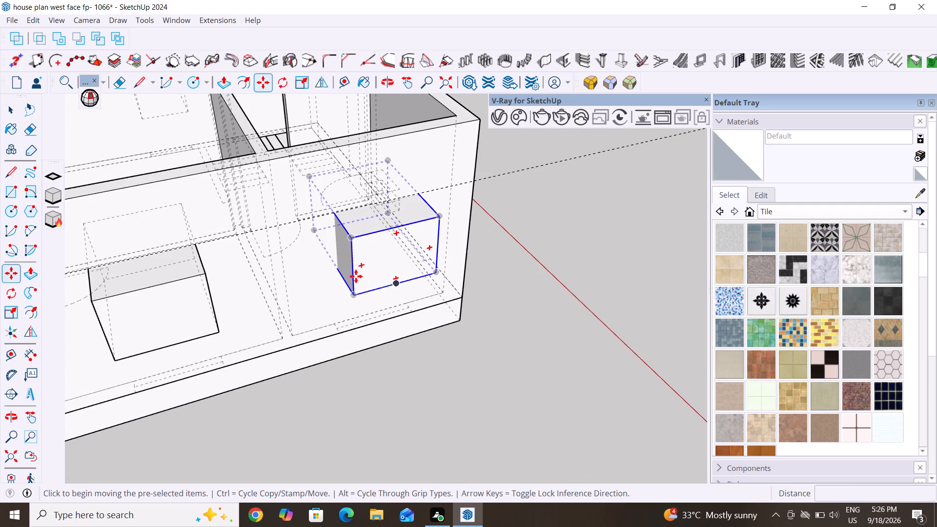
pyautogui.click(338, 268)
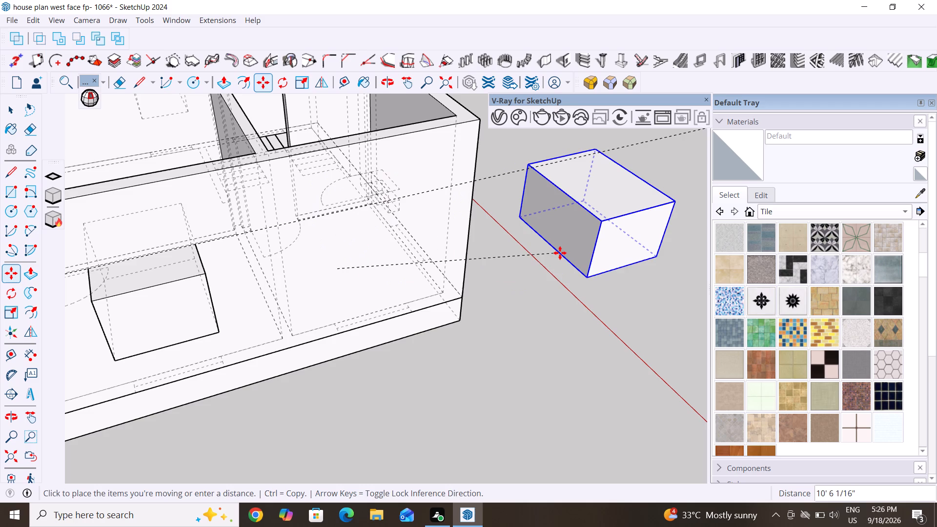
pyautogui.moveTo(558, 252); pyautogui.dragTo(223, 305, button='middle')
pyautogui.scroll(-4, 223, 305)
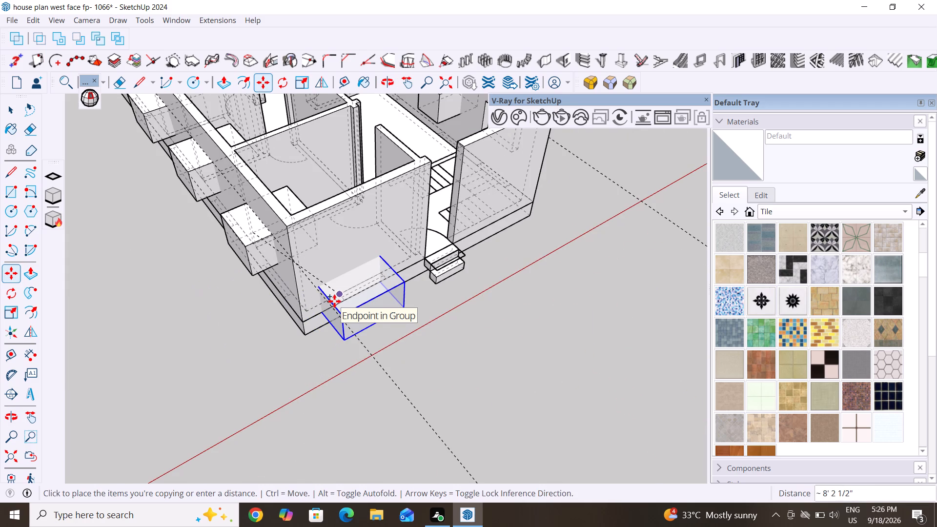
pyautogui.scroll(3, 341, 286)
pyautogui.scroll(-3, 245, 275)
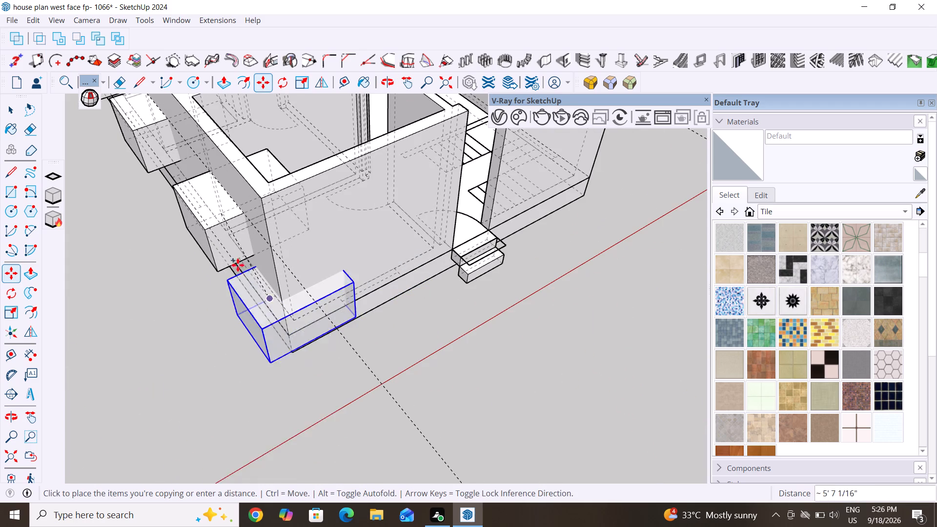
pyautogui.scroll(-7, 238, 265)
pyautogui.click(369, 343)
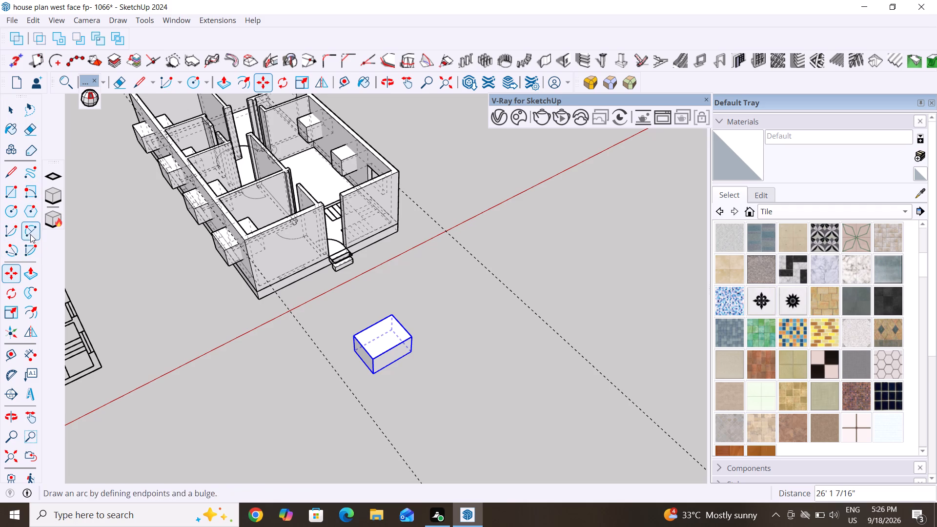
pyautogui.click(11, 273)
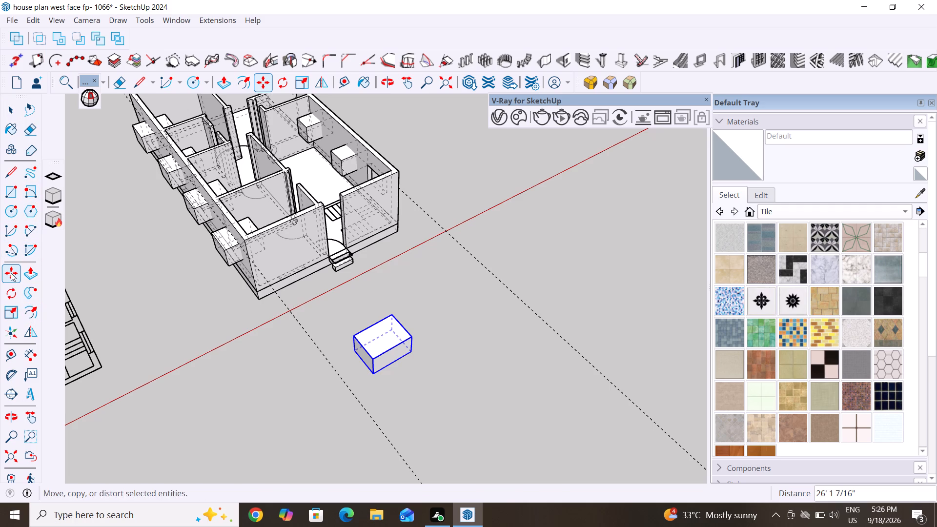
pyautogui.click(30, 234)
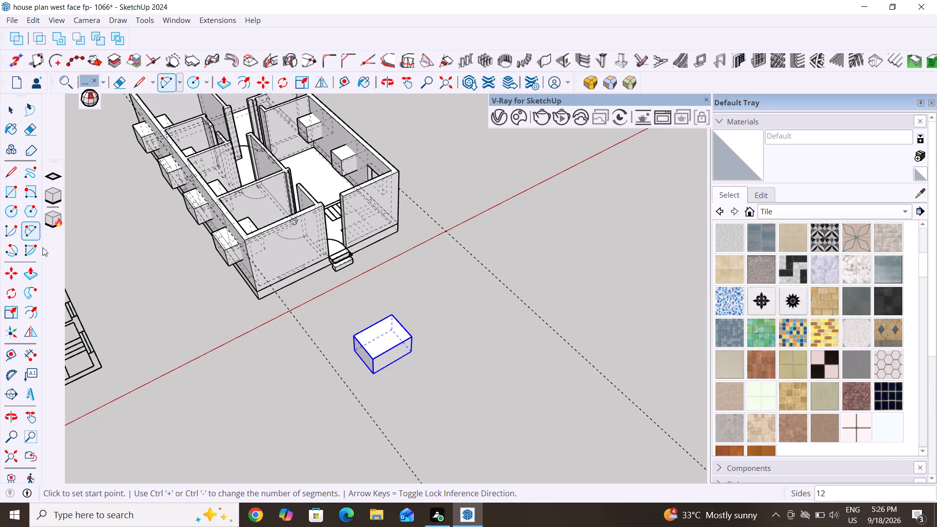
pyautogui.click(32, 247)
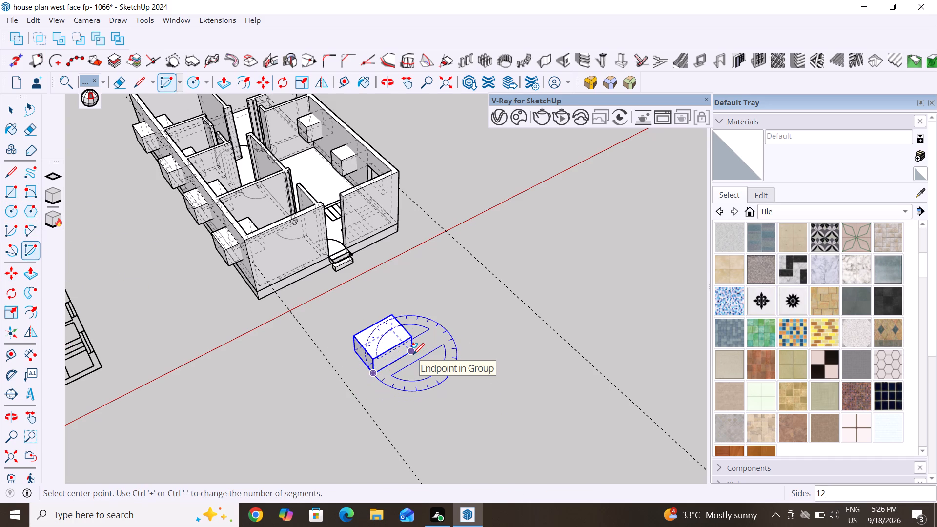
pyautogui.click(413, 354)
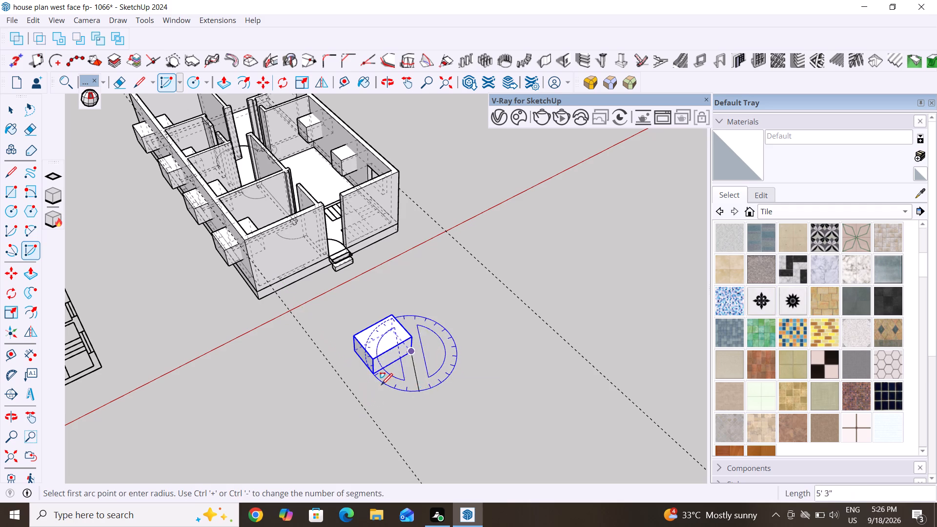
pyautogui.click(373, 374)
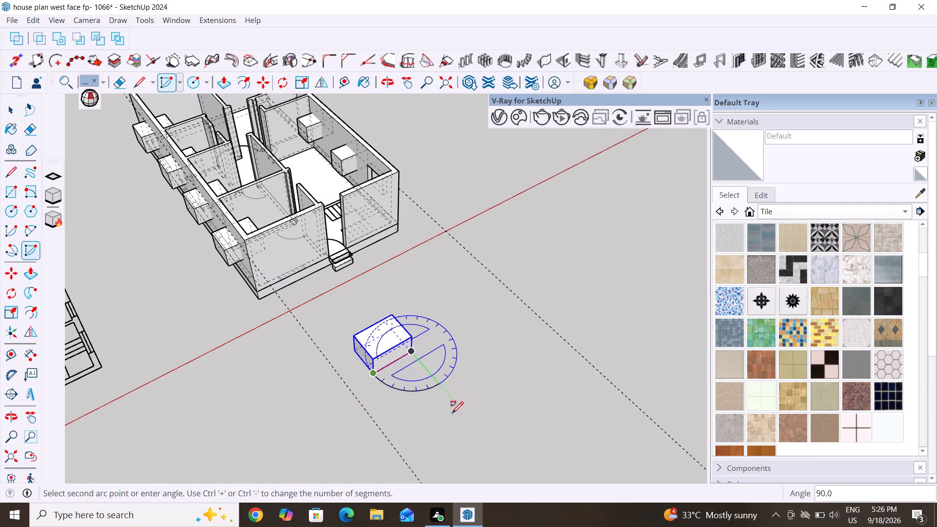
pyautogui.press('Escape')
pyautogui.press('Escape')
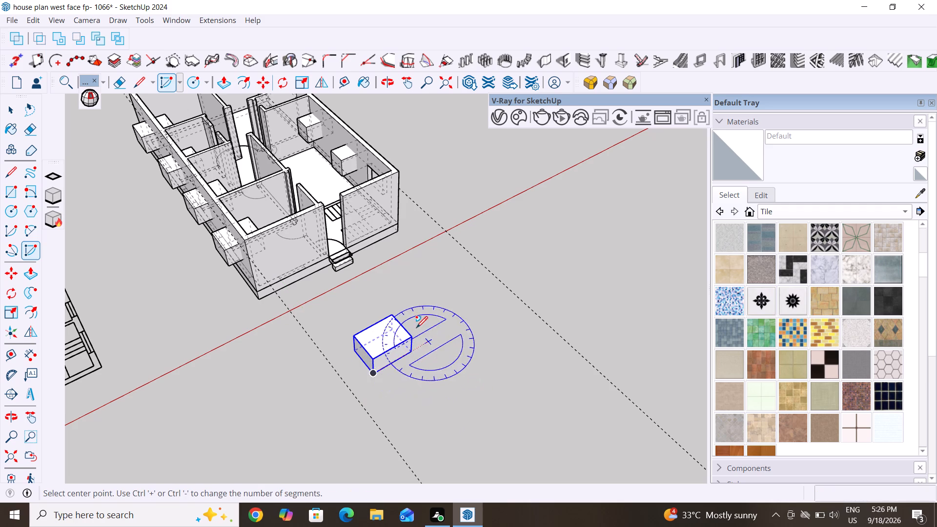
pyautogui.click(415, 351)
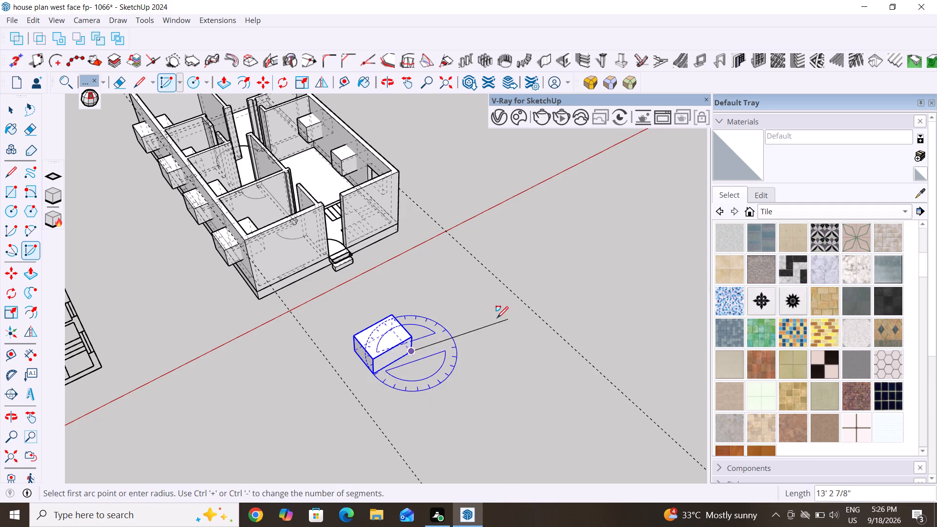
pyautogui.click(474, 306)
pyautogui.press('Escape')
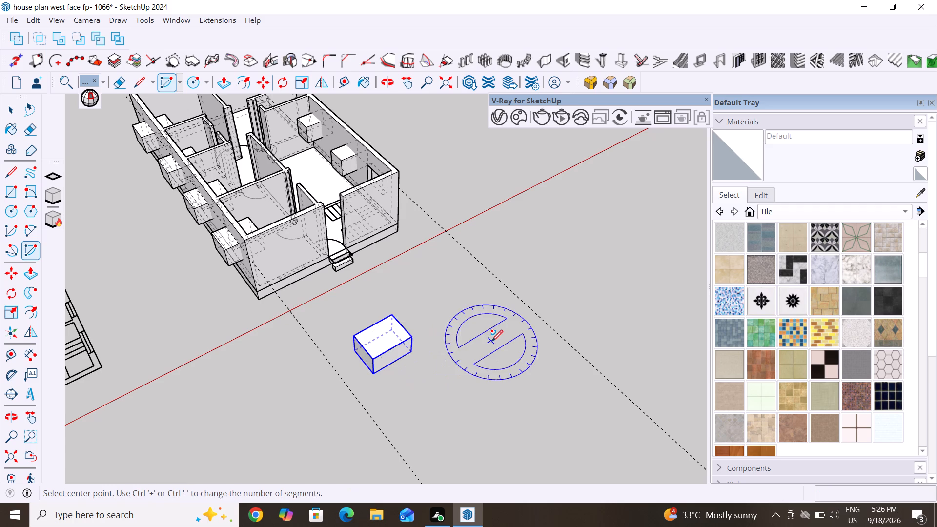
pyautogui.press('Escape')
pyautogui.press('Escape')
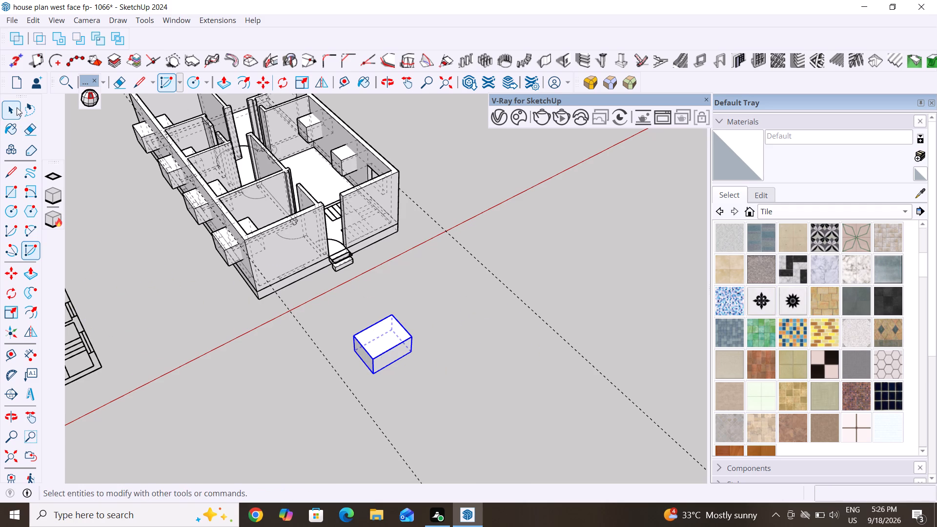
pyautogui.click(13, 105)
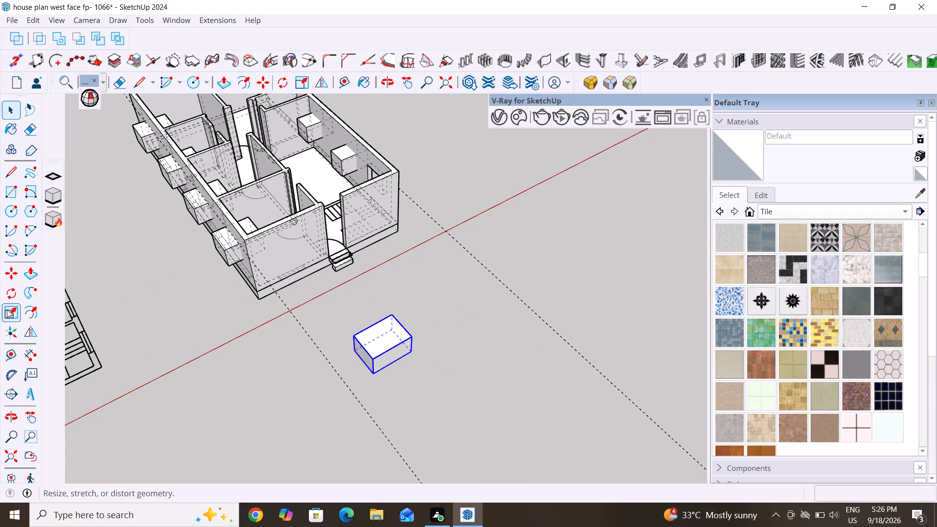
# Rotate the copied window block 90° in the horizontal plane about its bottom corner.
pyautogui.click(13, 288)
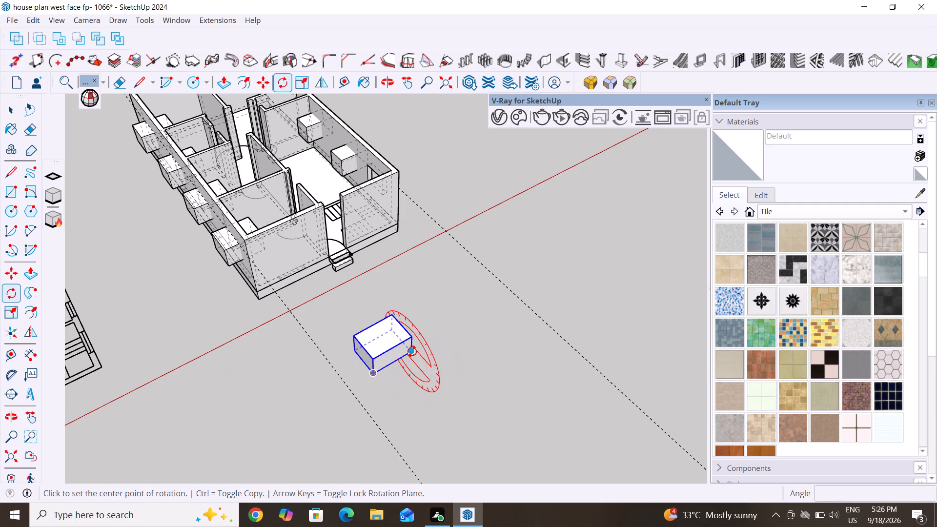
pyautogui.press('Right')
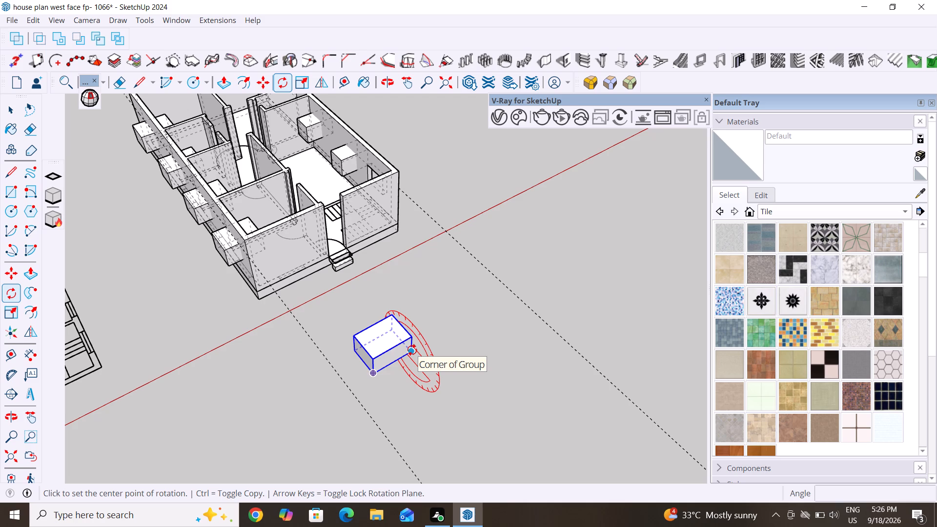
pyautogui.press('Down')
pyautogui.press('Up')
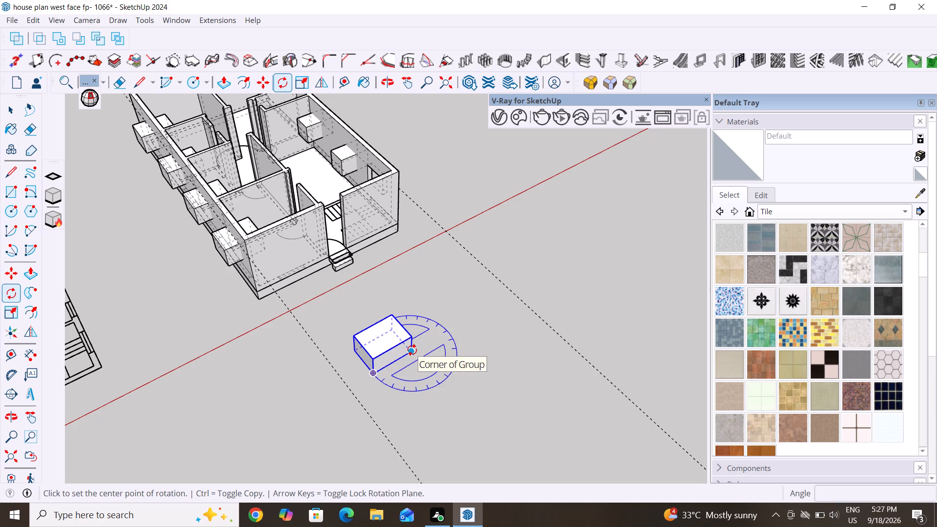
pyautogui.click(412, 350)
pyautogui.click(499, 301)
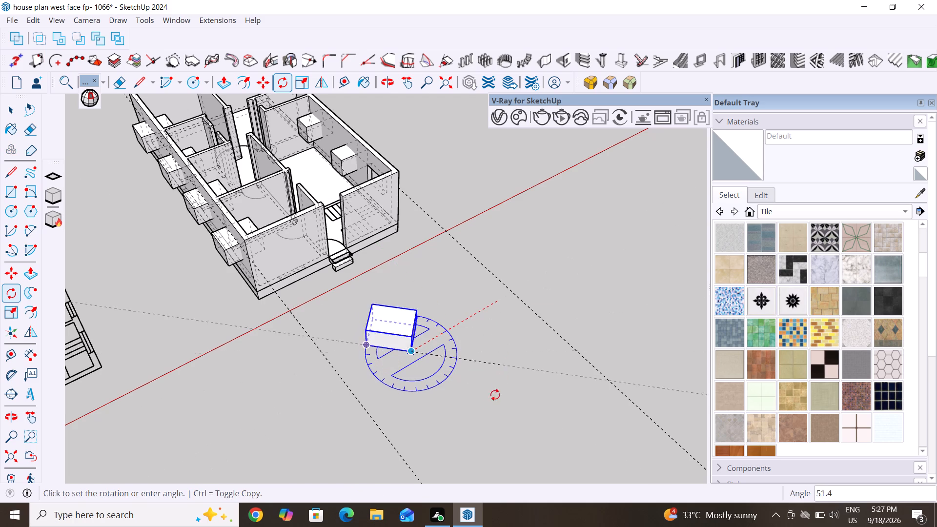
pyautogui.click(475, 424)
pyautogui.press('Escape')
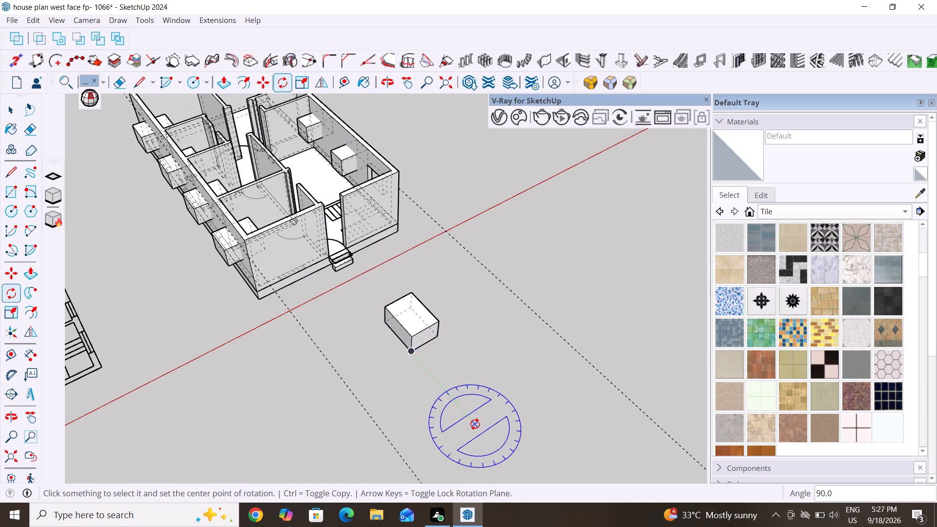
pyautogui.press('Escape')
pyautogui.click(10, 107)
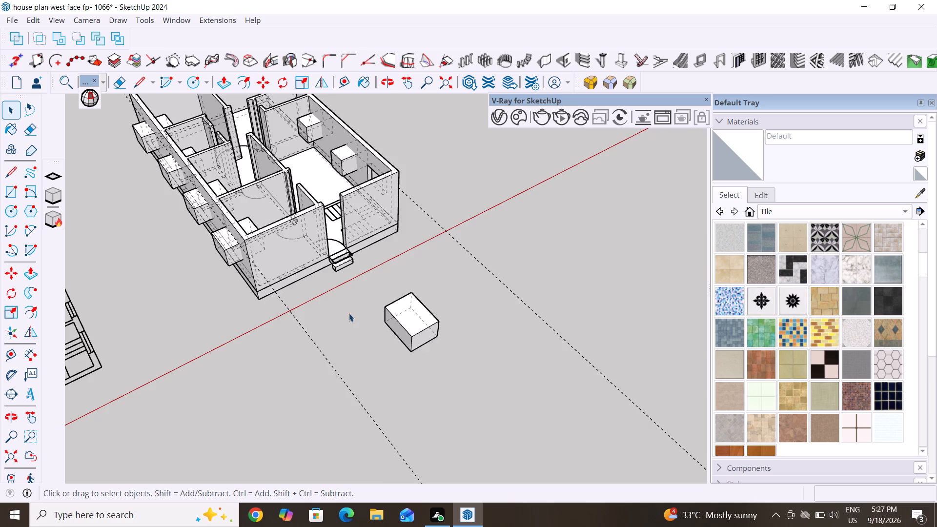
# Move the rotated window block by its lower front corner onto the bottom edge of the short front wall beside the entrance steps.
pyautogui.scroll(3, 356, 313)
pyautogui.press('Escape')
pyautogui.click(455, 346)
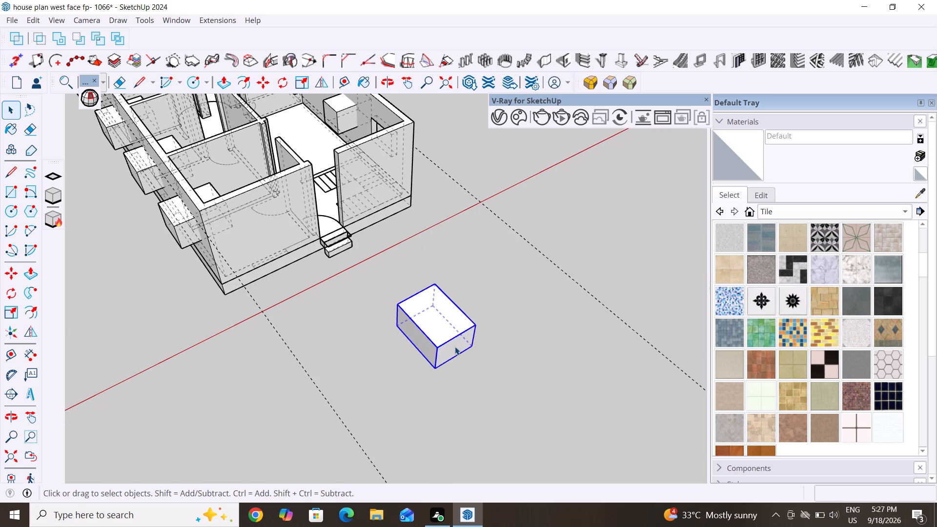
pyautogui.press('m')
pyautogui.press('Return')
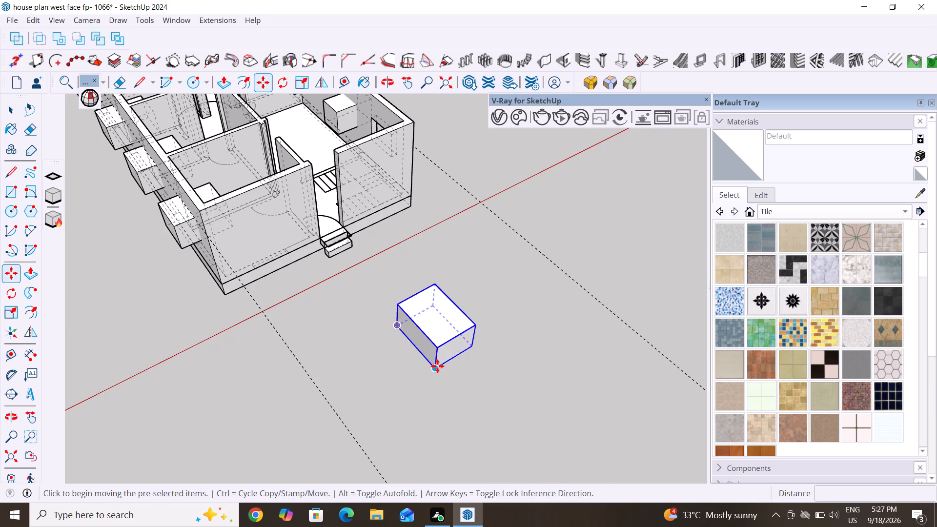
pyautogui.click(439, 372)
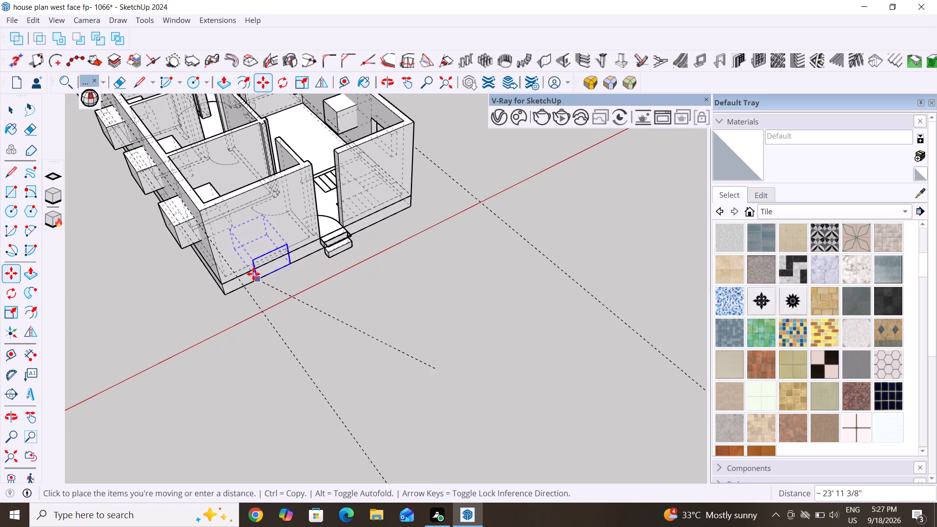
pyautogui.click(251, 272)
pyautogui.scroll(-1, 342, 384)
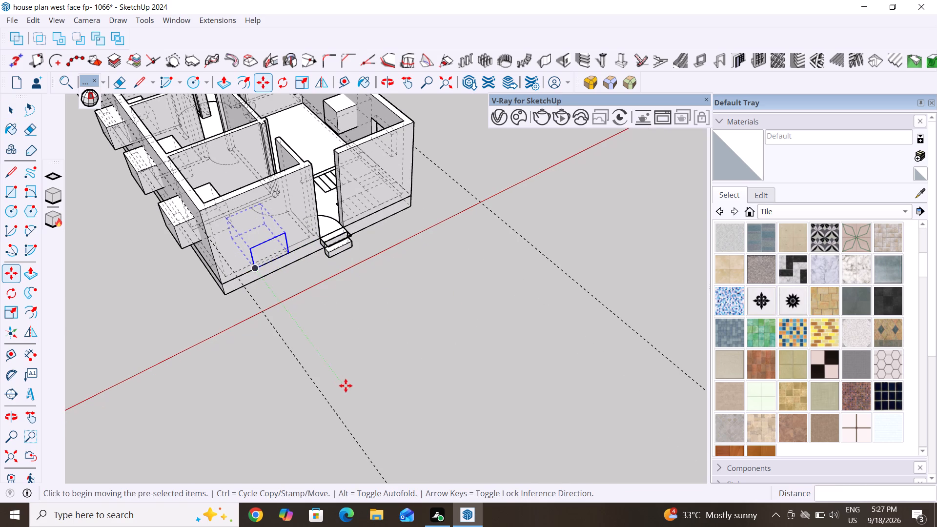
pyautogui.scroll(-1, 346, 385)
pyautogui.moveTo(397, 330); pyautogui.dragTo(481, 325, button='middle')
pyautogui.press('Escape')
pyautogui.press('Escape')
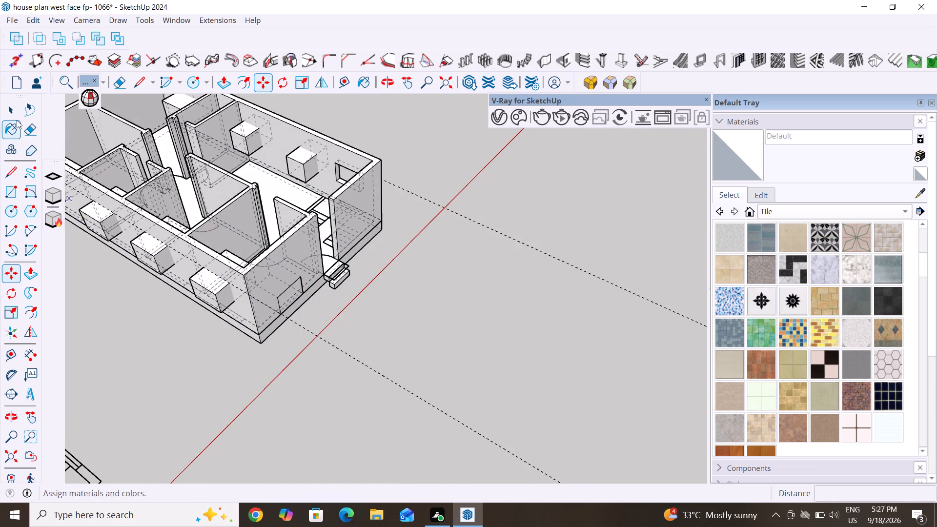
# Move the front-wall window block about 1' 11" outward so it projects through the wall face, and clear the selection.
pyautogui.click(15, 113)
pyautogui.scroll(8, 305, 308)
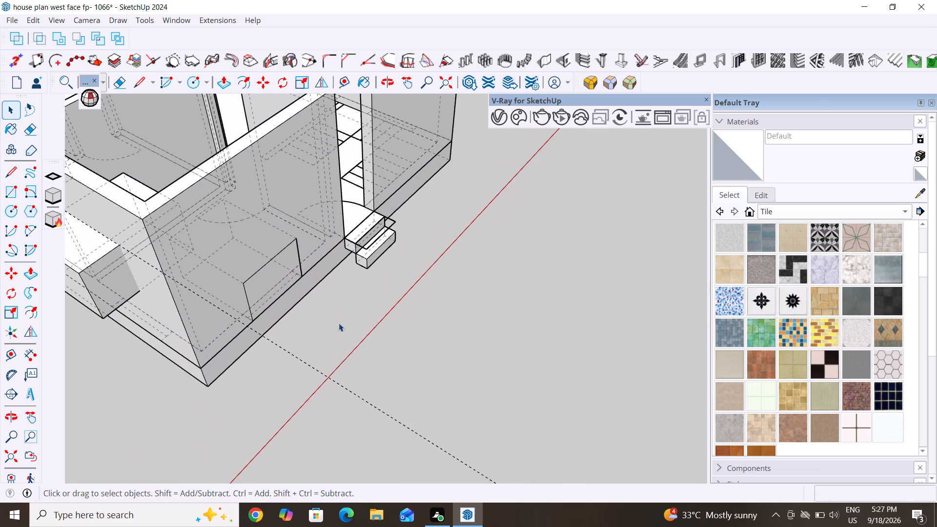
pyautogui.click(271, 283)
pyautogui.press('m')
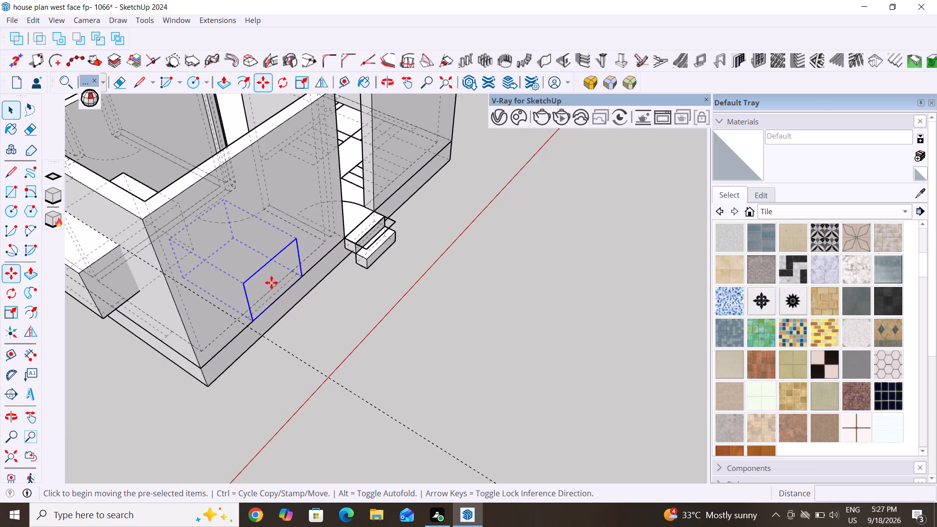
pyautogui.press('Return')
pyautogui.click(255, 324)
pyautogui.moveTo(282, 343); pyautogui.dragTo(309, 223, button='middle')
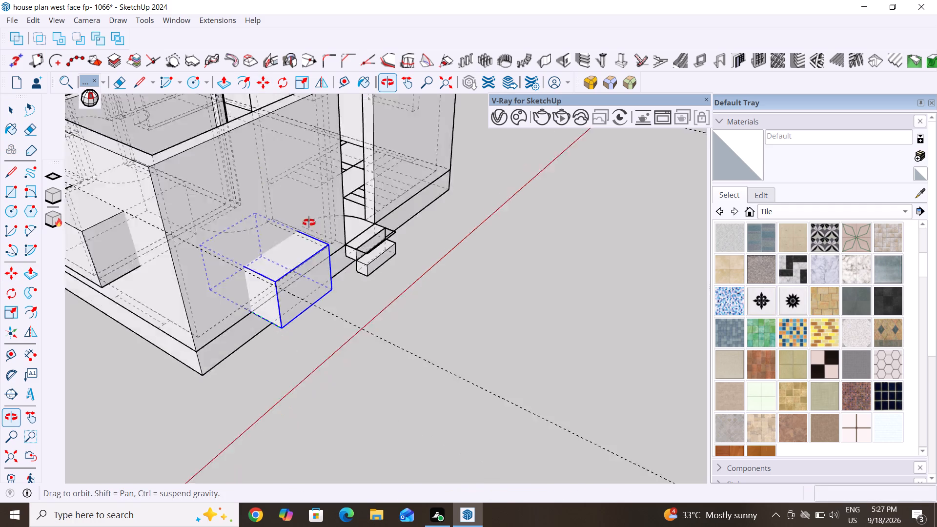
pyautogui.moveTo(309, 223); pyautogui.dragTo(325, 179, button='middle')
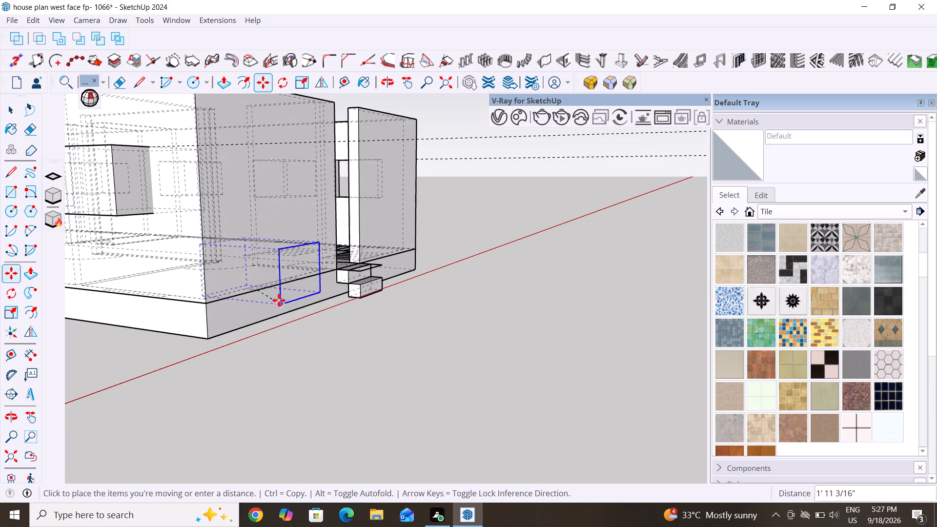
pyautogui.click(278, 294)
pyautogui.moveTo(320, 355); pyautogui.dragTo(329, 408, button='middle')
pyautogui.press('Escape')
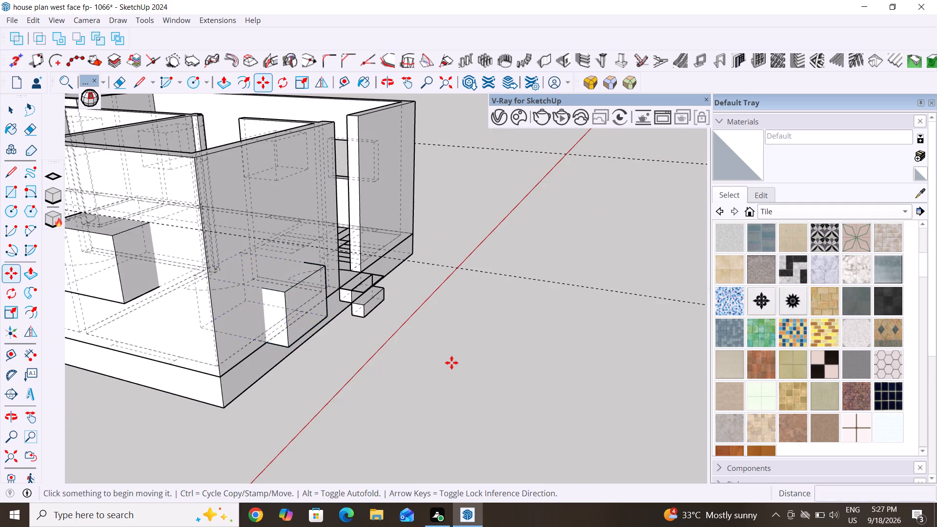
# Dismiss the low-battery notice and save the model over the existing file "house plan west face fp- 1066".
pyautogui.moveTo(451, 363); pyautogui.dragTo(226, 394, button='middle')
pyautogui.press('Escape')
pyautogui.moveTo(271, 354); pyautogui.dragTo(323, 346, button='middle')
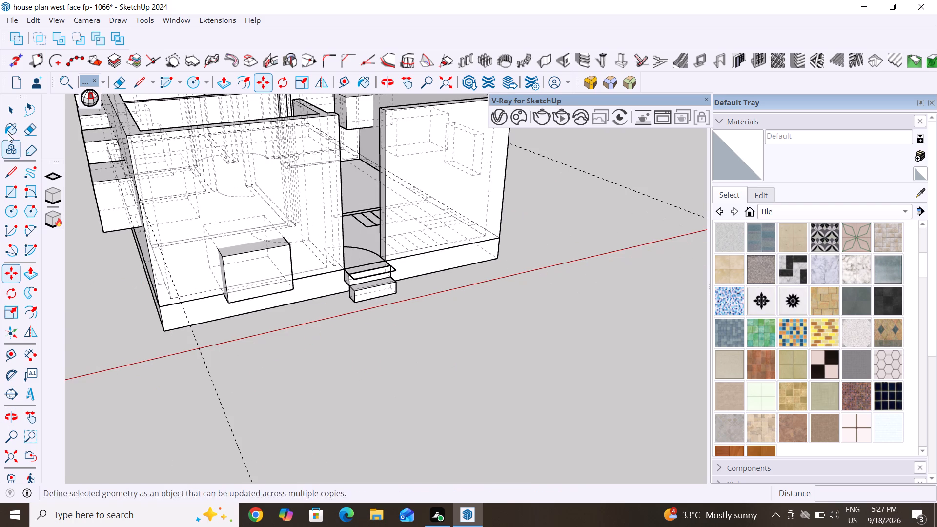
pyautogui.click(13, 114)
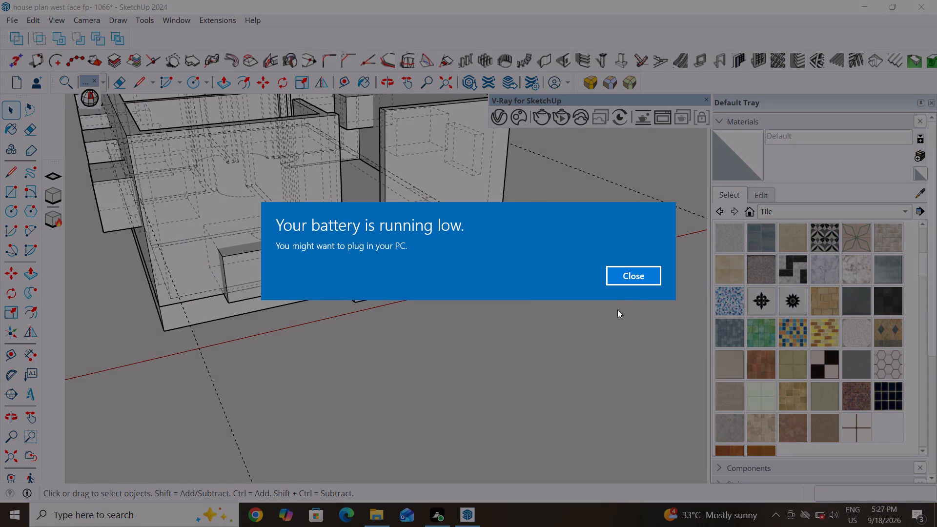
pyautogui.click(641, 275)
pyautogui.hotkey('ctrl', 's')
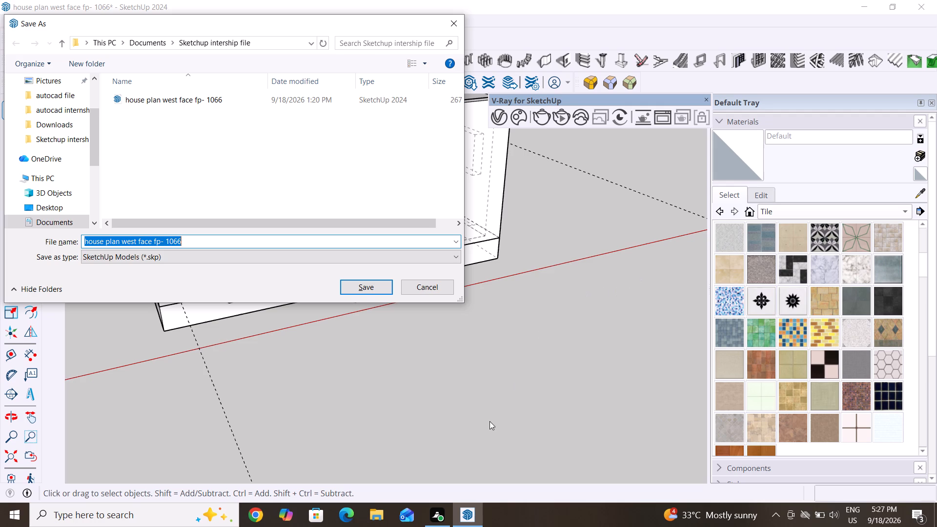
pyautogui.click(372, 291)
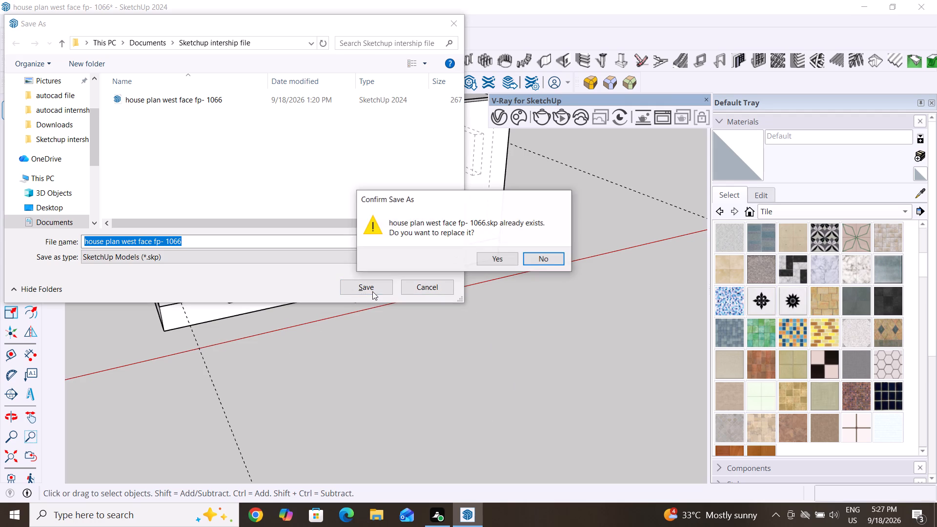
pyautogui.click(503, 257)
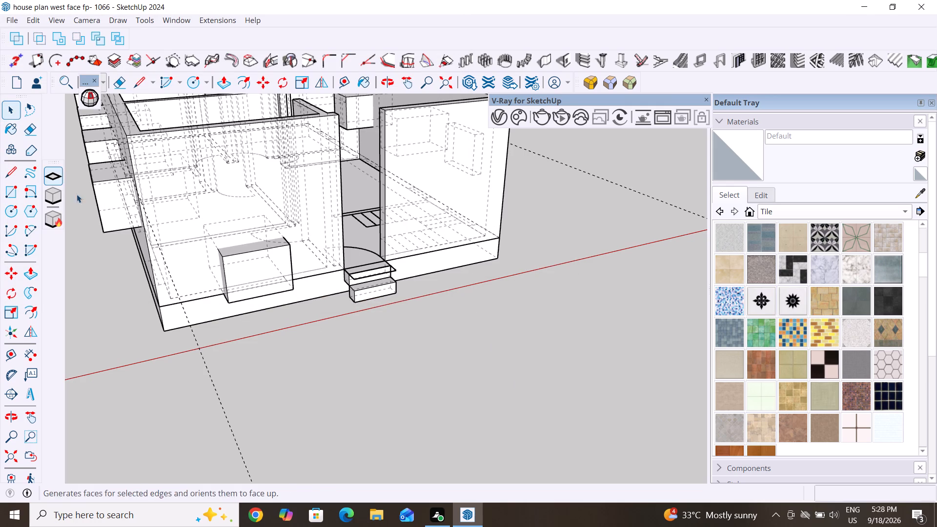
# Create a horizontal guide line 7' above the bottom edge of the short front wall beside the entrance steps.
pyautogui.press('k')
pyautogui.click(378, 372)
pyautogui.moveTo(171, 337); pyautogui.dragTo(220, 369, button='middle')
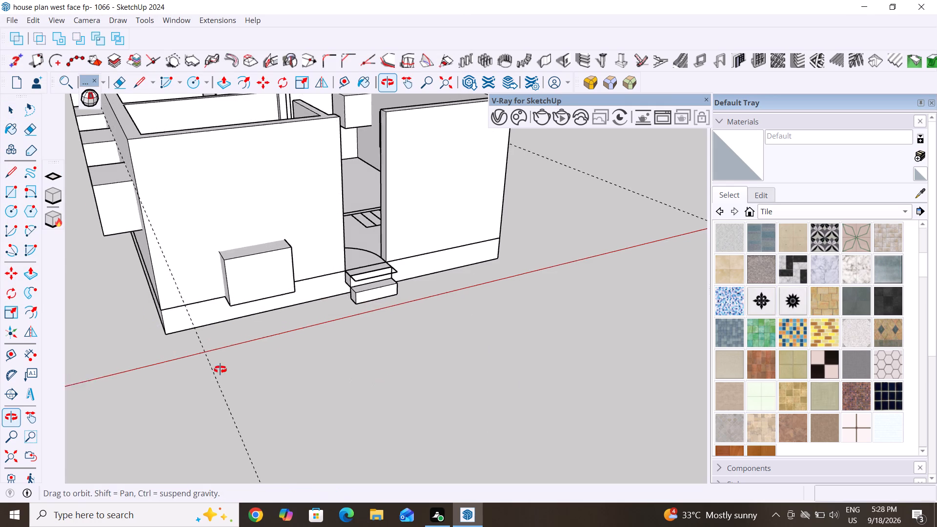
pyautogui.moveTo(220, 369); pyautogui.dragTo(272, 366, button='middle')
pyautogui.scroll(-5, 290, 336)
pyautogui.scroll(4, 306, 354)
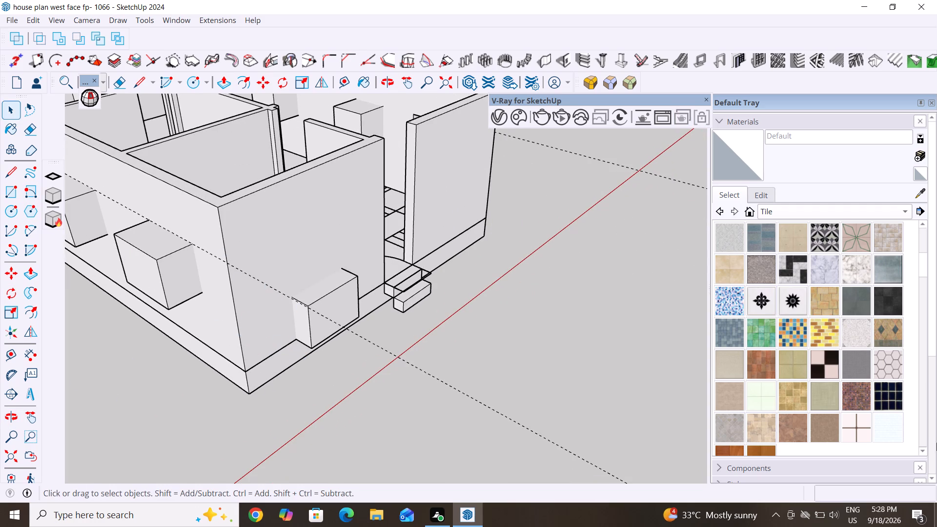
pyautogui.click(14, 354)
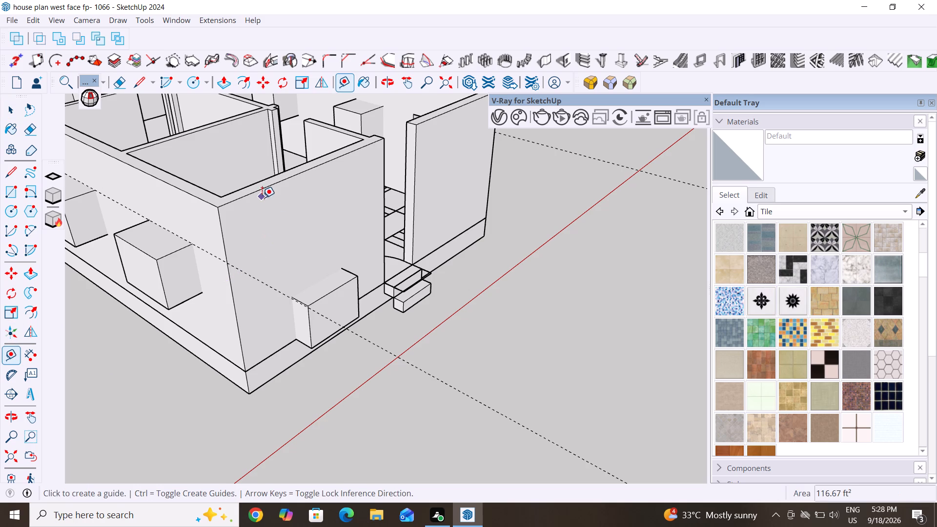
pyautogui.click(262, 190)
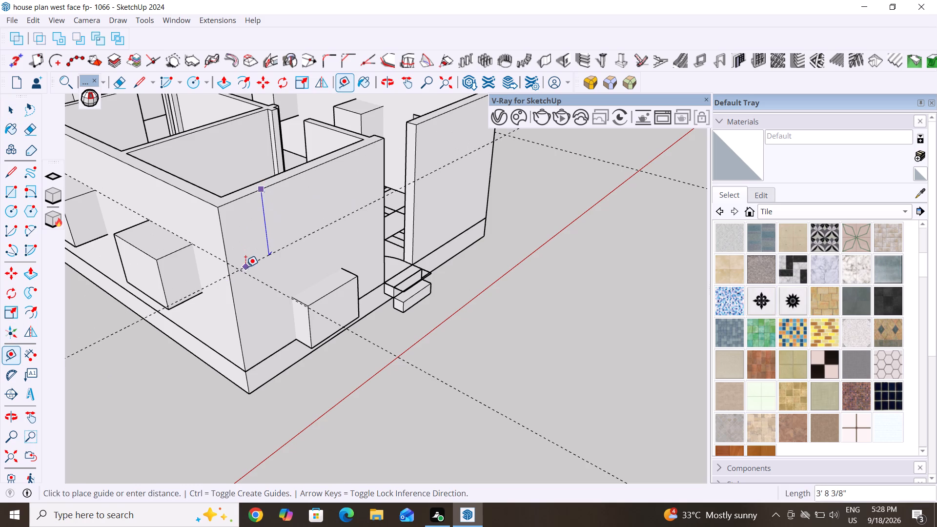
pyautogui.press('Escape')
pyautogui.click(267, 356)
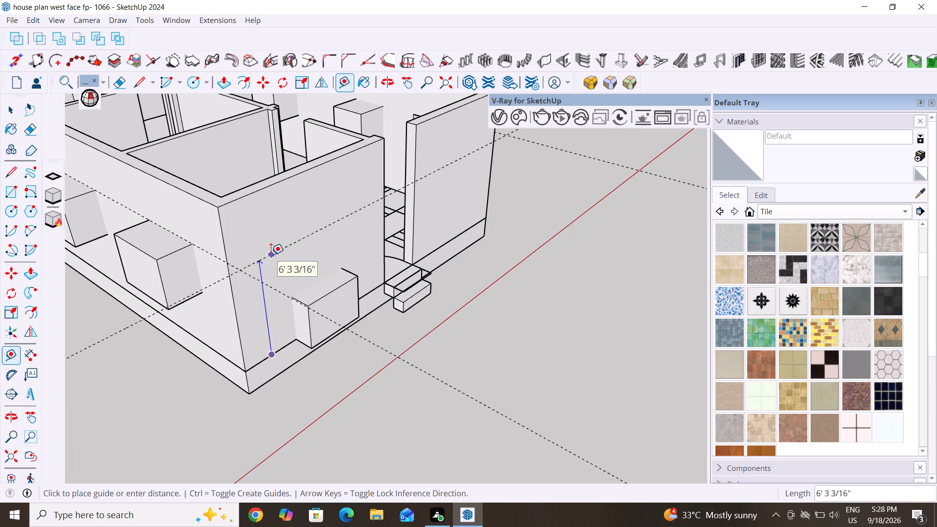
pyautogui.write("7'")
pyautogui.press('Return')
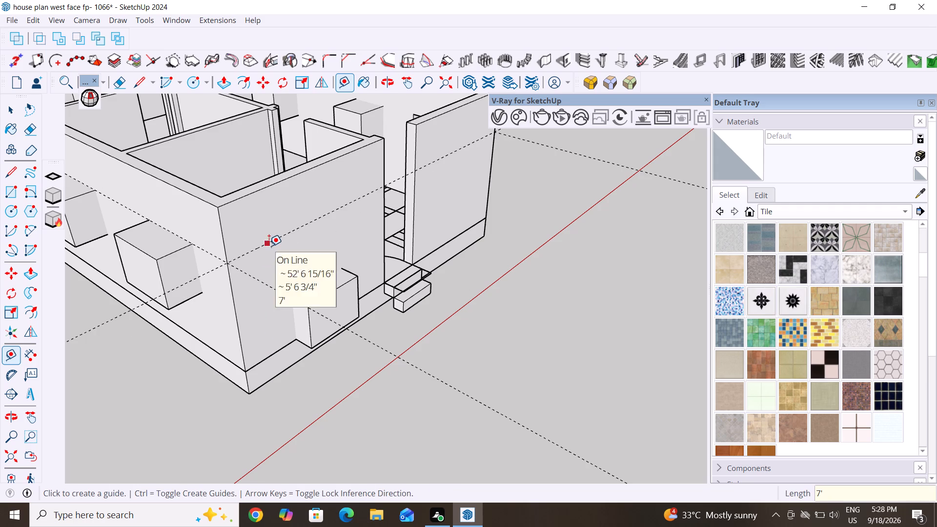
pyautogui.click(14, 109)
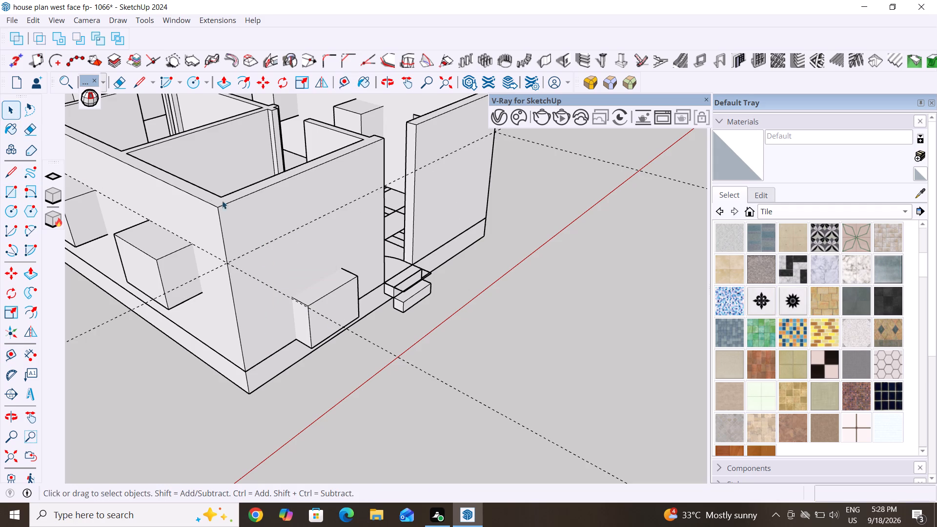
# Move the front-wall window block 4' straight up so its top lines up with the 7' guide.
pyautogui.press('k')
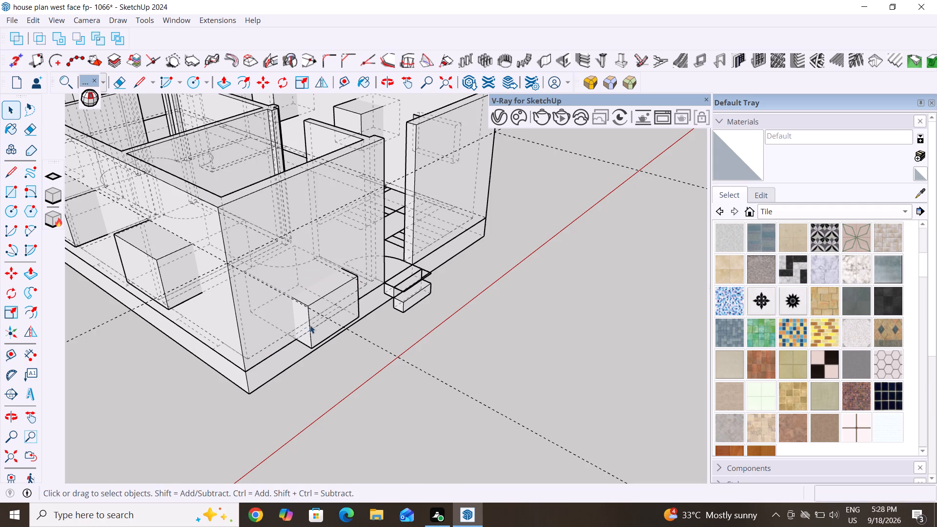
pyautogui.click(319, 326)
pyautogui.press('m')
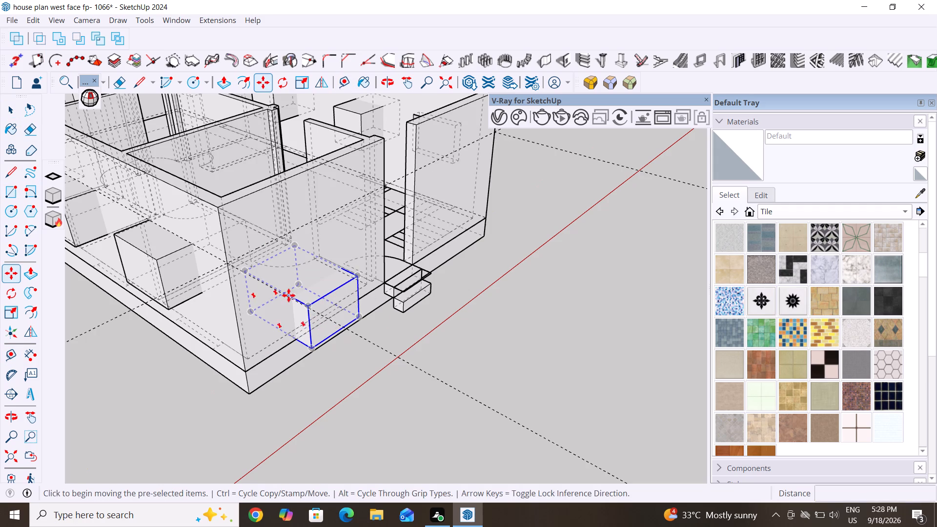
pyautogui.scroll(5, 299, 293)
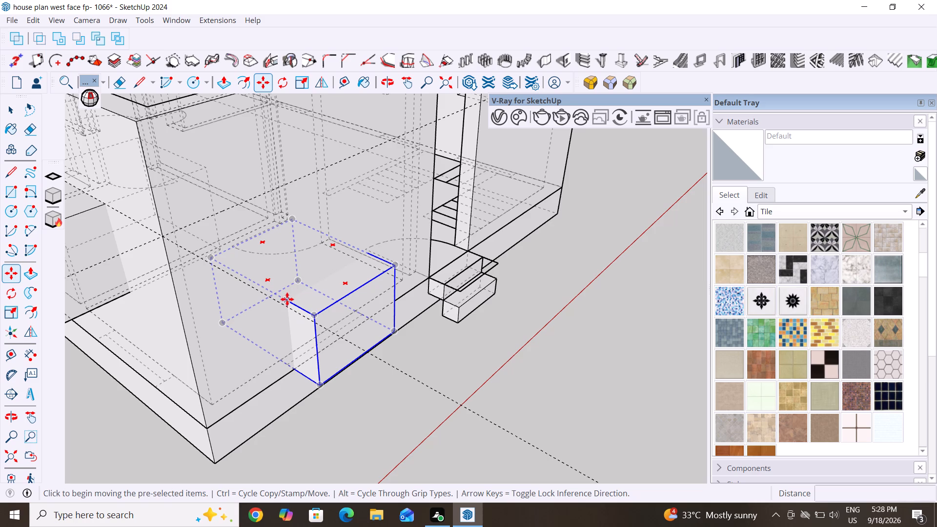
pyautogui.click(290, 300)
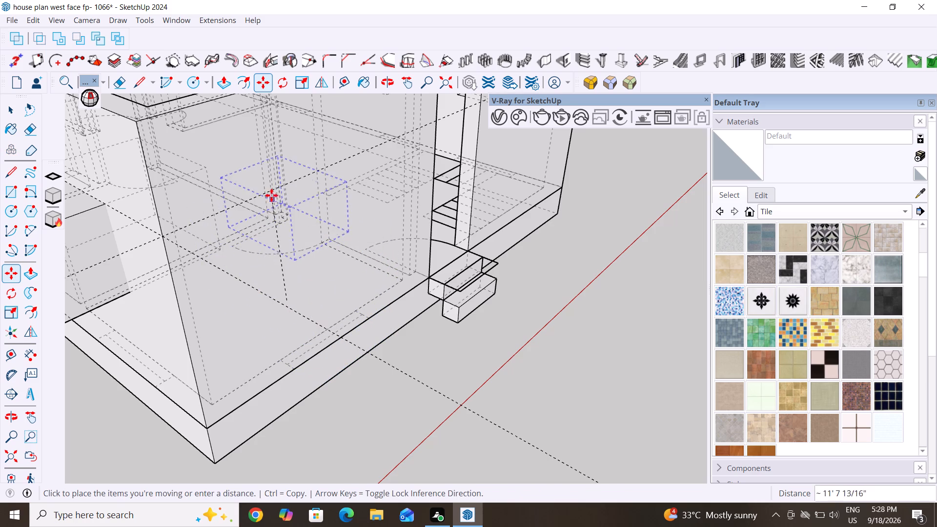
pyautogui.click(275, 190)
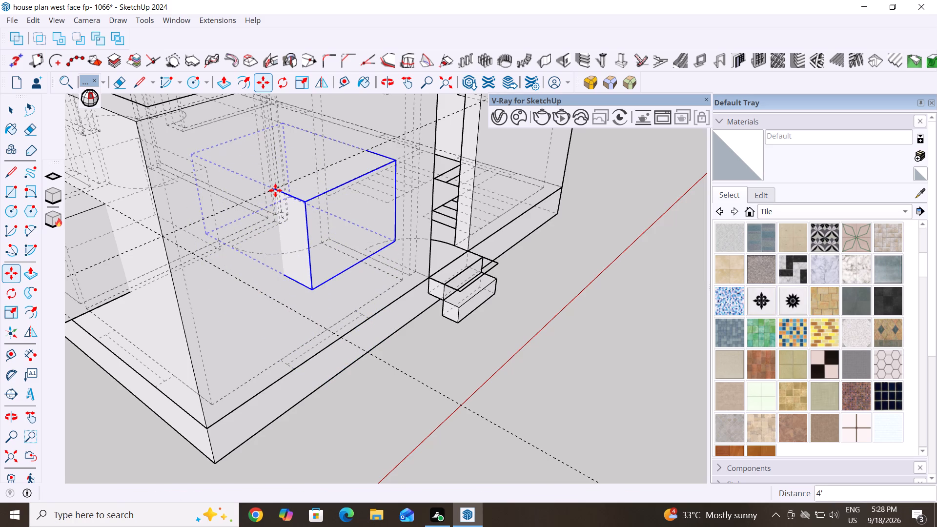
pyautogui.scroll(-4, 477, 313)
pyautogui.click(9, 108)
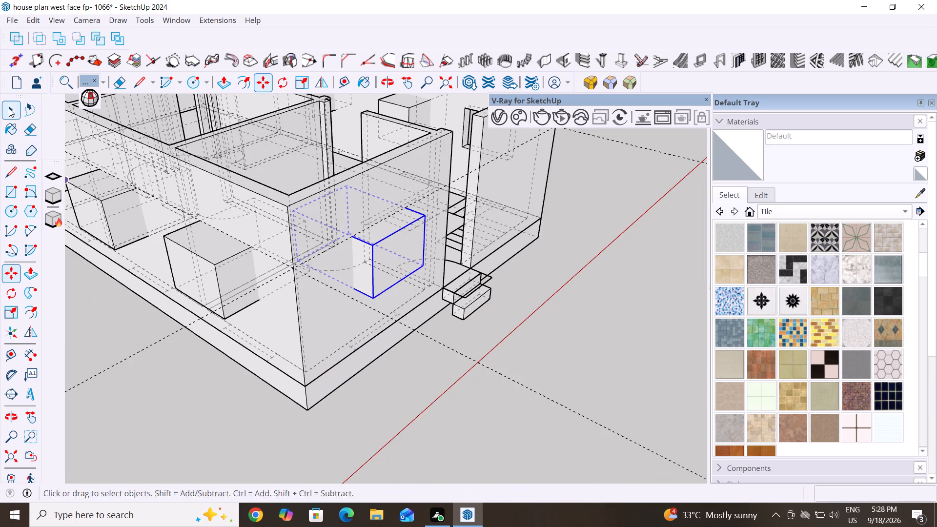
# Delete all guide lines in the model.
pyautogui.click(38, 14)
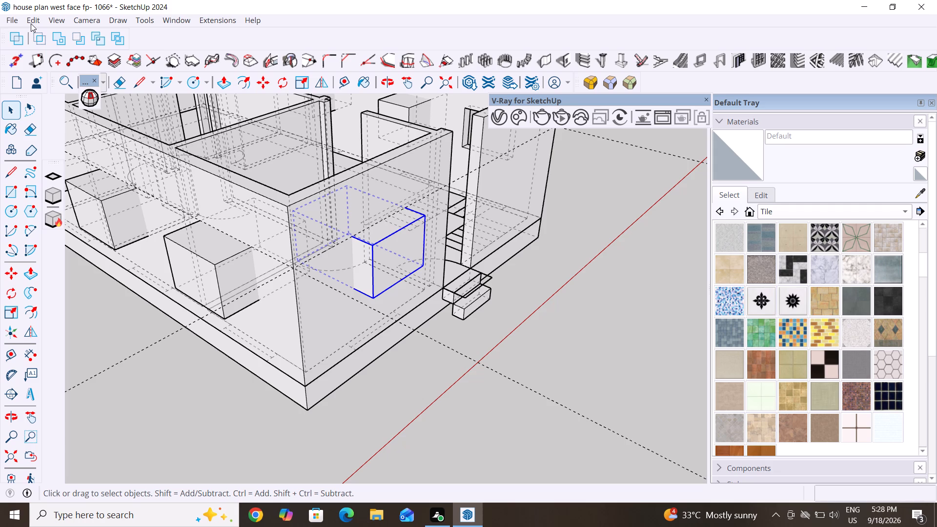
pyautogui.click(29, 20)
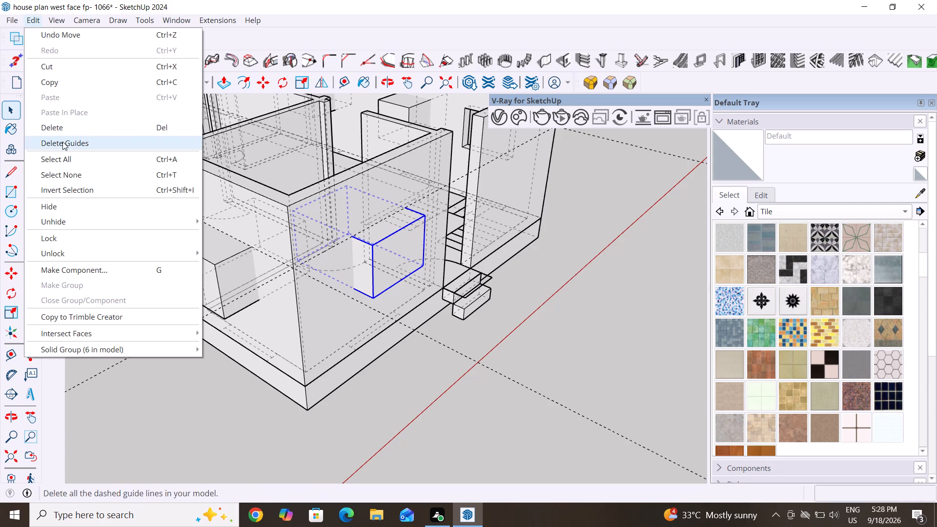
pyautogui.click(63, 142)
# Examine the house from all sides to check the window block placement, and clear the selection.
pyautogui.scroll(-8, 320, 223)
pyautogui.press('k')
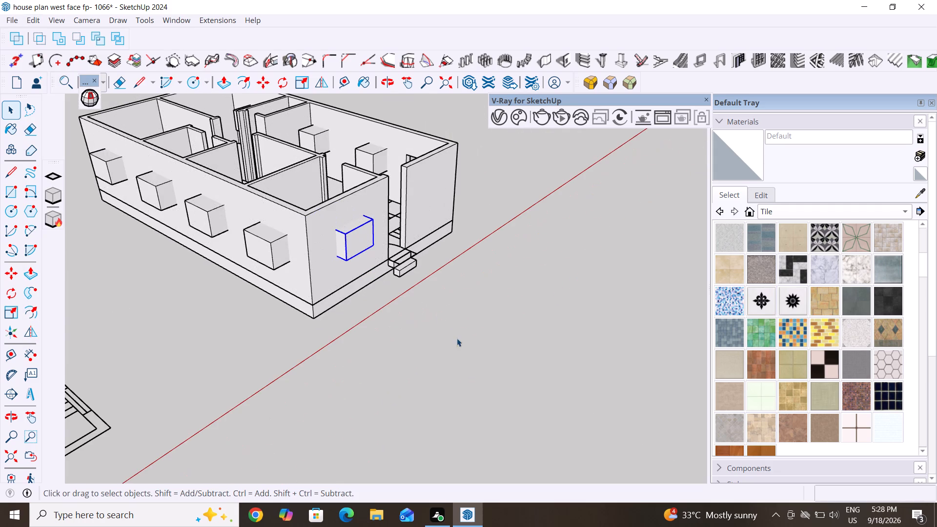
pyautogui.moveTo(459, 356); pyautogui.dragTo(245, 435, button='middle')
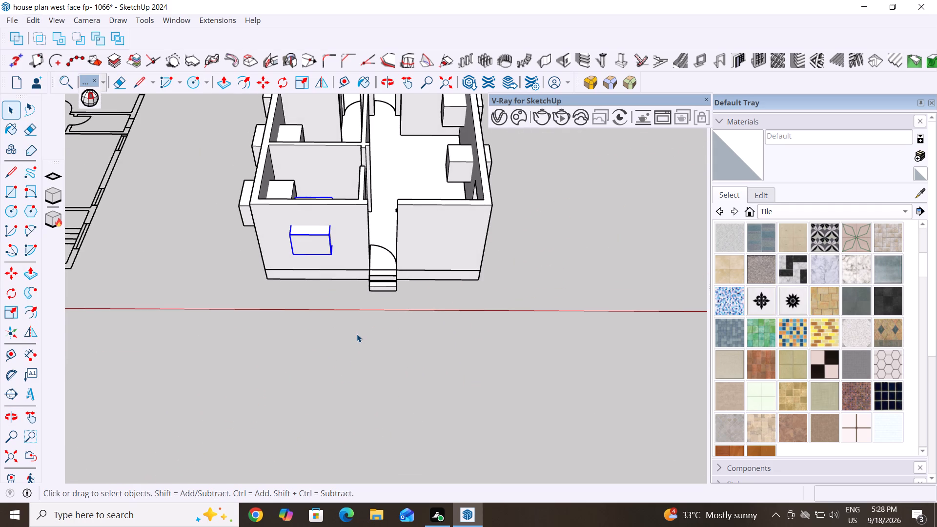
pyautogui.press('k')
pyautogui.moveTo(511, 284); pyautogui.dragTo(168, 237, button='middle')
pyautogui.scroll(-5, 365, 225)
pyautogui.moveTo(629, 270); pyautogui.dragTo(283, 203, button='middle')
pyautogui.scroll(-4, 380, 227)
pyautogui.moveTo(446, 277); pyautogui.dragTo(363, 393, button='middle')
pyautogui.scroll(4, 457, 362)
pyautogui.moveTo(484, 353); pyautogui.dragTo(218, 400, button='middle')
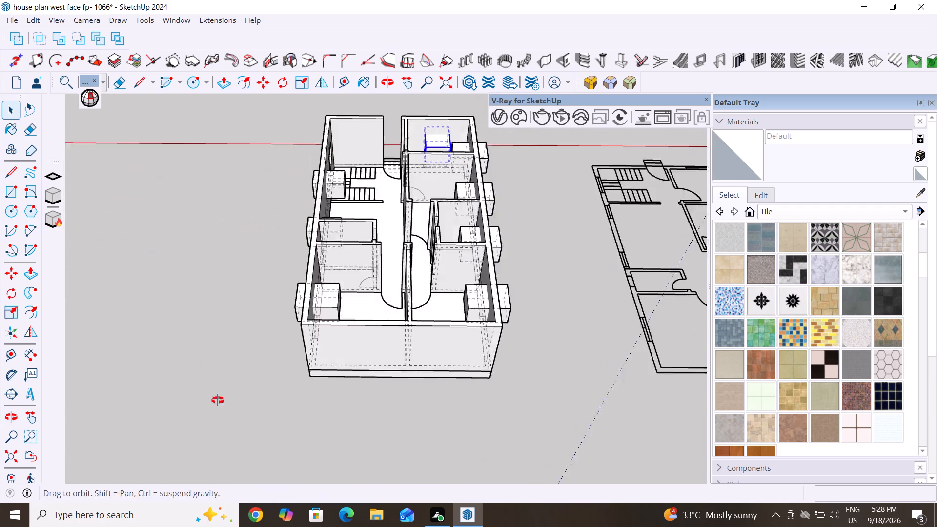
pyautogui.moveTo(218, 400); pyautogui.dragTo(140, 380, button='middle')
pyautogui.moveTo(397, 369); pyautogui.dragTo(166, 306, button='middle')
pyautogui.moveTo(481, 348); pyautogui.dragTo(317, 263, button='middle')
pyautogui.scroll(-4, 305, 217)
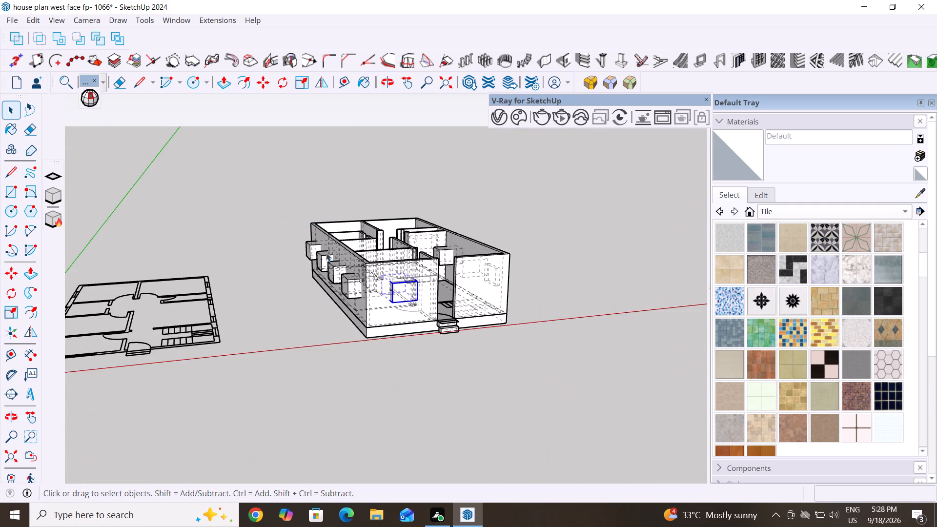
pyautogui.moveTo(458, 294); pyautogui.dragTo(411, 397, button='middle')
pyautogui.click(509, 410)
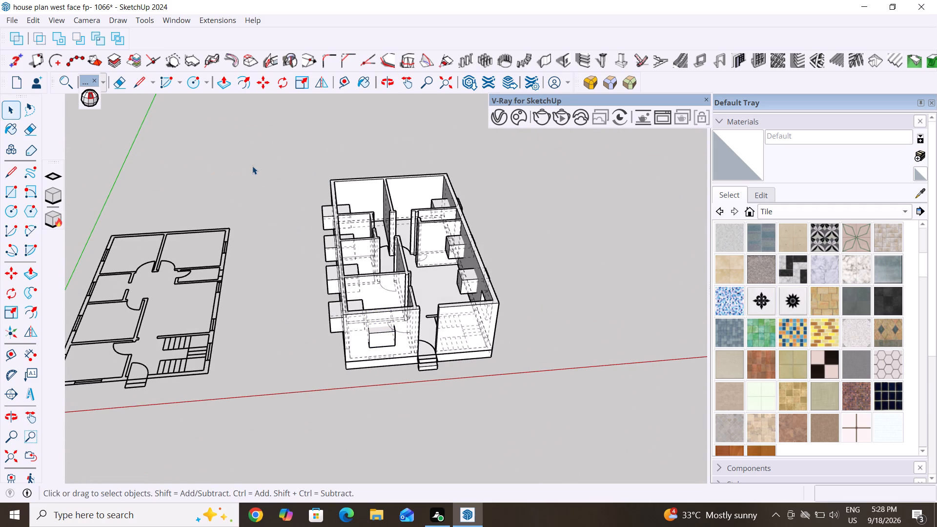
# Subtract the front-wall window block from the wall group to cut the front window opening, and clear the selection.
pyautogui.press('k')
pyautogui.moveTo(424, 414); pyautogui.dragTo(425, 377, button='middle')
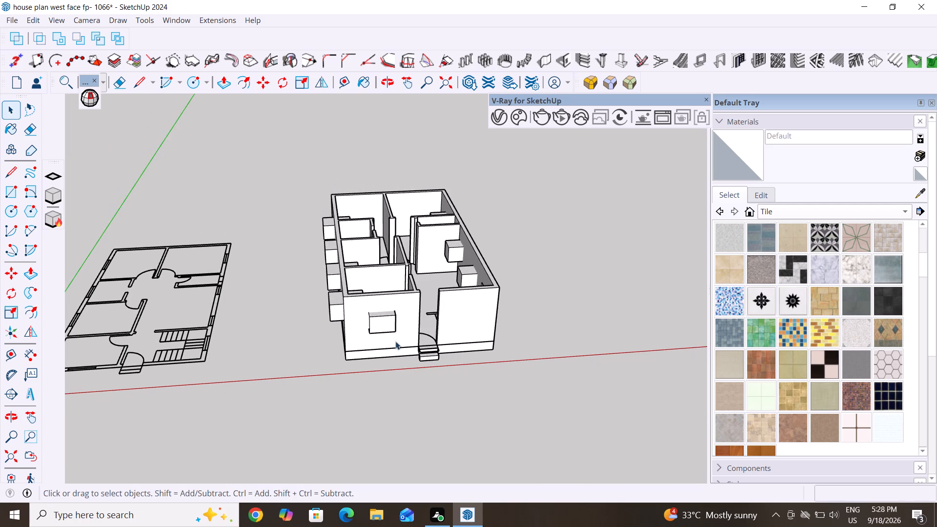
pyautogui.click(384, 328)
pyautogui.click(81, 43)
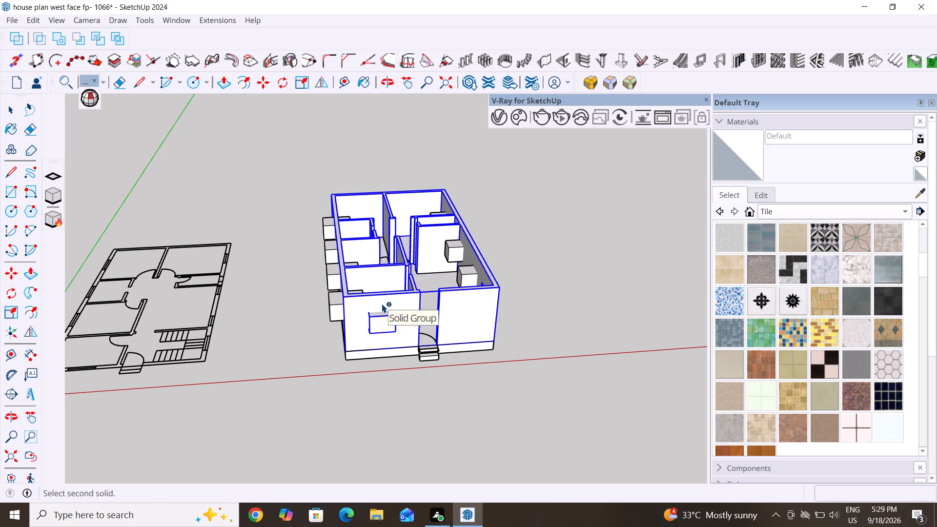
pyautogui.click(382, 304)
pyautogui.moveTo(264, 345); pyautogui.dragTo(457, 339, button='middle')
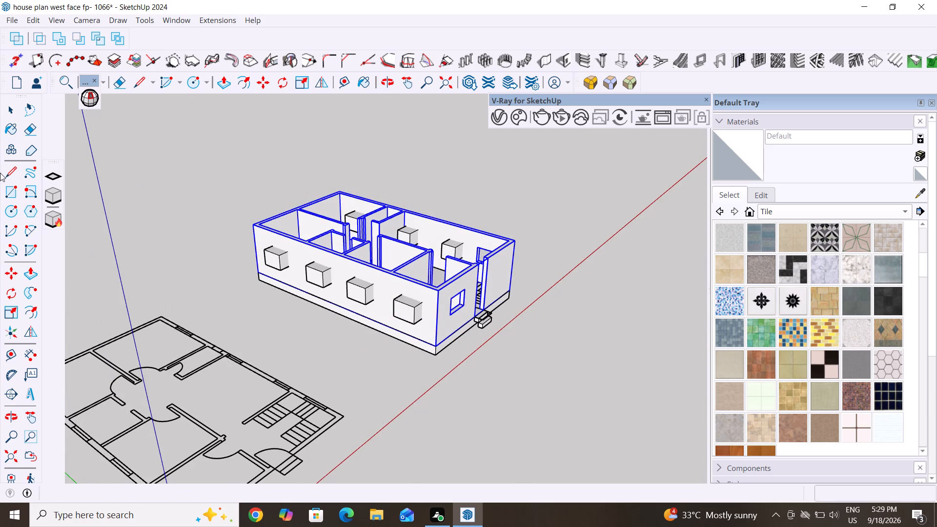
pyautogui.press('Escape')
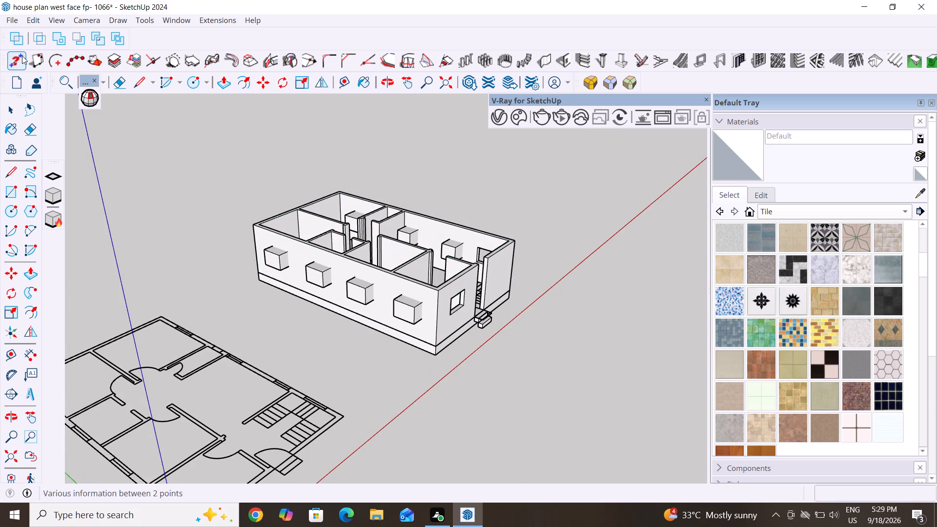
pyautogui.click(16, 111)
pyautogui.click(198, 163)
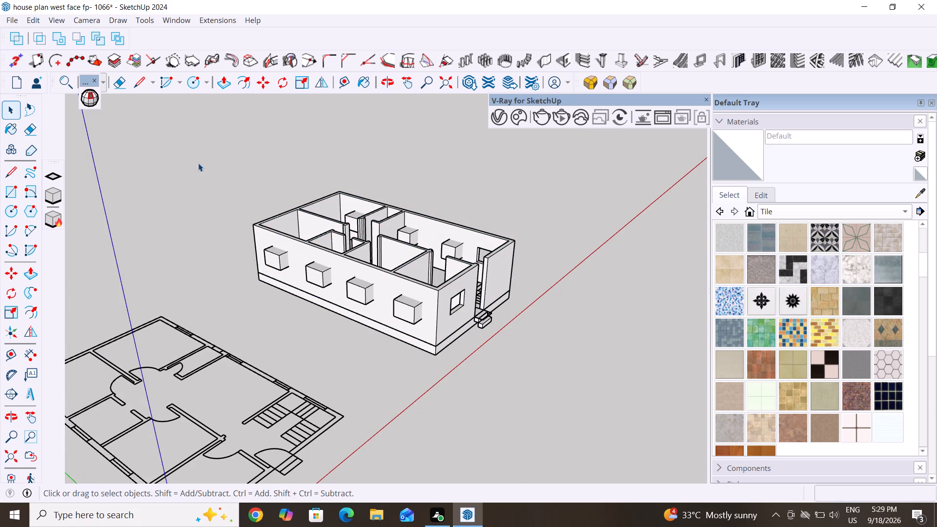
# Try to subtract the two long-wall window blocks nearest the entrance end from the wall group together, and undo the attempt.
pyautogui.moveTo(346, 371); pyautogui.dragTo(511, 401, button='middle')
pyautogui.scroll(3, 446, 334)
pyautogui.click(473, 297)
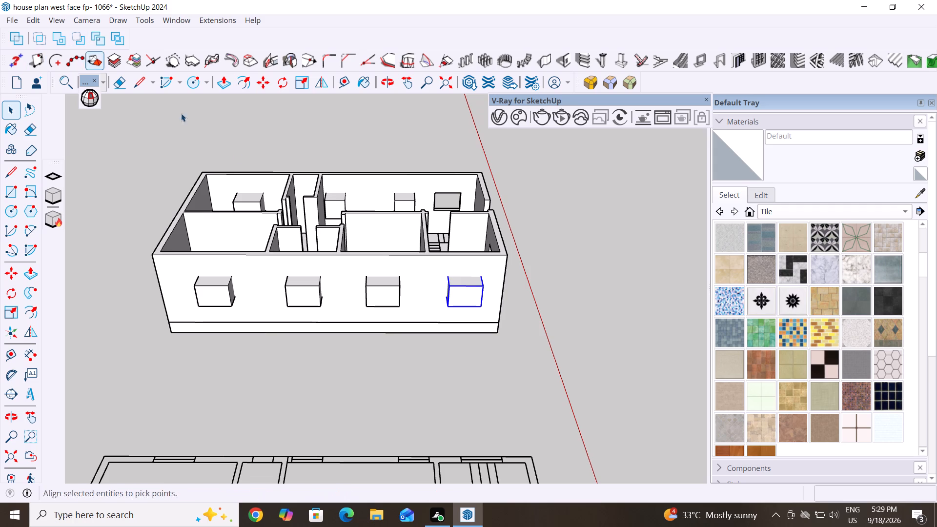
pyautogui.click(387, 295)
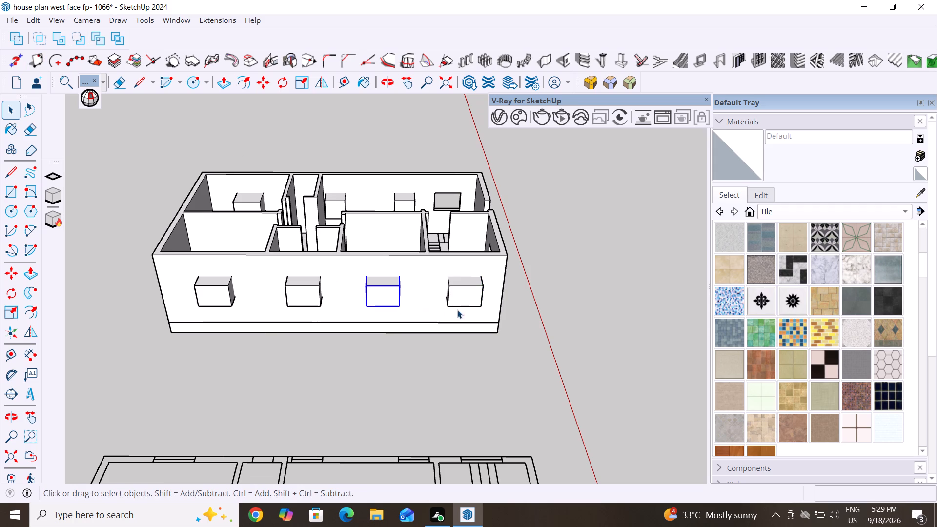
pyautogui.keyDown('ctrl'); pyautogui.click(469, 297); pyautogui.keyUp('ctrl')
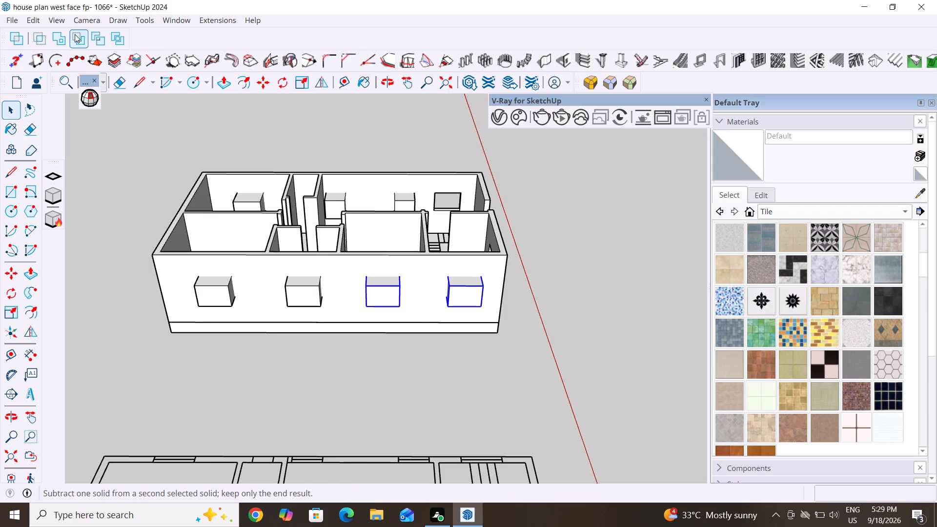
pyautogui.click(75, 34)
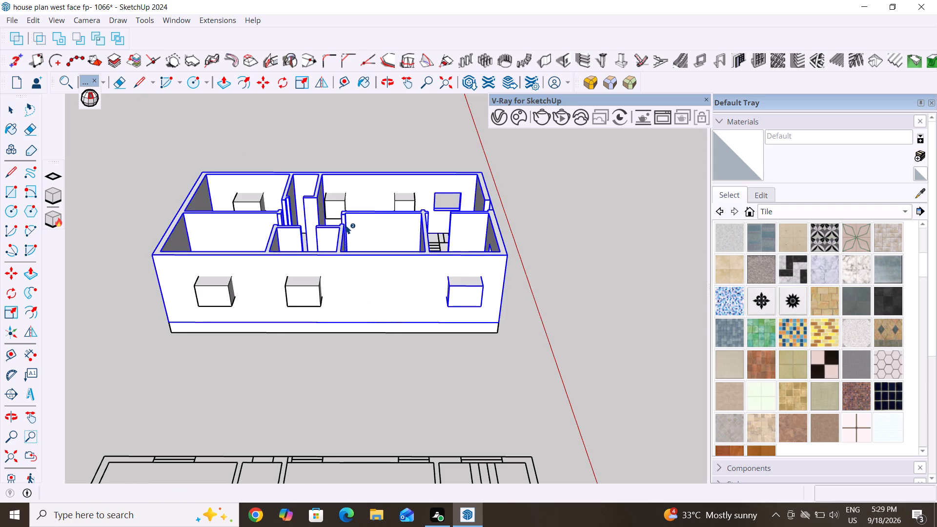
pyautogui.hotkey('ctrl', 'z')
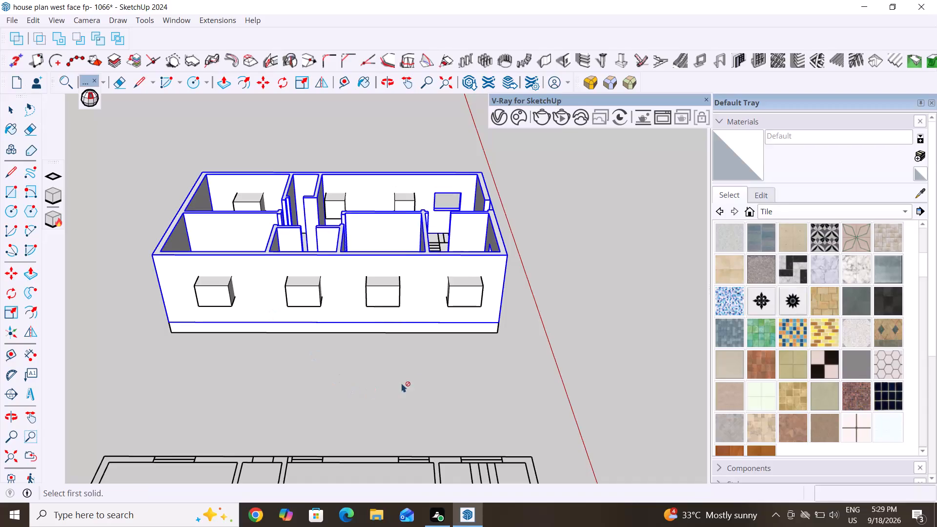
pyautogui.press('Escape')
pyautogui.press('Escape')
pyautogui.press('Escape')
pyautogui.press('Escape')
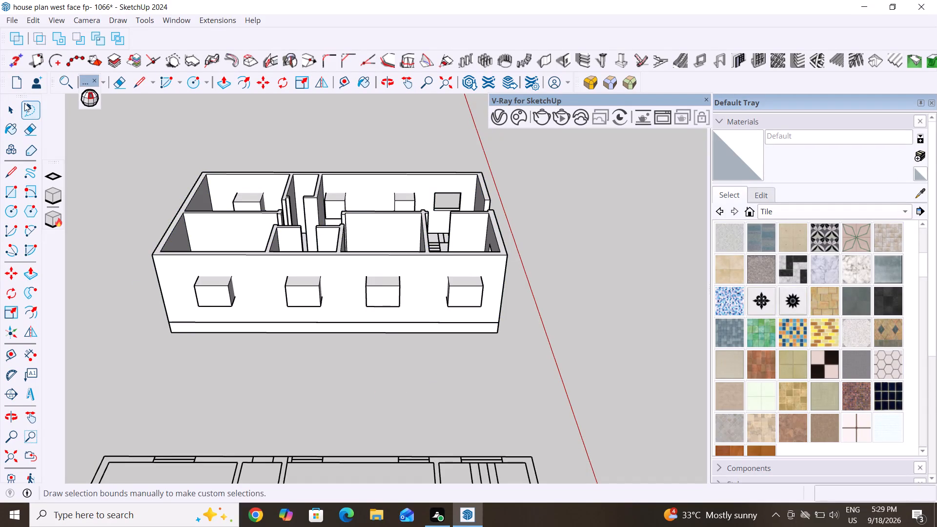
# Subtract only the long-wall window block nearest the entrance end from the wall group, and clear the selection.
pyautogui.click(12, 113)
pyautogui.click(474, 289)
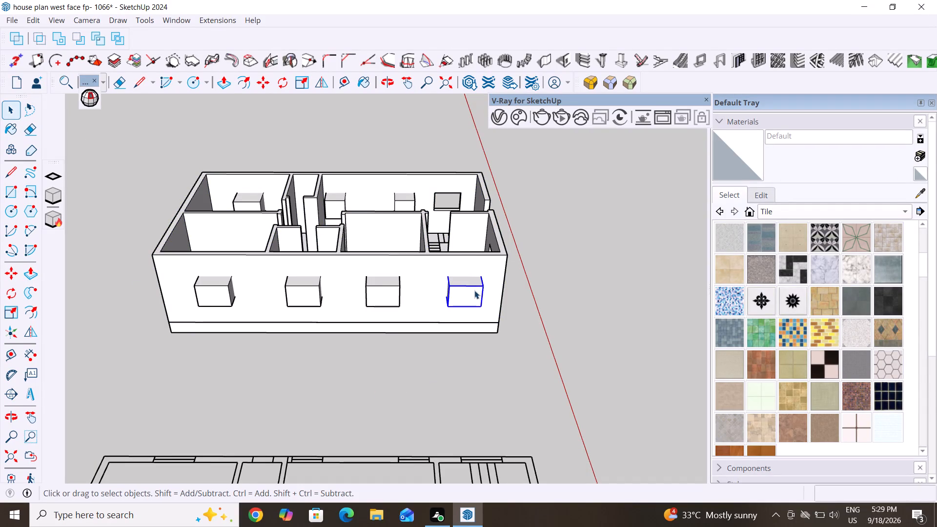
pyautogui.click(78, 38)
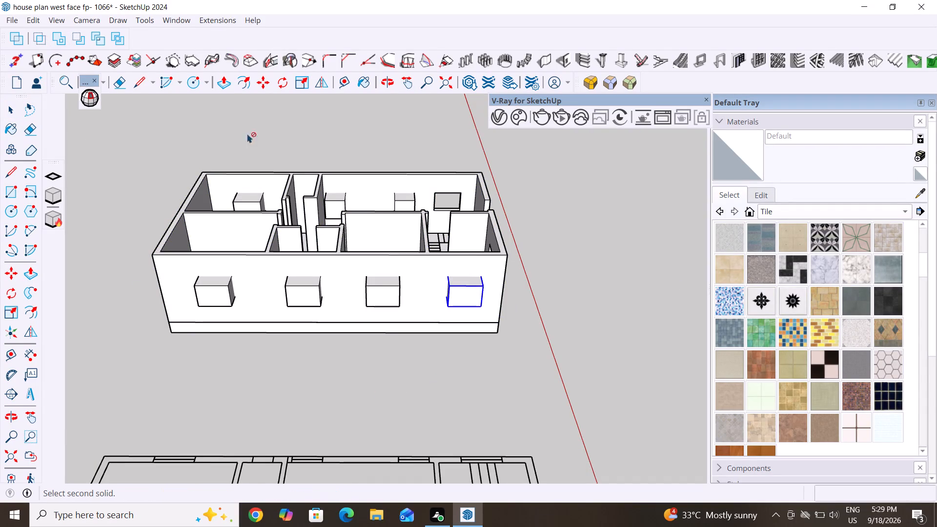
pyautogui.click(462, 263)
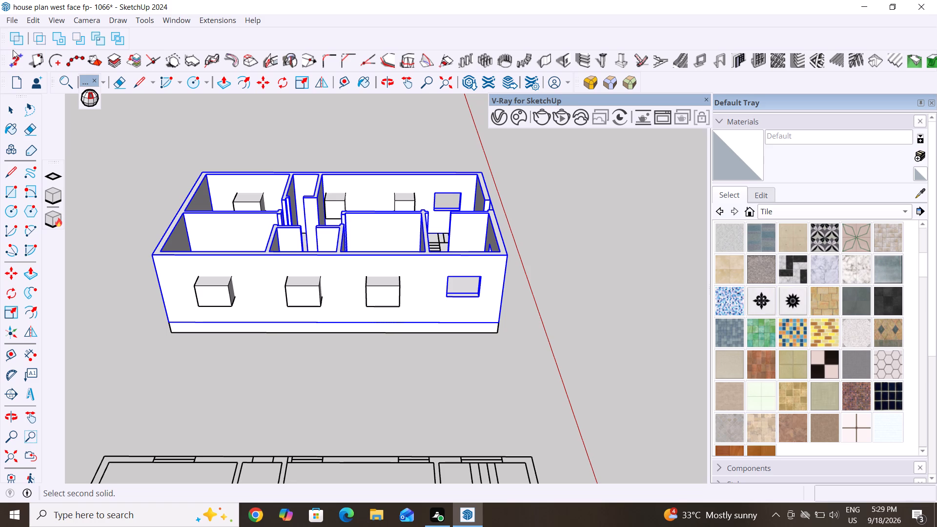
pyautogui.click(15, 115)
pyautogui.press('Escape')
pyautogui.press('Escape')
pyautogui.press('Escape')
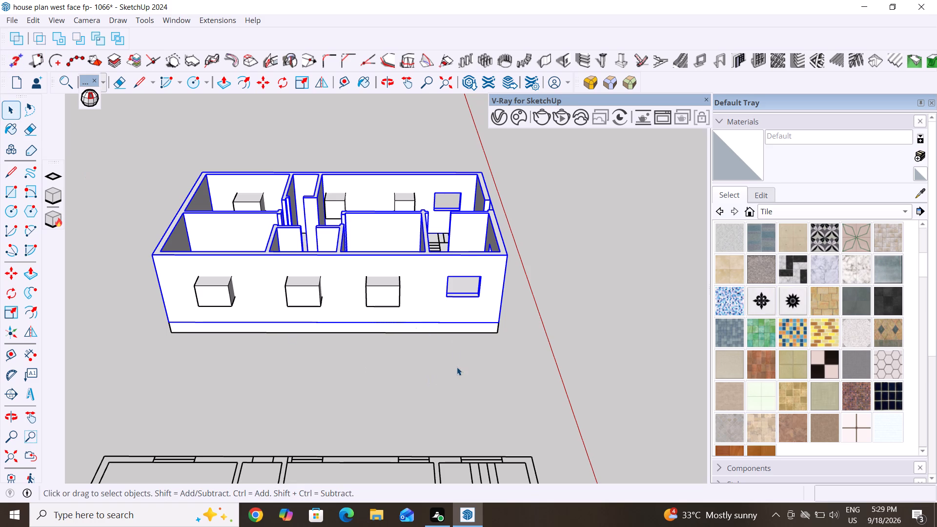
pyautogui.doubleClick(457, 367)
# Subtract the second window block from the entrance end on the same long wall from the wall group, and clear the selection.
pyautogui.click(389, 295)
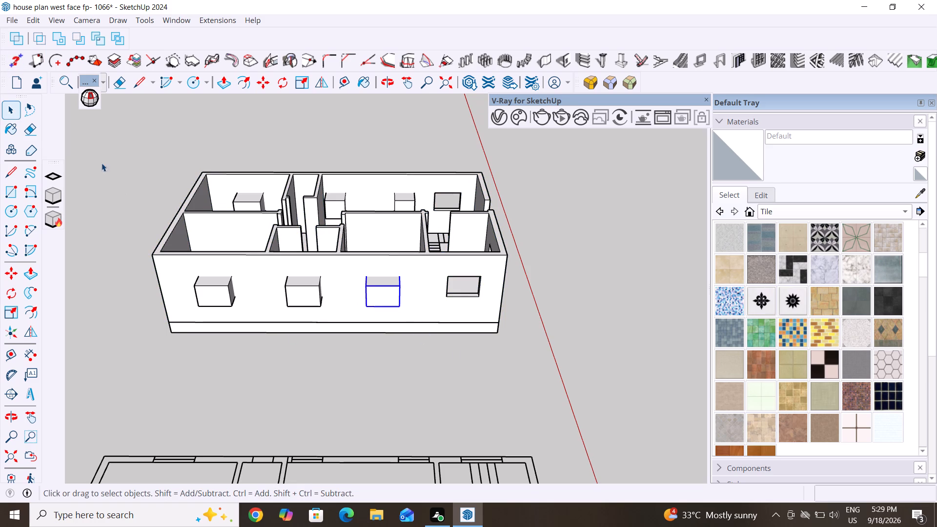
pyautogui.click(81, 34)
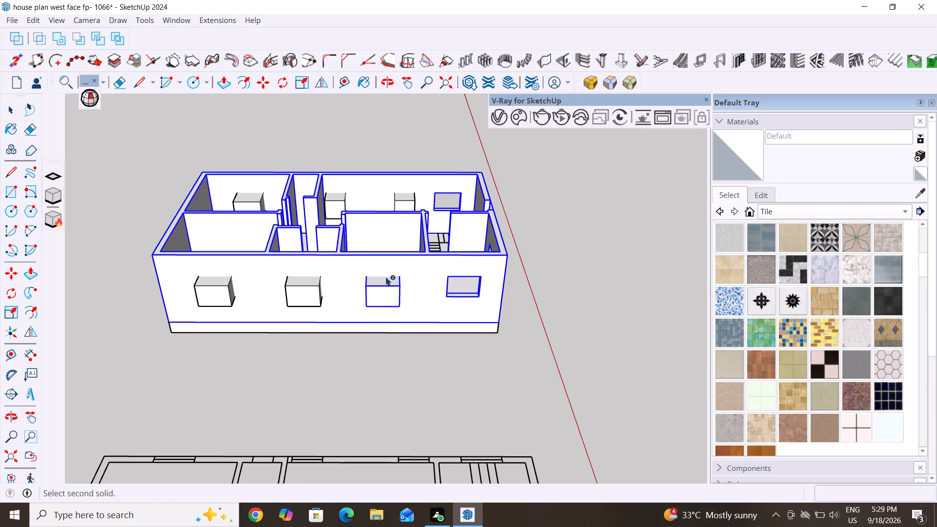
pyautogui.click(403, 270)
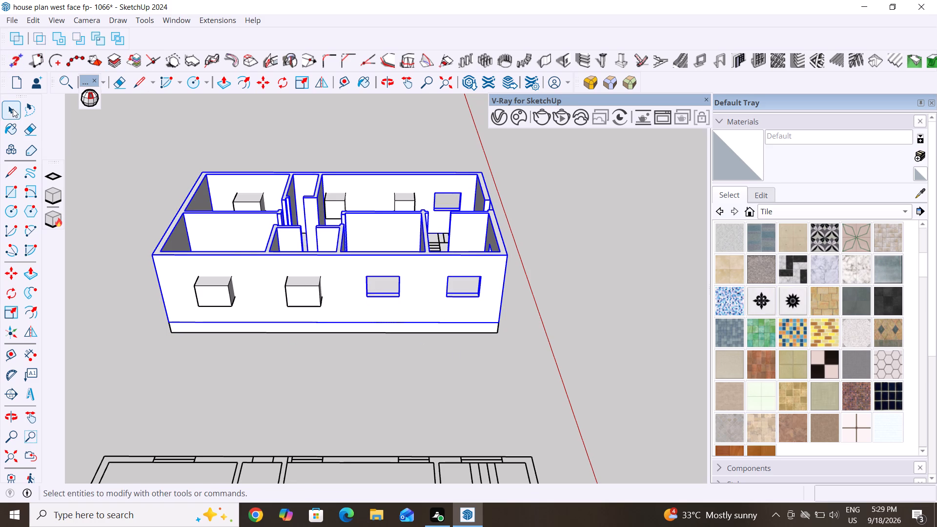
pyautogui.click(12, 110)
pyautogui.click(341, 361)
# Subtract the third window block from the entrance end on this long wall from the wall group.
pyautogui.click(311, 295)
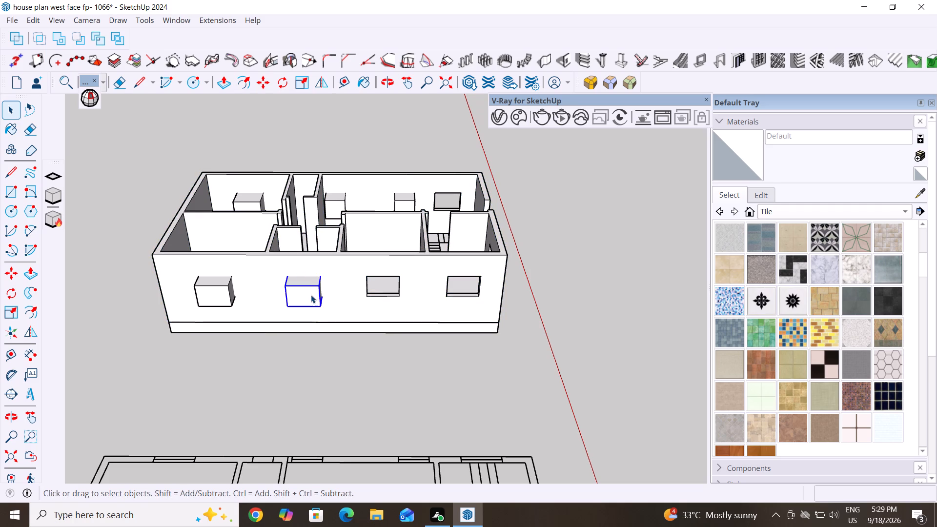
pyautogui.click(78, 33)
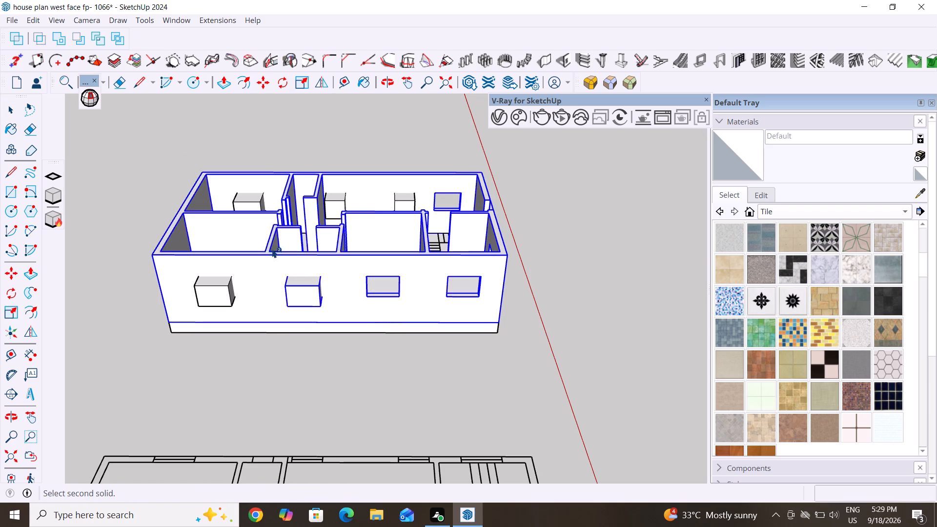
pyautogui.click(285, 261)
pyautogui.scroll(1, 237, 395)
pyautogui.moveTo(240, 395); pyautogui.dragTo(277, 363, button='middle')
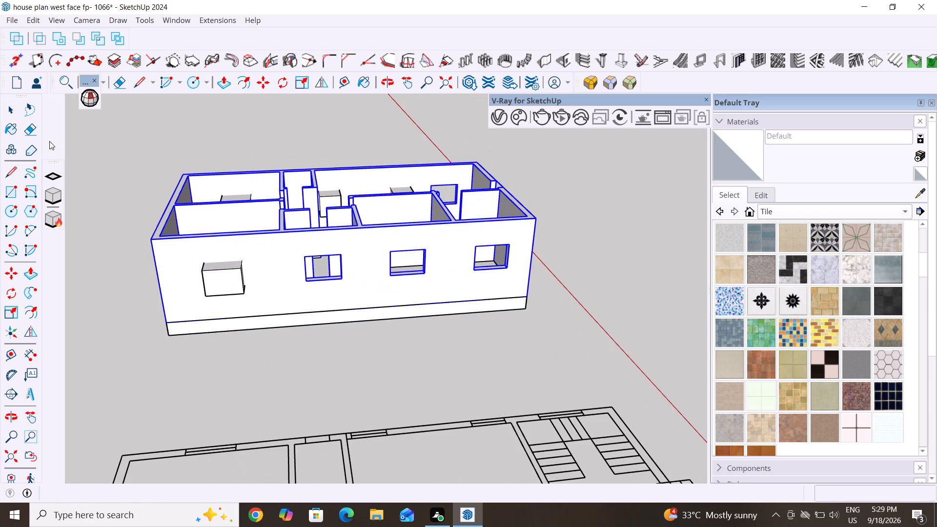
pyautogui.click(13, 111)
# Subtract the last window block, at the rear end of this long wall, from the wall group.
pyautogui.click(237, 281)
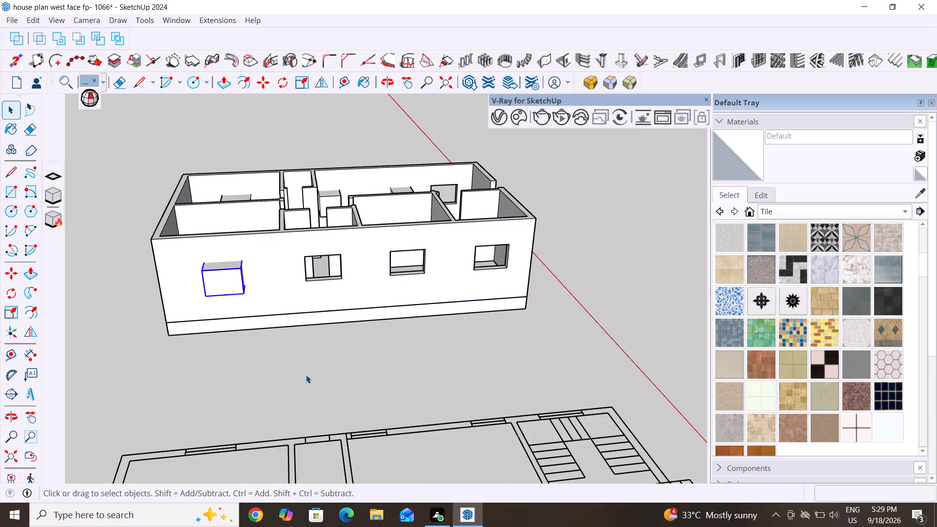
pyautogui.click(81, 37)
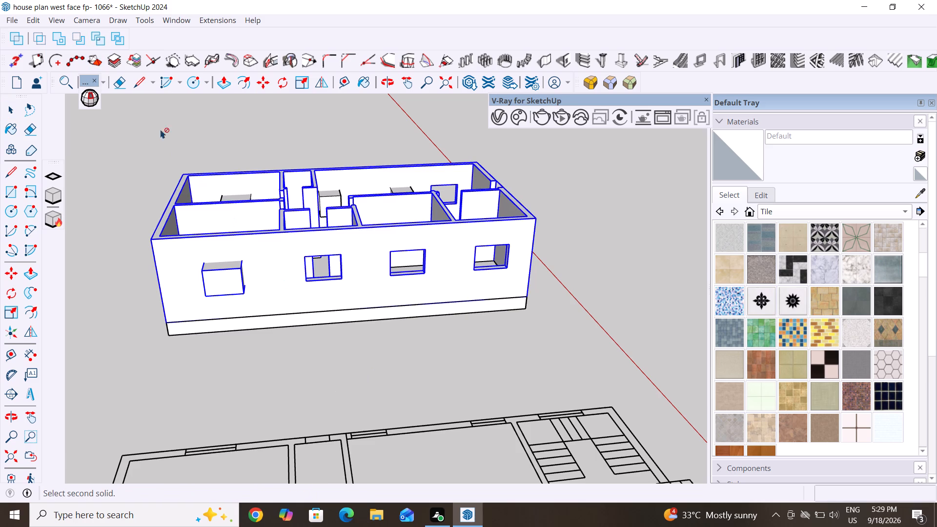
pyautogui.click(252, 249)
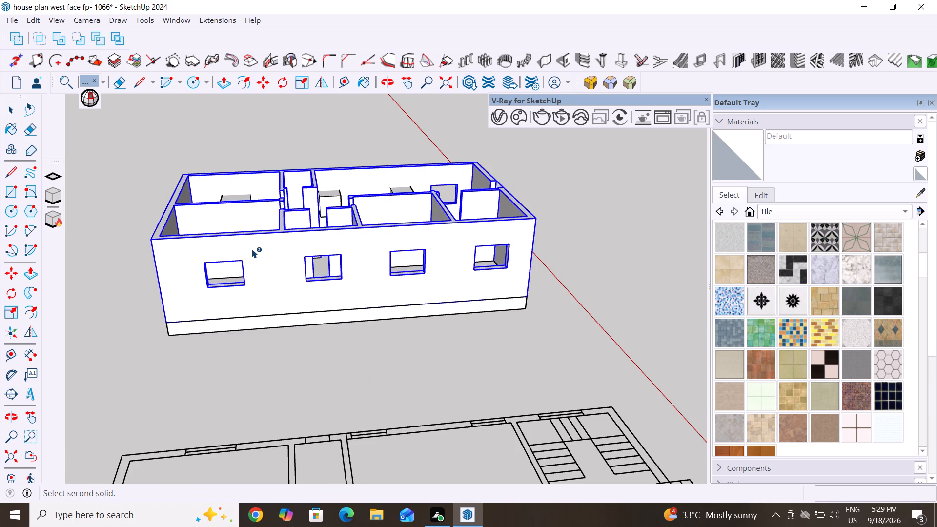
# On the opposite long wall, subtract the window block nearest the rear end from the wall group, and clear the selection.
pyautogui.scroll(-7, 252, 249)
pyautogui.moveTo(226, 275); pyautogui.dragTo(441, 273, button='middle')
pyautogui.scroll(-5, 406, 243)
pyautogui.moveTo(276, 309); pyautogui.dragTo(318, 341, button='middle')
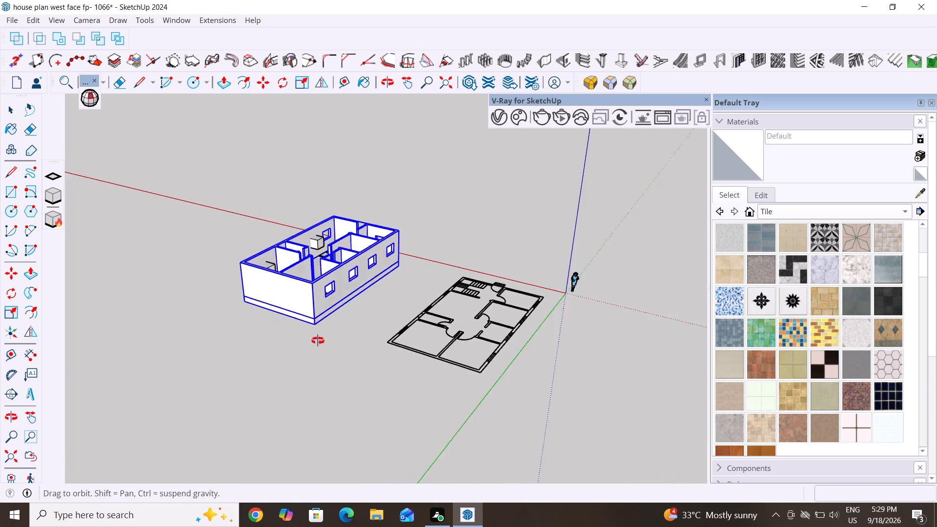
pyautogui.moveTo(318, 341); pyautogui.dragTo(587, 346, button='middle')
pyautogui.moveTo(388, 367); pyautogui.dragTo(563, 337, button='middle')
pyautogui.click(9, 107)
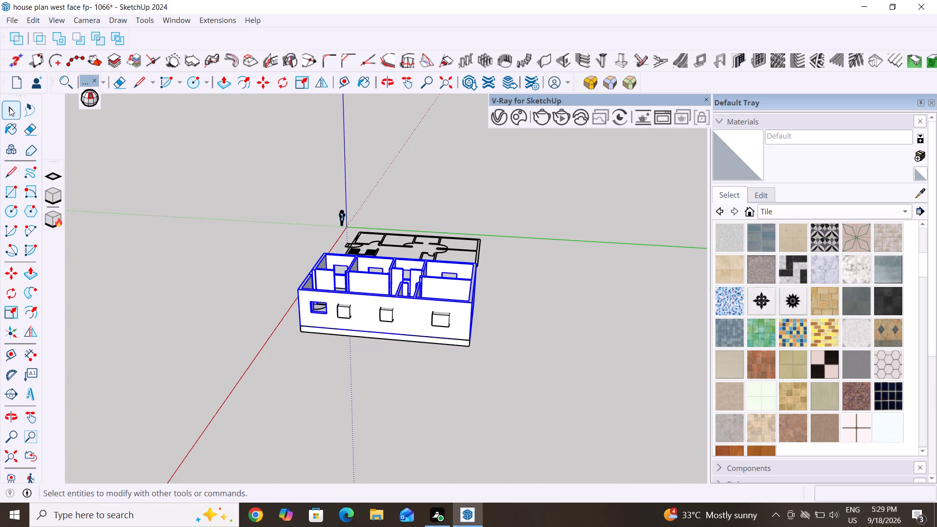
pyautogui.scroll(3, 367, 356)
pyautogui.scroll(-8, 380, 246)
pyautogui.scroll(3, 409, 326)
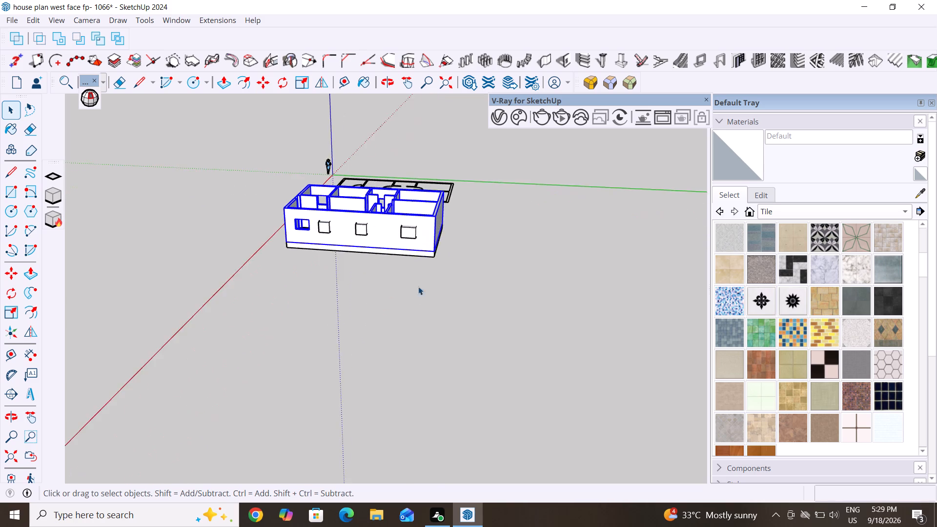
pyautogui.scroll(6, 418, 286)
pyautogui.moveTo(403, 253); pyautogui.dragTo(427, 264, button='middle')
pyautogui.scroll(4, 422, 213)
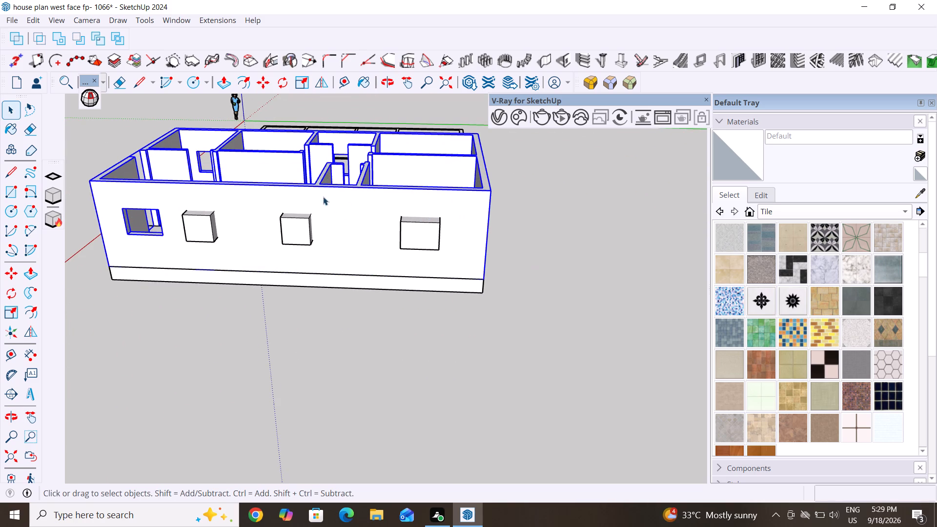
pyautogui.click(539, 330)
pyautogui.press('Escape')
pyautogui.press('Escape')
pyautogui.click(427, 238)
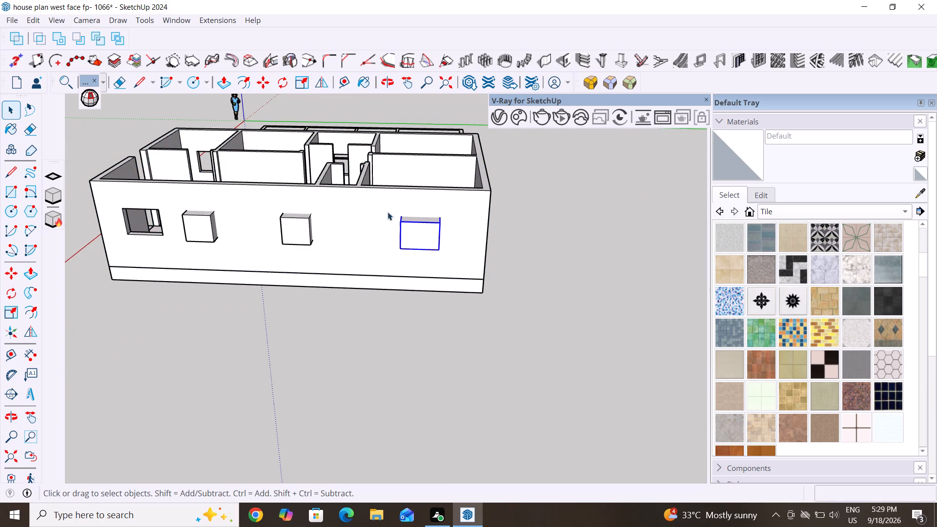
pyautogui.click(75, 38)
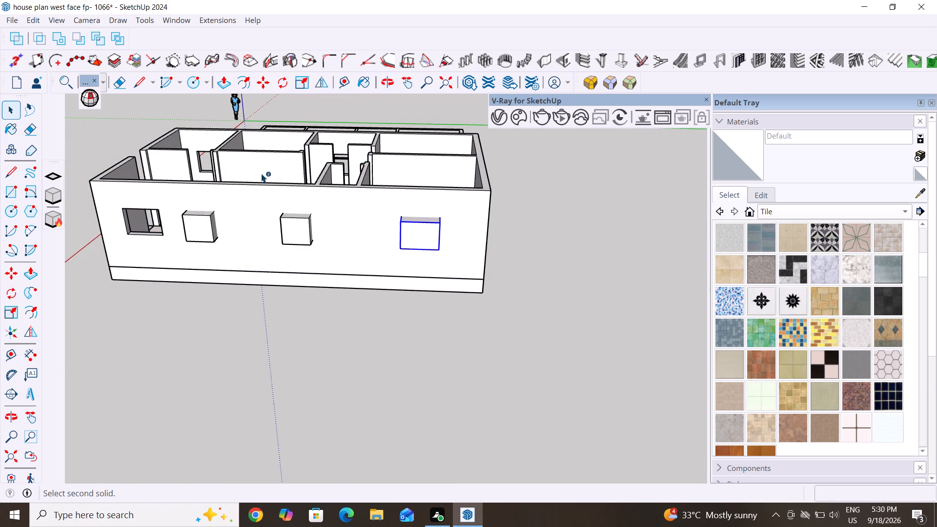
pyautogui.click(380, 208)
pyautogui.press('Escape')
pyautogui.click(13, 108)
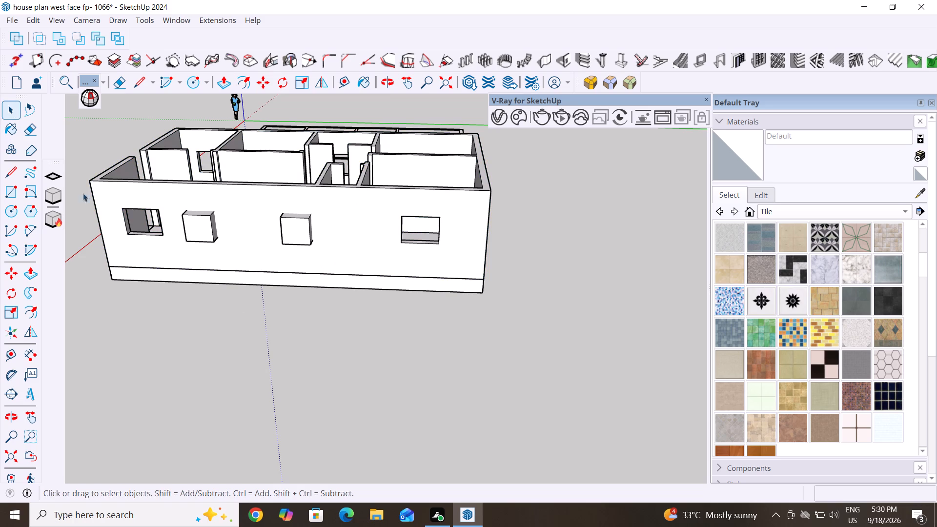
pyautogui.click(320, 395)
# Subtract the middle window block of the opposite long wall from the wall group, and clear the selection.
pyautogui.click(299, 238)
pyautogui.click(82, 35)
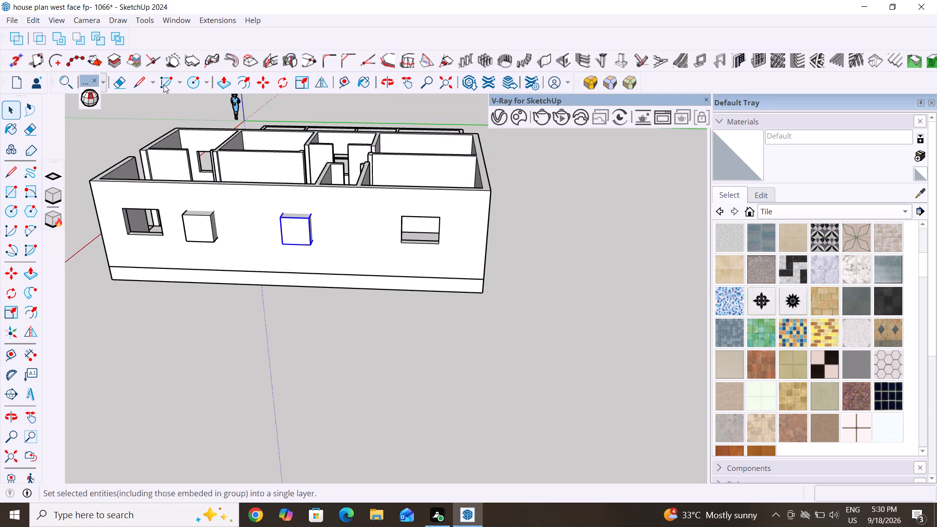
pyautogui.click(340, 232)
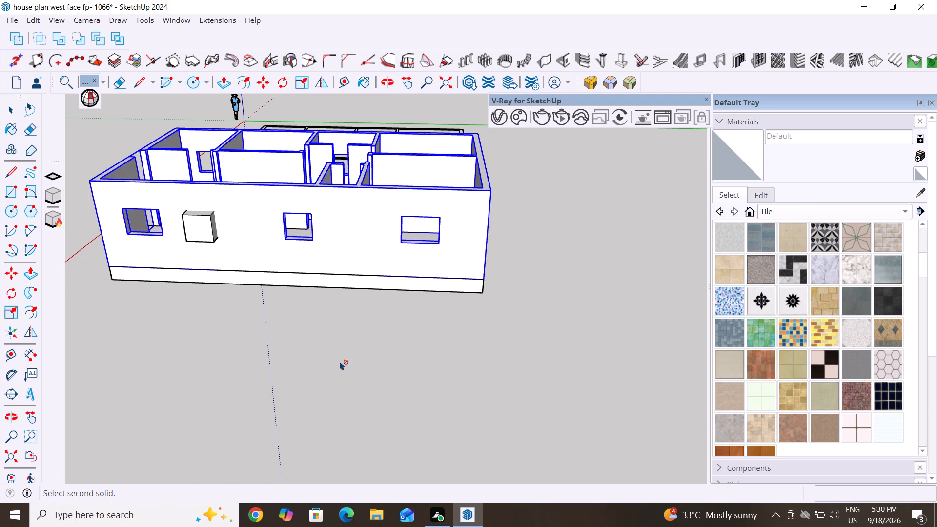
pyautogui.click(17, 110)
pyautogui.click(246, 336)
# Subtract the last remaining window block of the opposite long wall, beside the opening nearest the entrance end, from the wall group.
pyautogui.click(203, 230)
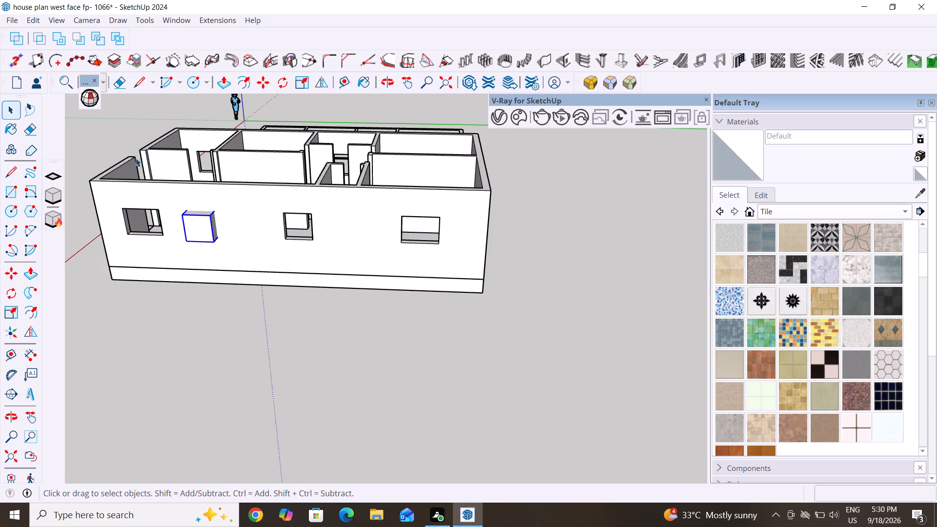
pyautogui.click(73, 42)
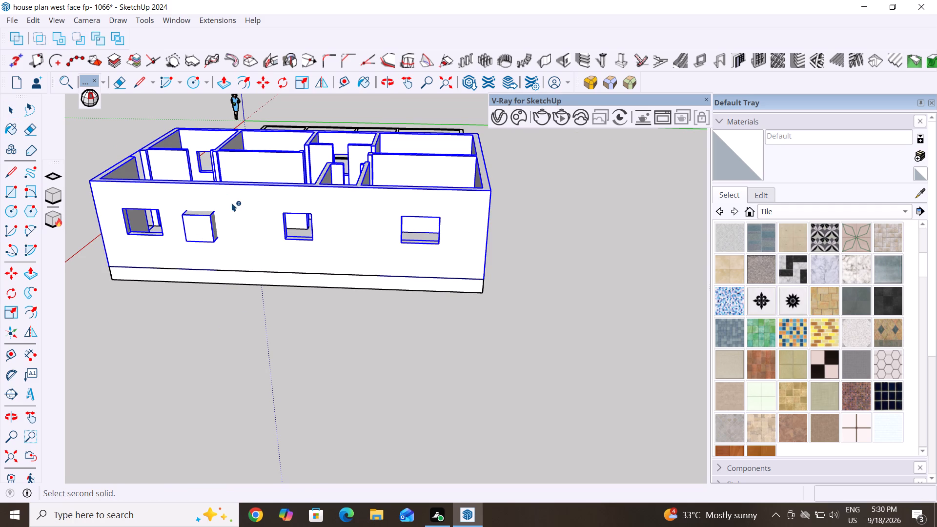
pyautogui.click(231, 203)
pyautogui.click(12, 111)
# Examine the window openings along the long wall and around to the entrance front of the house.
pyautogui.scroll(-3, 341, 339)
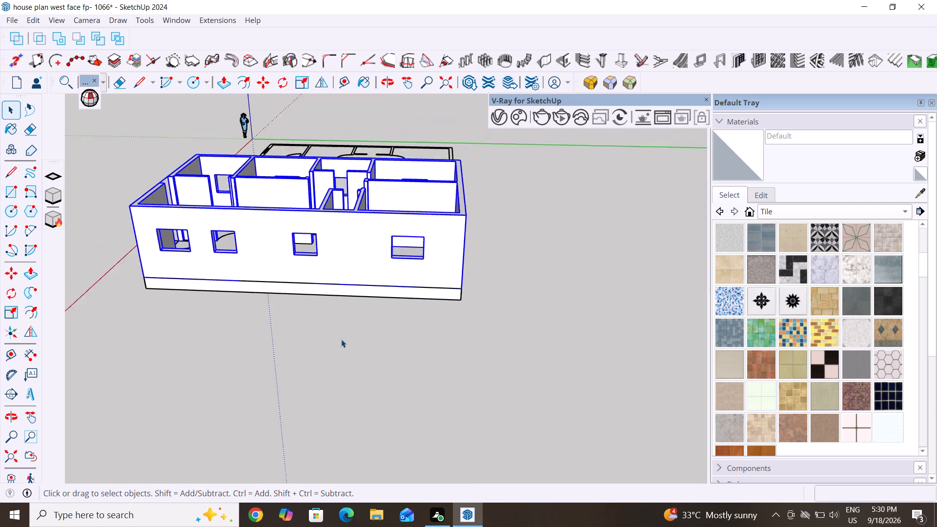
pyautogui.scroll(-2, 341, 339)
pyautogui.moveTo(337, 353); pyautogui.dragTo(565, 346, button='middle')
pyautogui.scroll(-4, 236, 278)
pyautogui.moveTo(270, 319); pyautogui.dragTo(414, 316, button='middle')
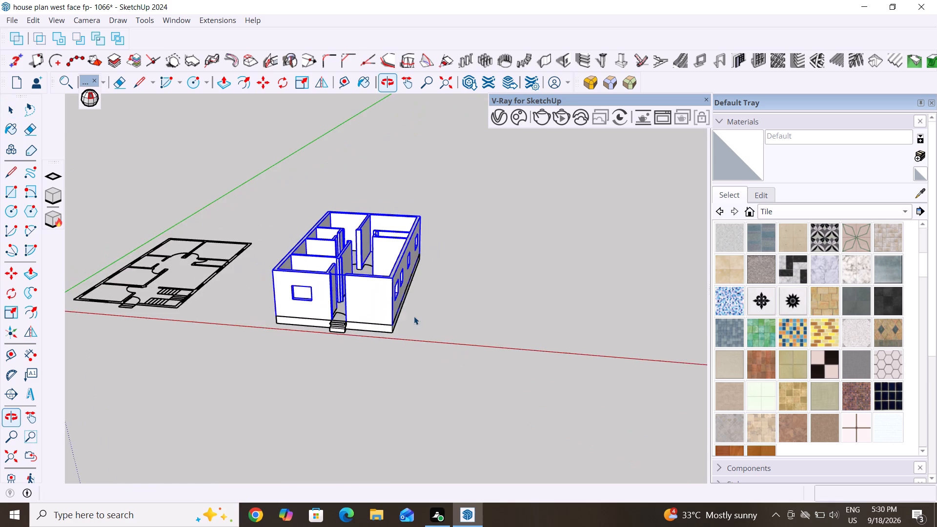
pyautogui.scroll(3, 289, 282)
pyautogui.moveTo(446, 311); pyautogui.dragTo(475, 300, button='middle')
pyautogui.press('Escape')
pyautogui.press('Escape')
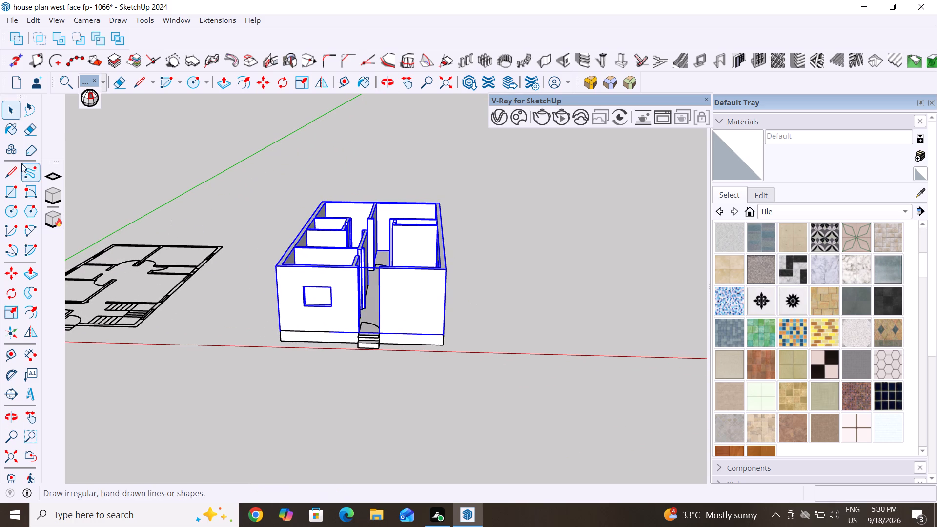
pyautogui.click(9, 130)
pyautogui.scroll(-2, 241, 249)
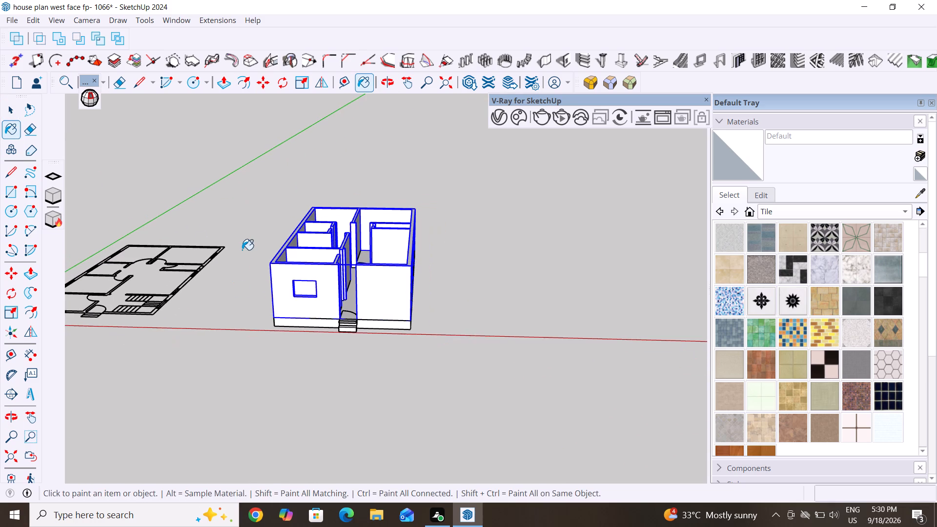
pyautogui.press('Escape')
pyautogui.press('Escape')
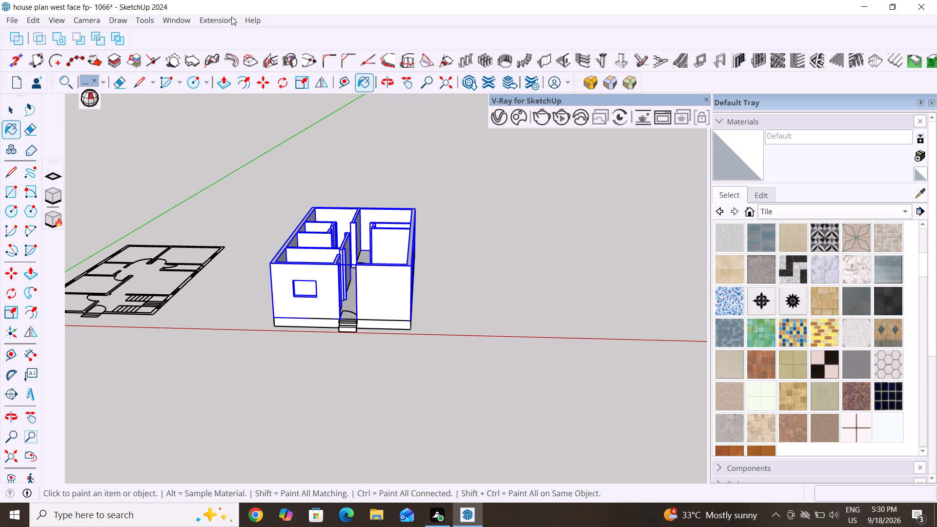
# Request the Extension Warehouse and 3D Warehouse, and sign in to the Trimble account with Google.
pyautogui.click(231, 20)
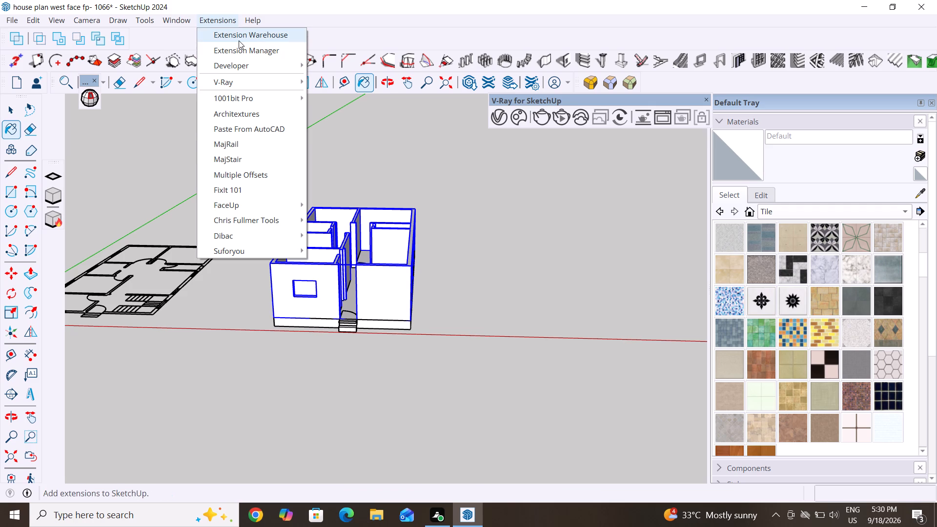
pyautogui.click(239, 40)
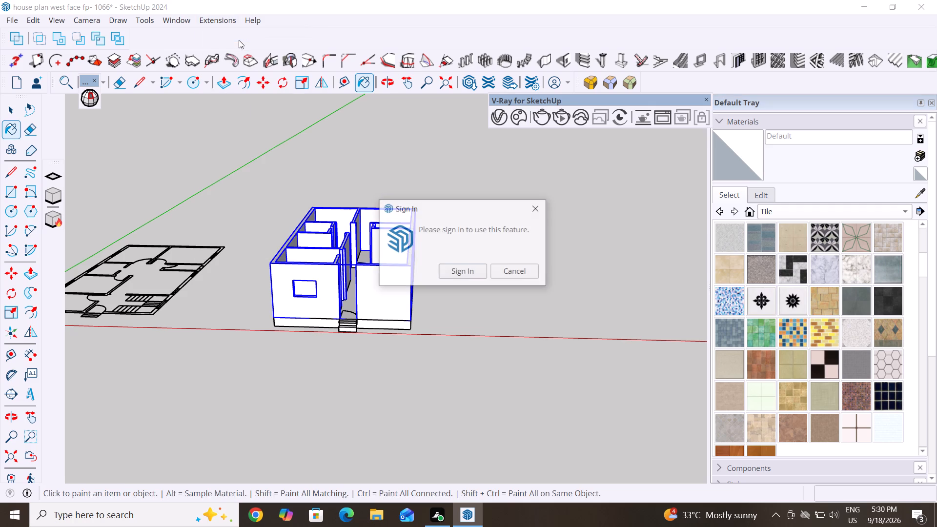
pyautogui.click(473, 274)
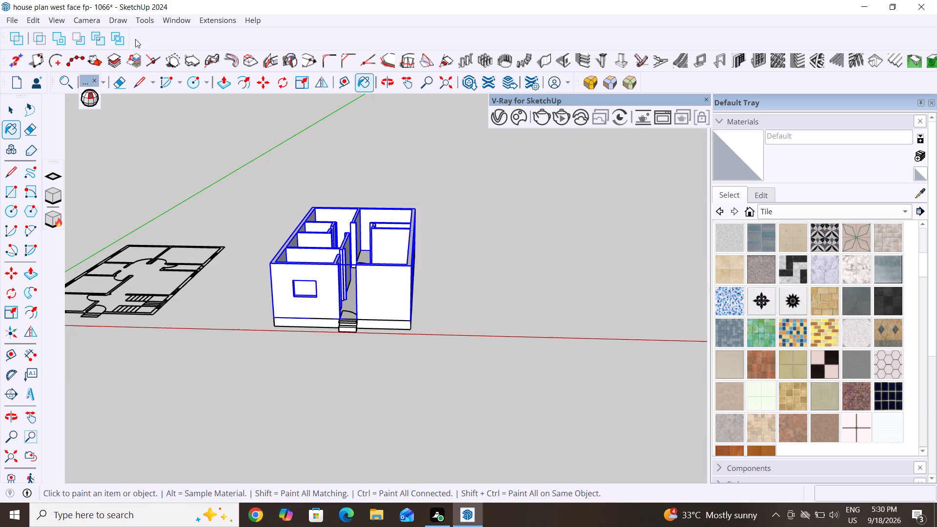
pyautogui.click(183, 20)
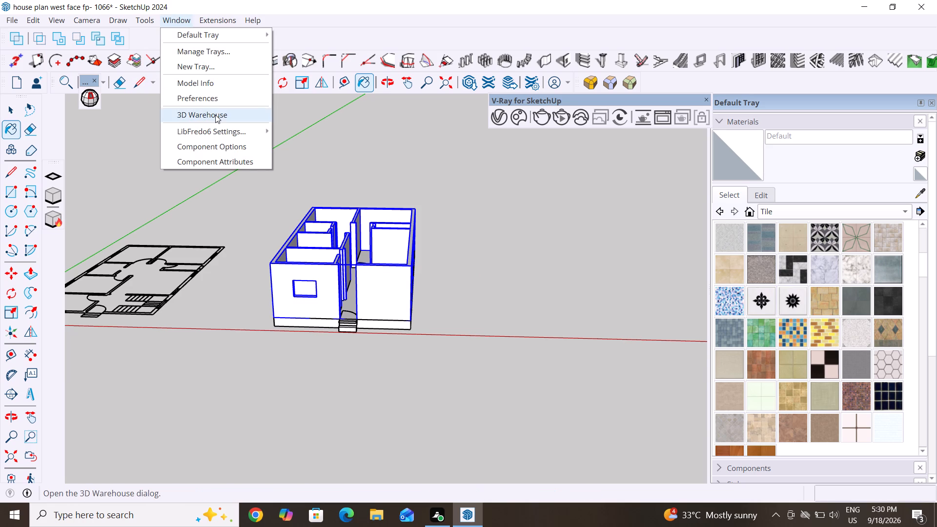
pyautogui.click(215, 115)
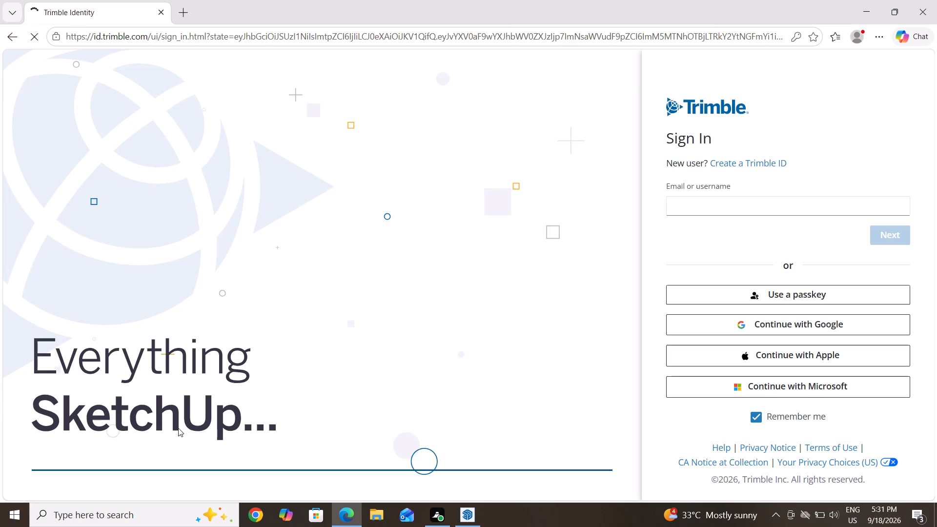
pyautogui.click(825, 318)
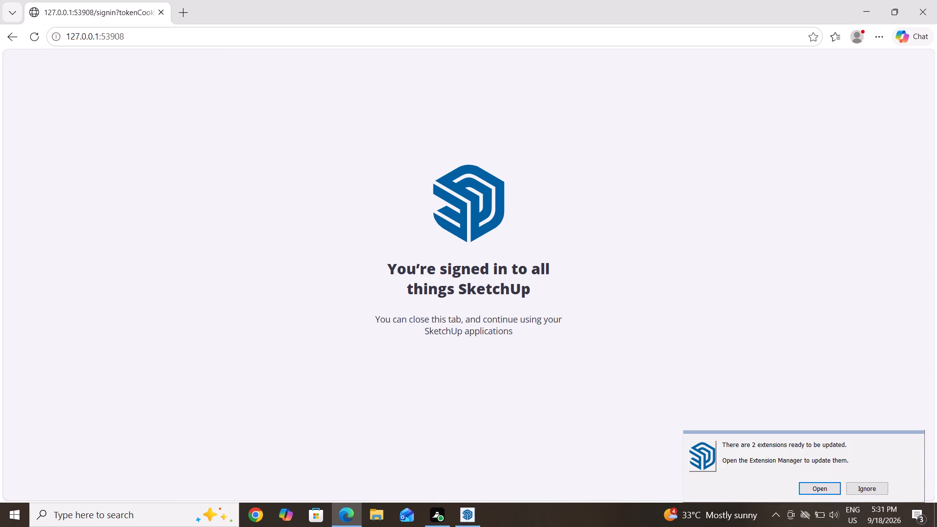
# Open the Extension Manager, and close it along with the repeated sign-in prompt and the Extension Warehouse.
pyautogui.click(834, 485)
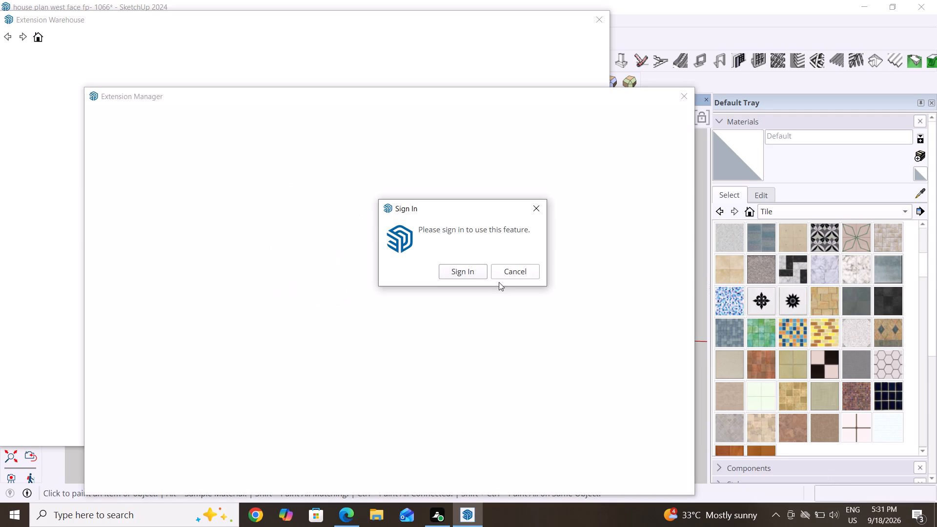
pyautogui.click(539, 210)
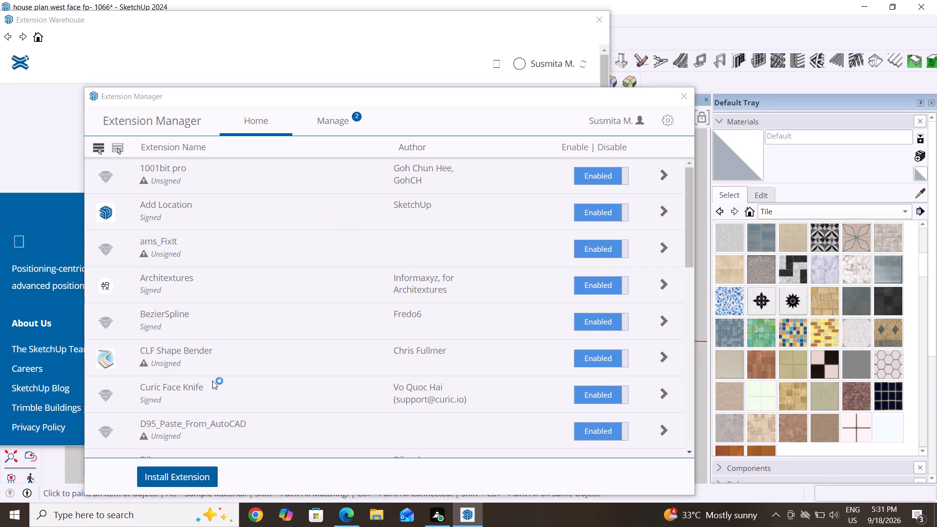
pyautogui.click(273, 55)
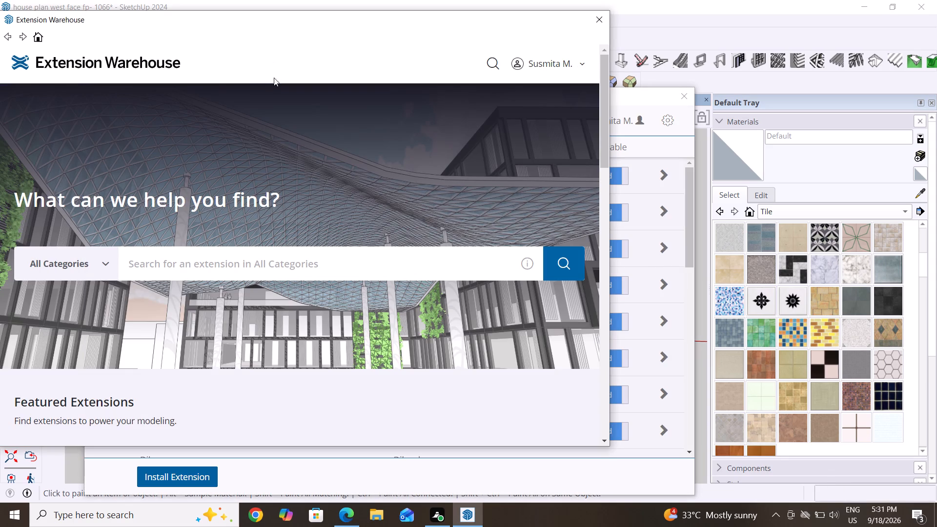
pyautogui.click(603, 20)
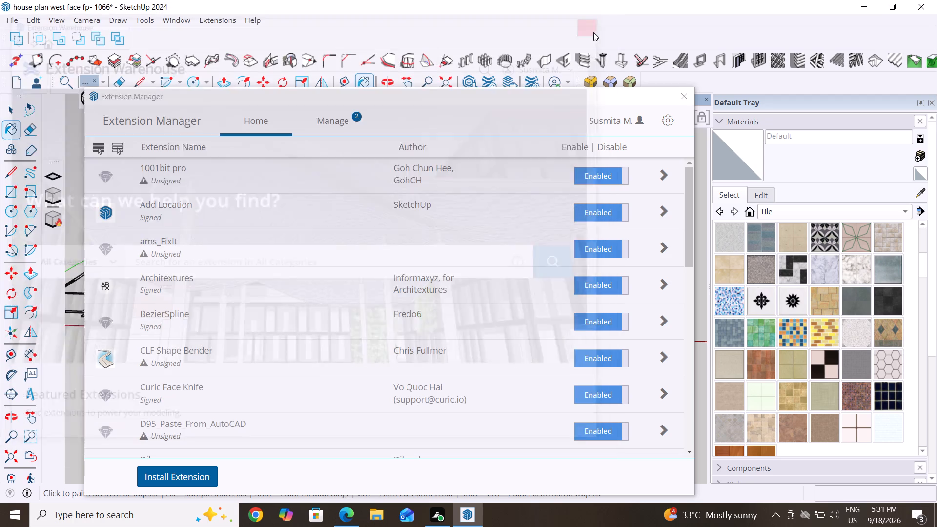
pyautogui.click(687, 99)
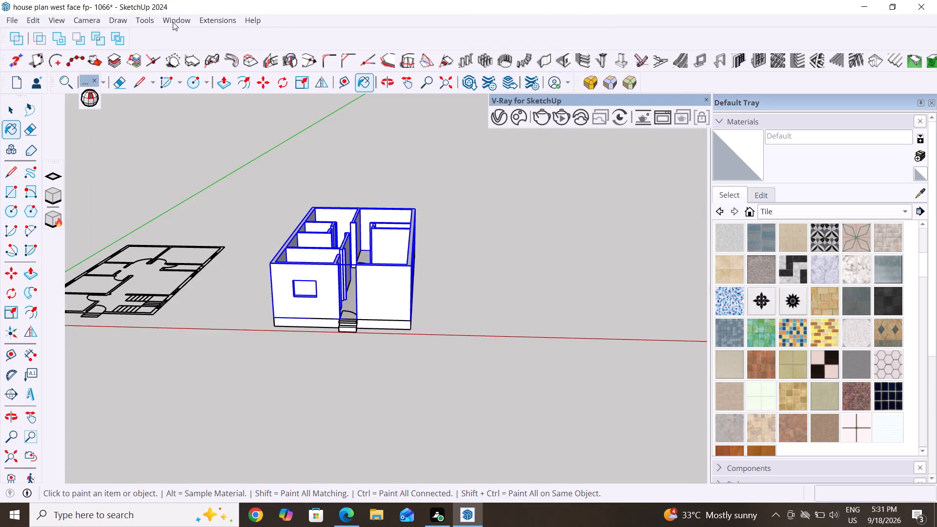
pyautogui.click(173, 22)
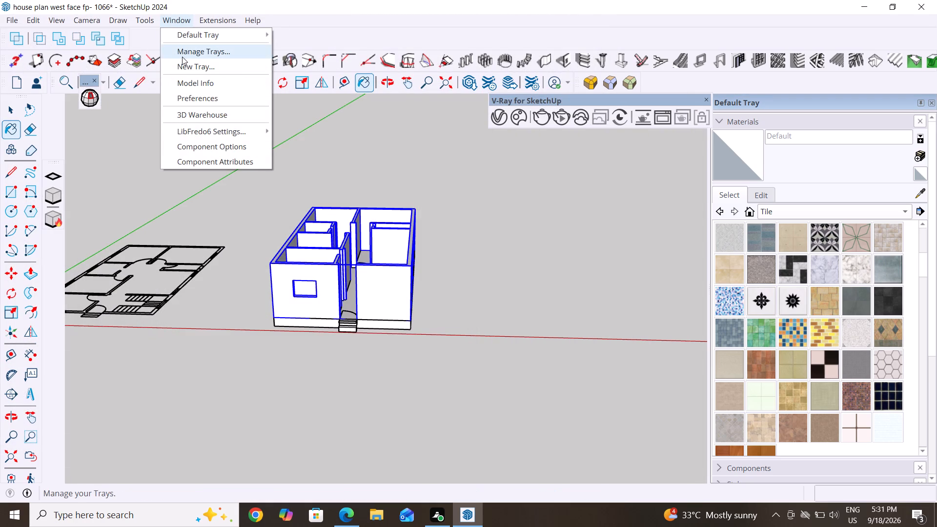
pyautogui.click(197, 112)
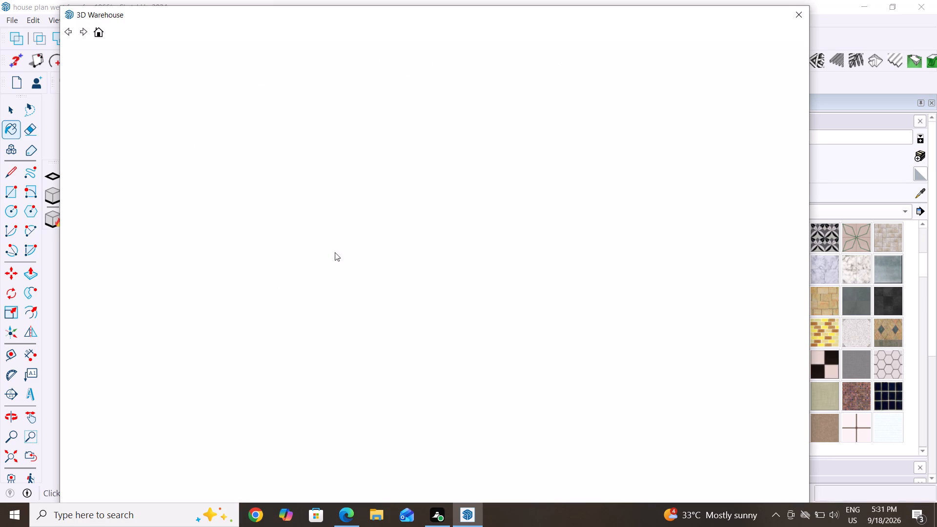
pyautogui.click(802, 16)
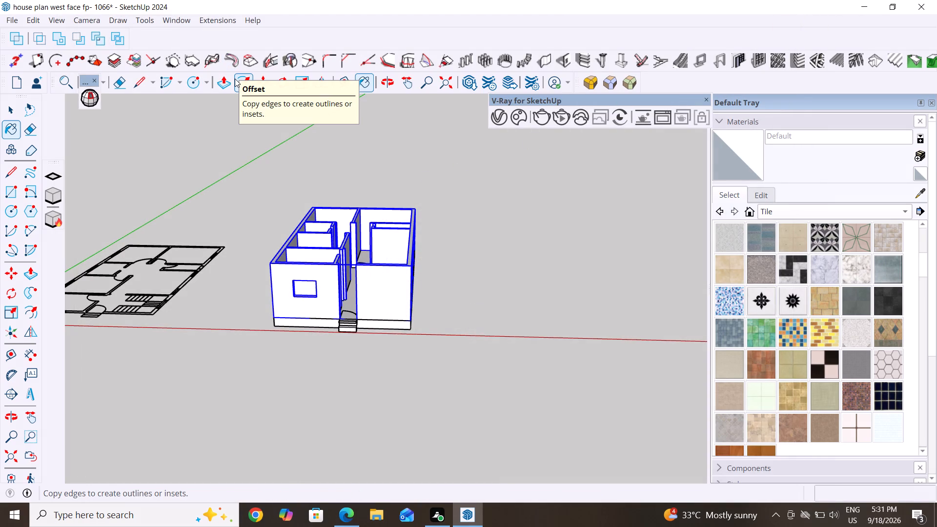
# Load the featured Double Casement Window from 3D Warehouse directly into the house model.
pyautogui.scroll(1, 290, 309)
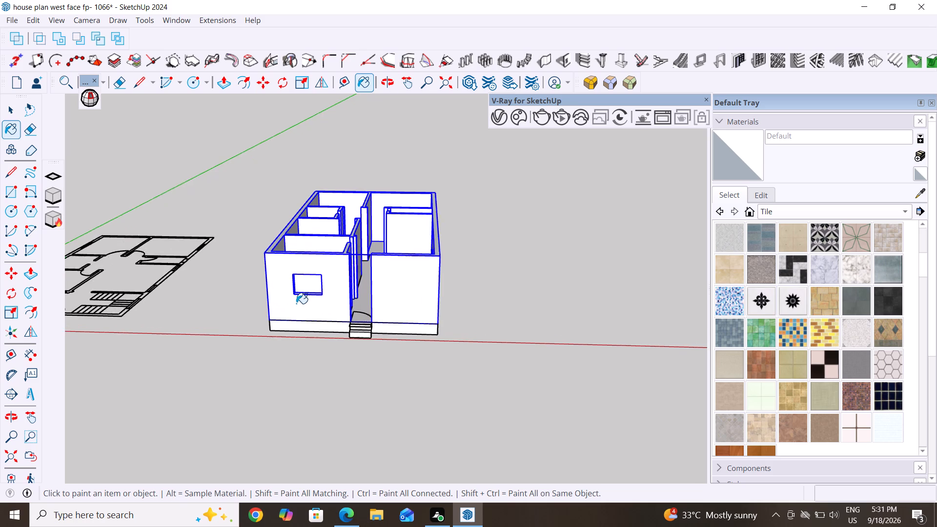
pyautogui.scroll(2, 296, 304)
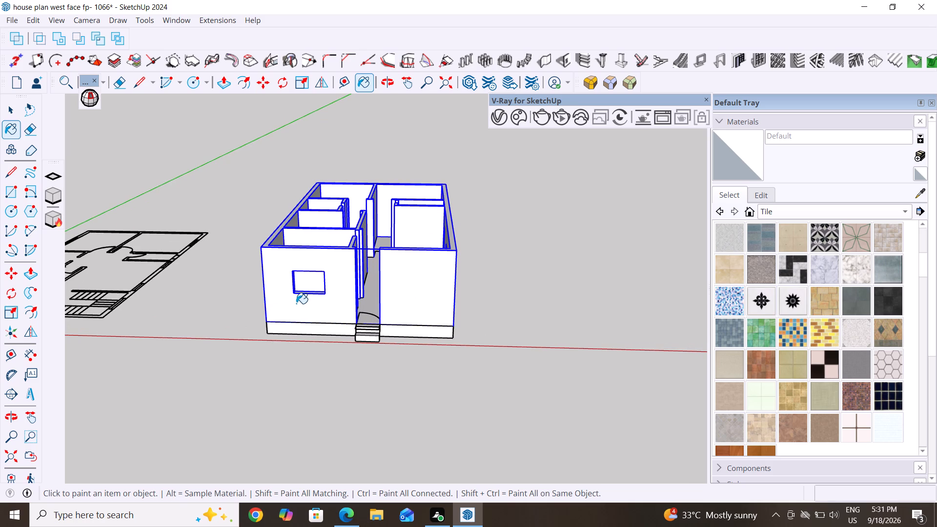
pyautogui.click(216, 16)
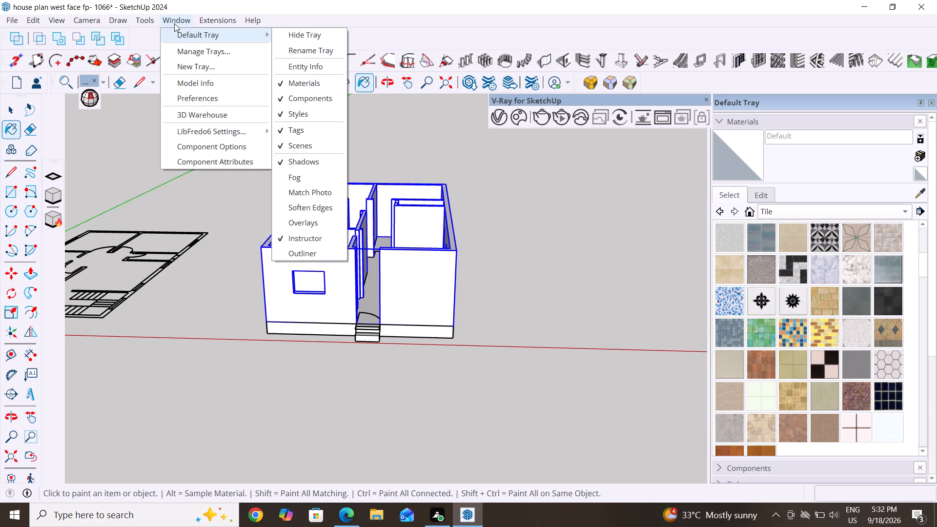
pyautogui.click(223, 114)
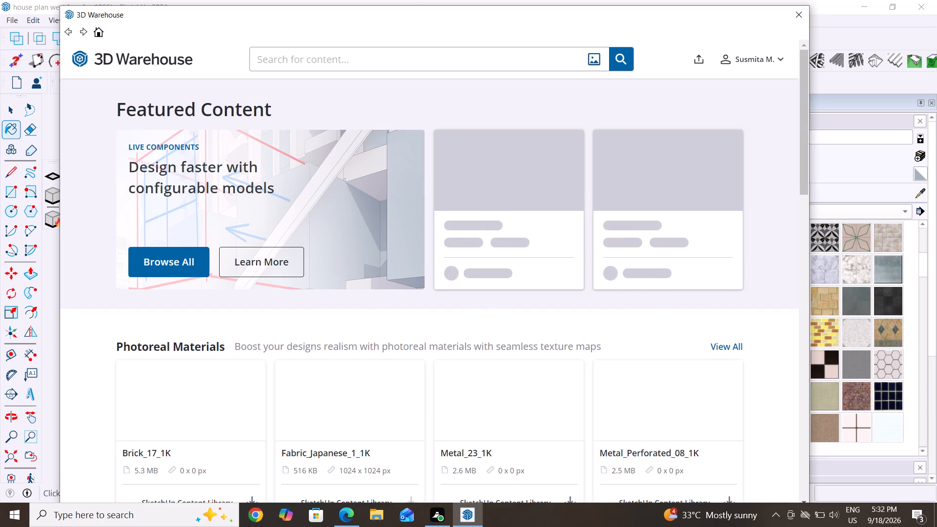
pyautogui.click(328, 59)
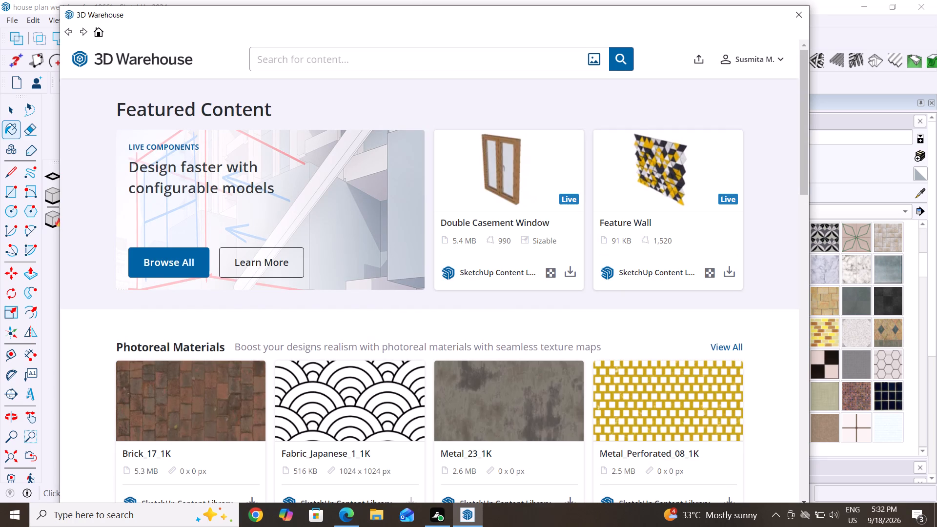
pyautogui.click(570, 271)
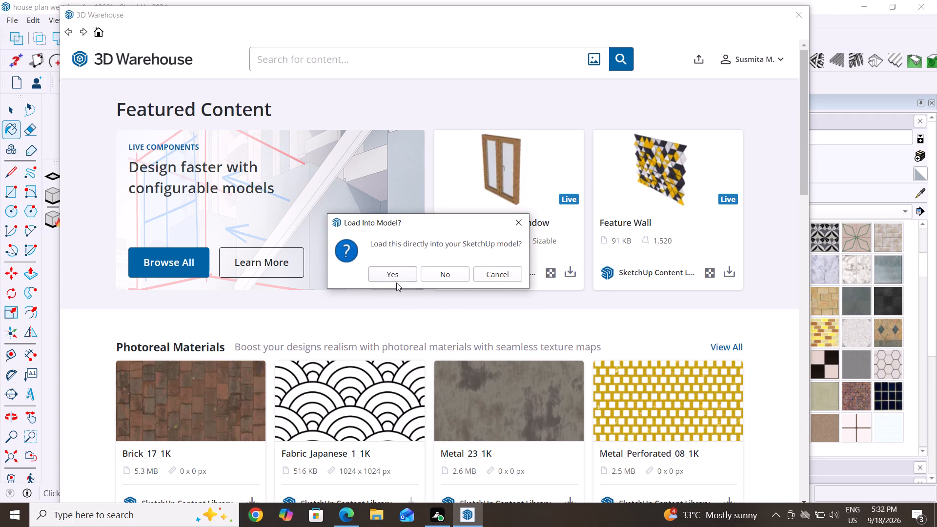
pyautogui.click(396, 277)
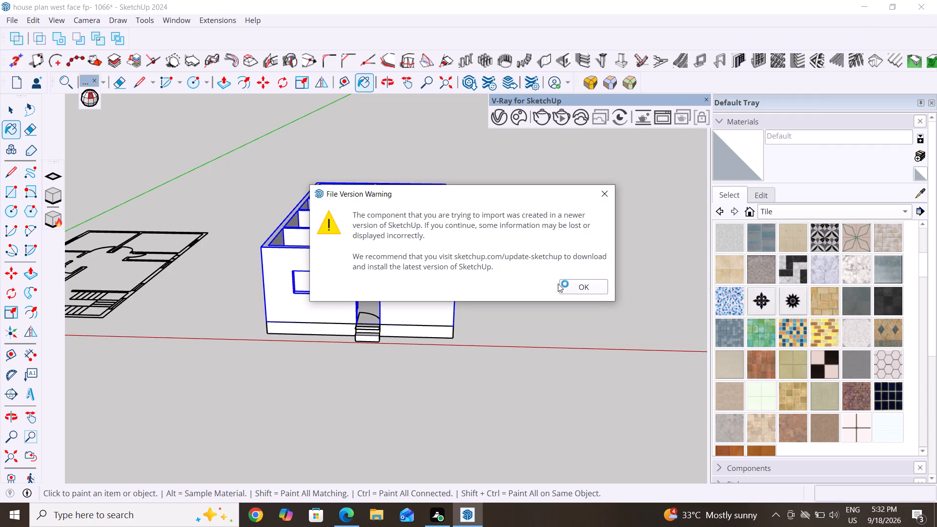
pyautogui.click(581, 287)
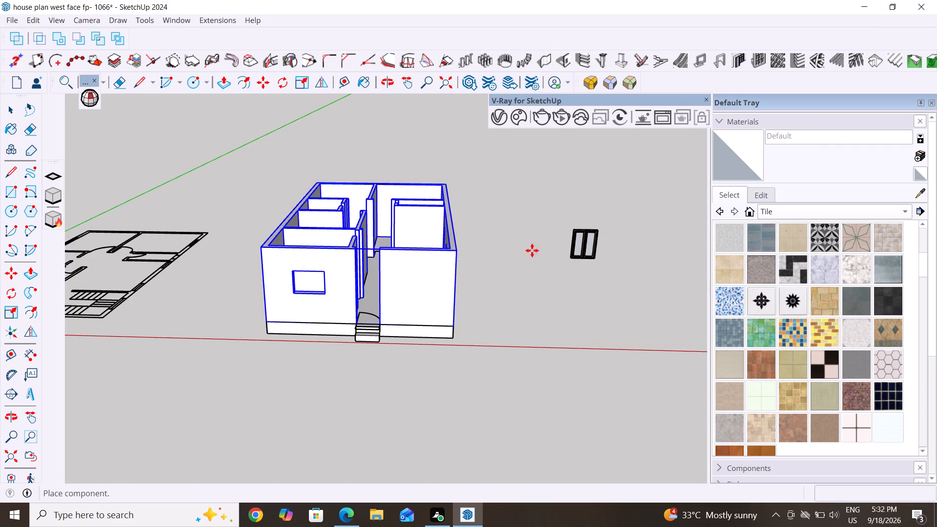
# Place the double casement window at the front window opening's lower corner, on the side away from the entrance.
pyautogui.scroll(4, 276, 324)
pyautogui.scroll(2, 314, 291)
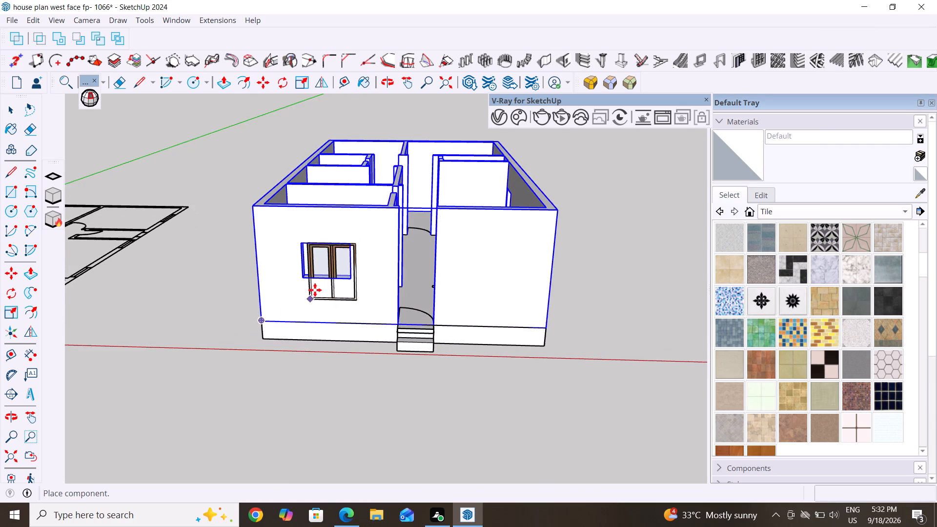
pyautogui.scroll(1, 315, 290)
pyautogui.moveTo(331, 298); pyautogui.dragTo(443, 303, button='middle')
pyautogui.scroll(4, 389, 271)
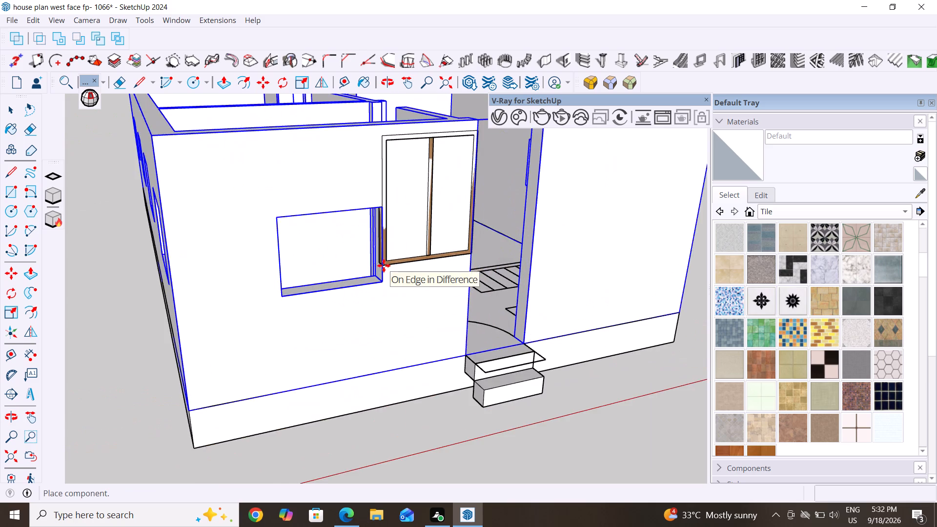
pyautogui.scroll(4, 384, 265)
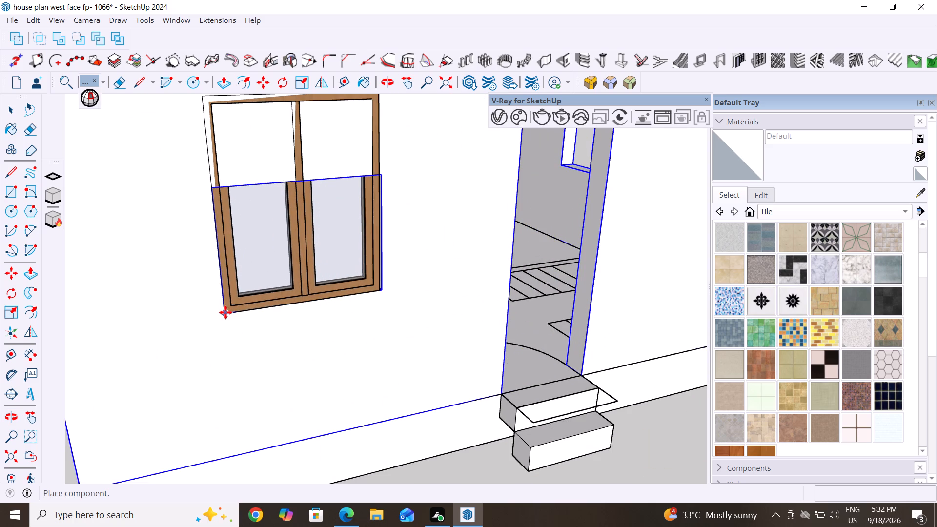
pyautogui.click(225, 312)
pyautogui.scroll(-2, 257, 373)
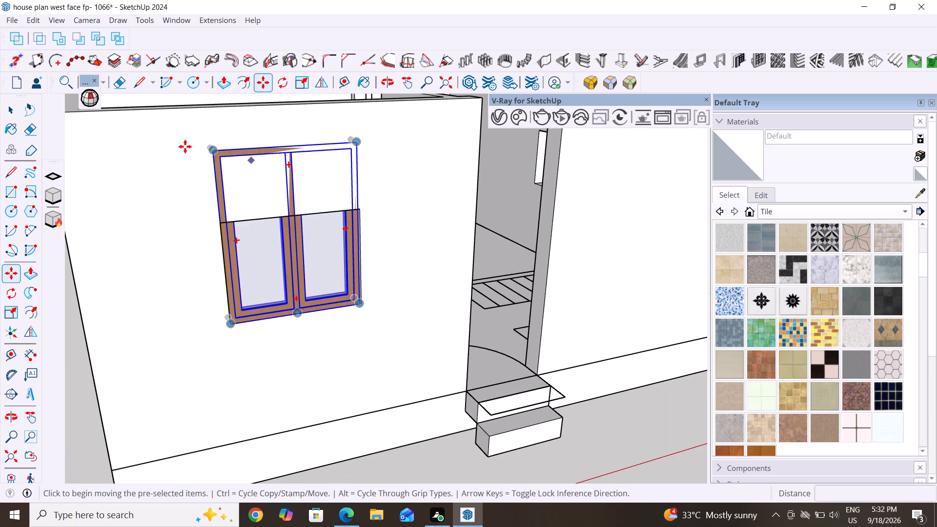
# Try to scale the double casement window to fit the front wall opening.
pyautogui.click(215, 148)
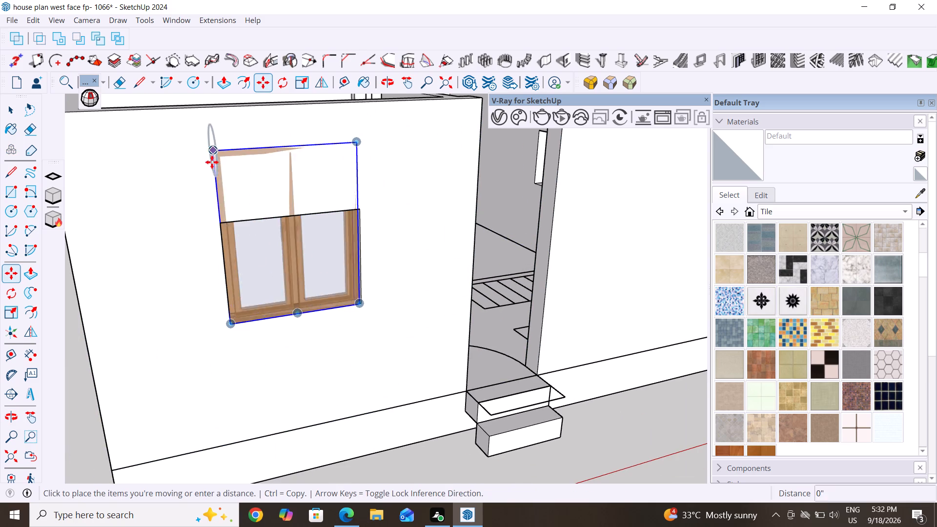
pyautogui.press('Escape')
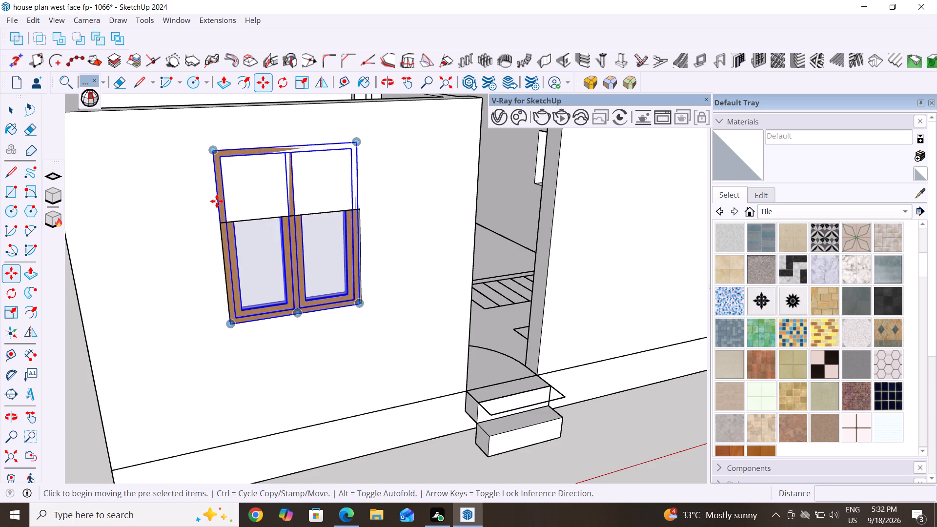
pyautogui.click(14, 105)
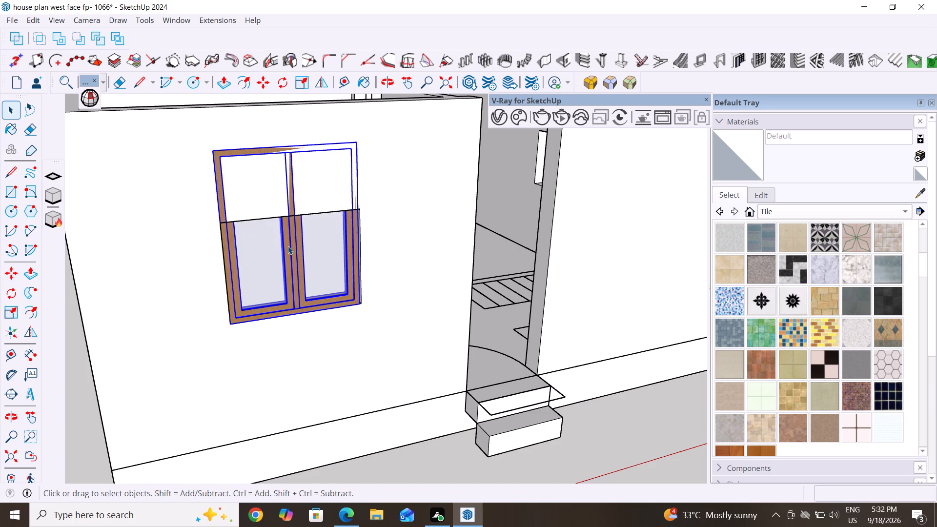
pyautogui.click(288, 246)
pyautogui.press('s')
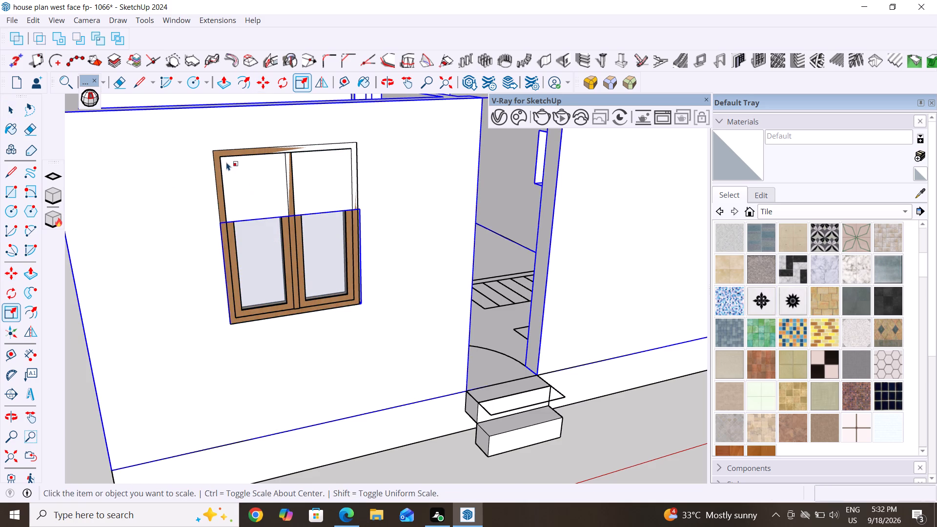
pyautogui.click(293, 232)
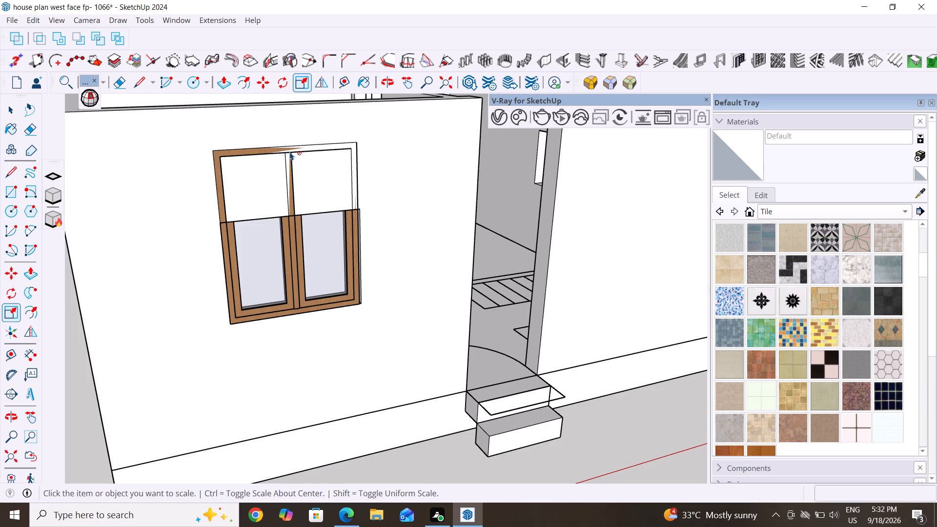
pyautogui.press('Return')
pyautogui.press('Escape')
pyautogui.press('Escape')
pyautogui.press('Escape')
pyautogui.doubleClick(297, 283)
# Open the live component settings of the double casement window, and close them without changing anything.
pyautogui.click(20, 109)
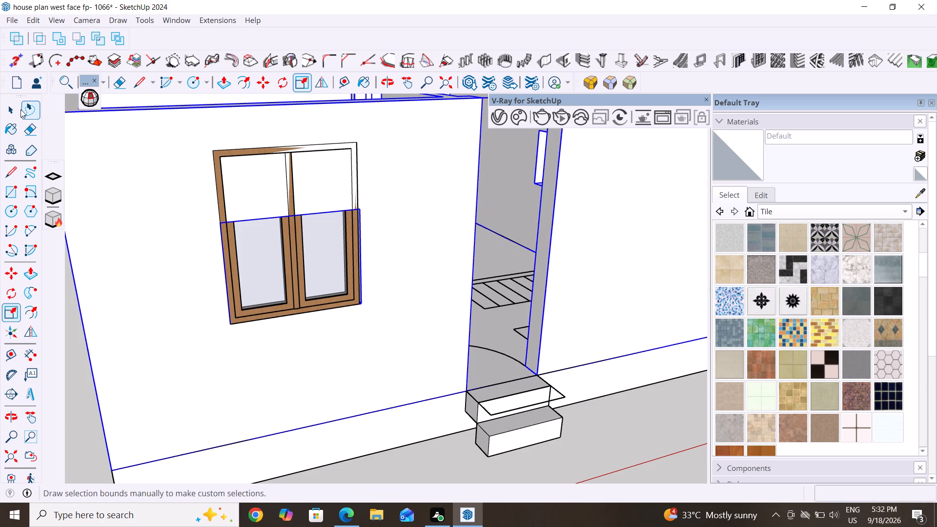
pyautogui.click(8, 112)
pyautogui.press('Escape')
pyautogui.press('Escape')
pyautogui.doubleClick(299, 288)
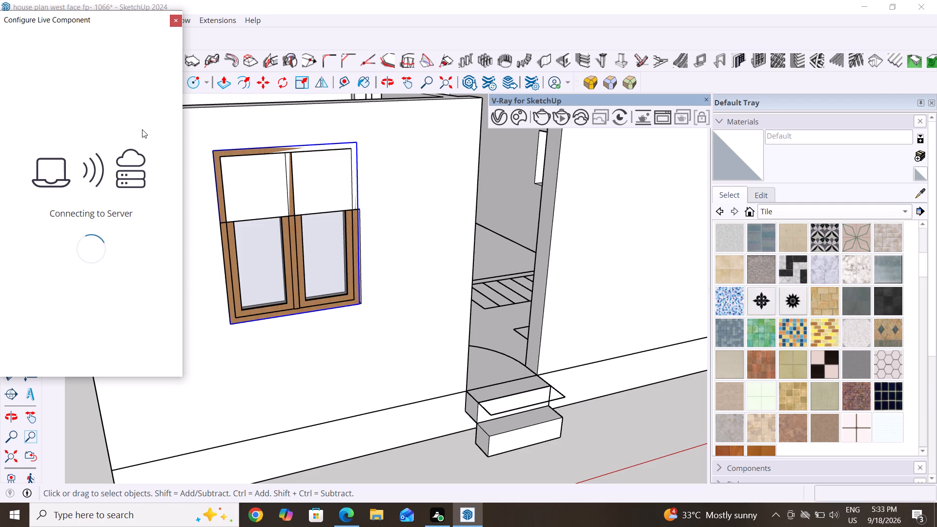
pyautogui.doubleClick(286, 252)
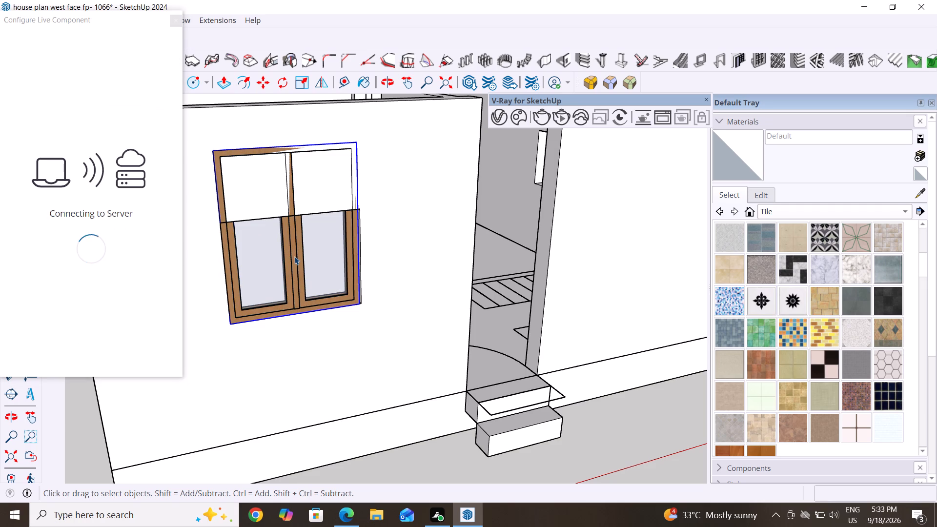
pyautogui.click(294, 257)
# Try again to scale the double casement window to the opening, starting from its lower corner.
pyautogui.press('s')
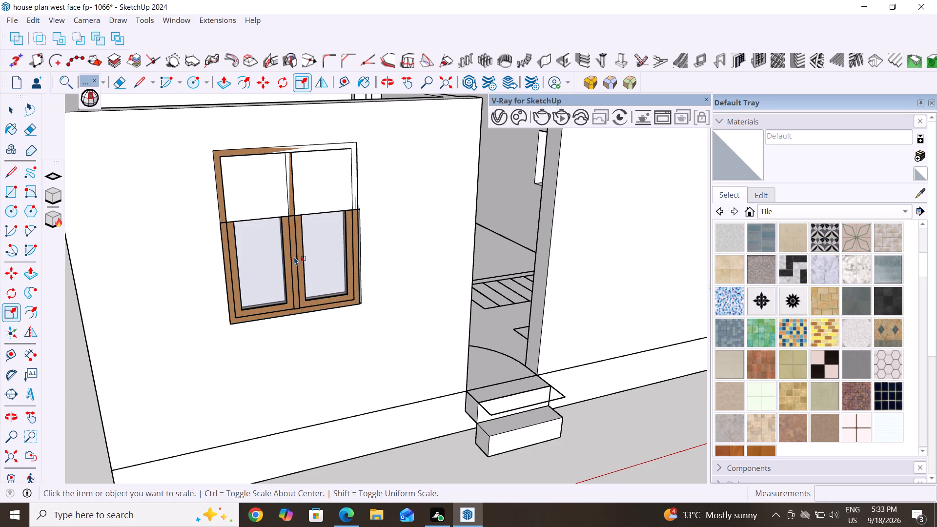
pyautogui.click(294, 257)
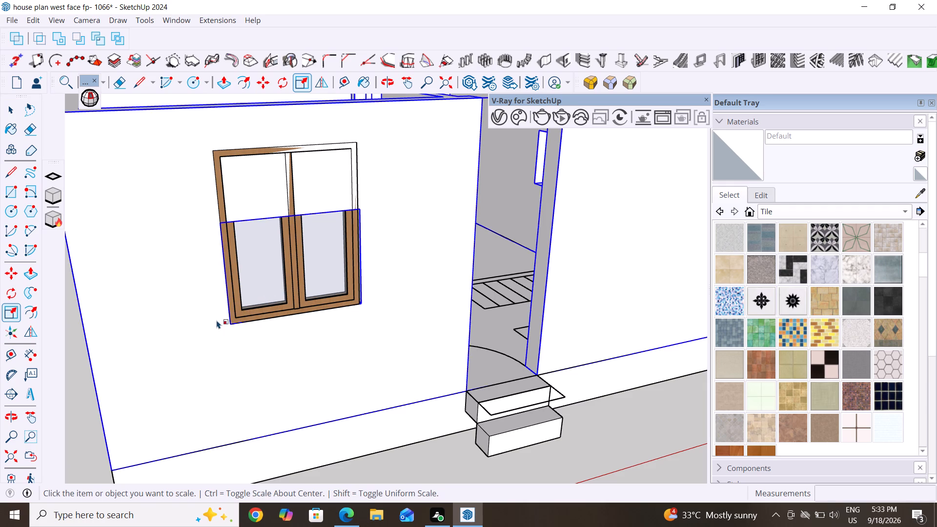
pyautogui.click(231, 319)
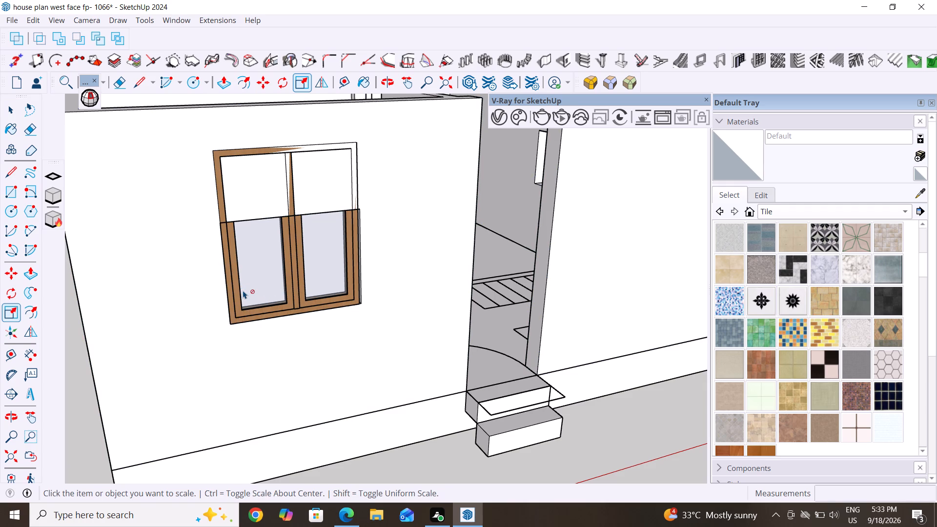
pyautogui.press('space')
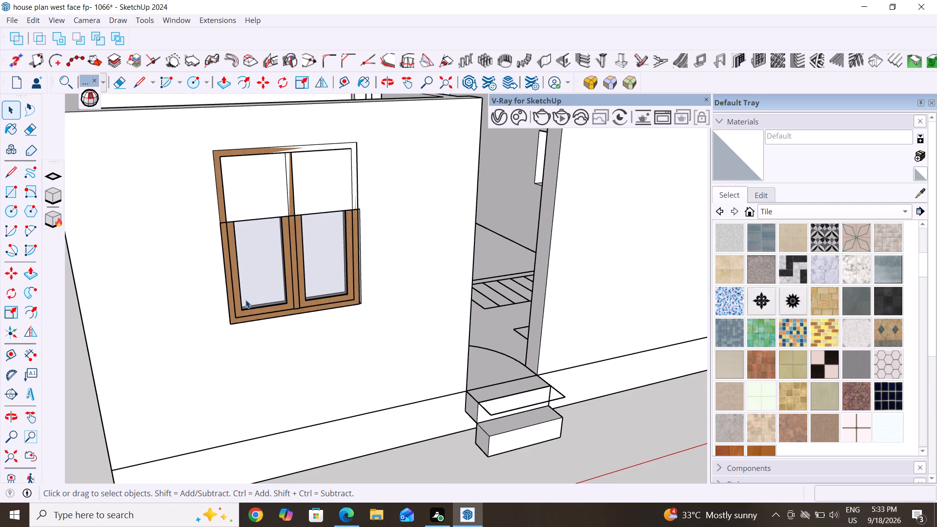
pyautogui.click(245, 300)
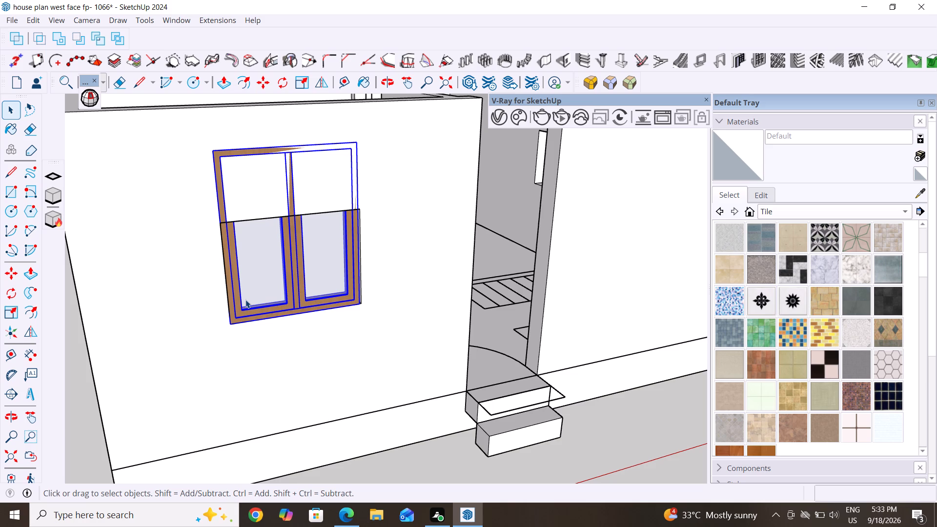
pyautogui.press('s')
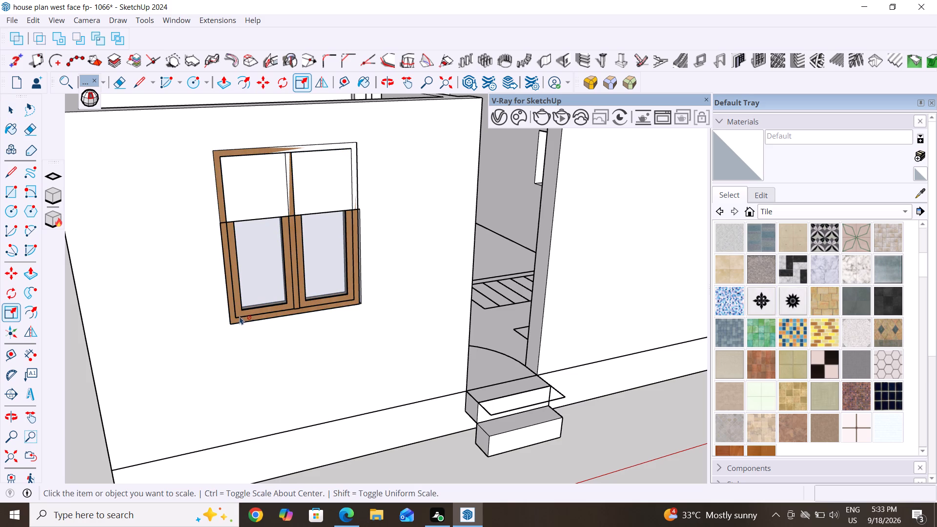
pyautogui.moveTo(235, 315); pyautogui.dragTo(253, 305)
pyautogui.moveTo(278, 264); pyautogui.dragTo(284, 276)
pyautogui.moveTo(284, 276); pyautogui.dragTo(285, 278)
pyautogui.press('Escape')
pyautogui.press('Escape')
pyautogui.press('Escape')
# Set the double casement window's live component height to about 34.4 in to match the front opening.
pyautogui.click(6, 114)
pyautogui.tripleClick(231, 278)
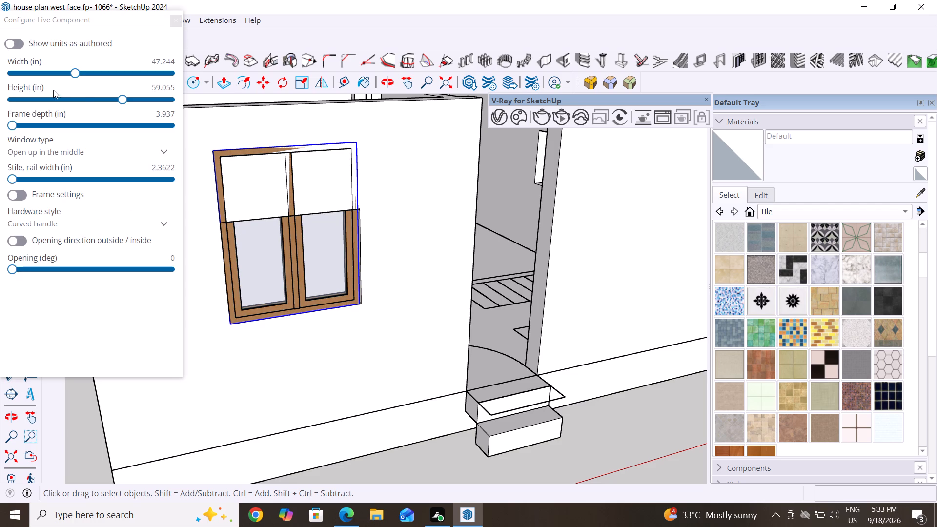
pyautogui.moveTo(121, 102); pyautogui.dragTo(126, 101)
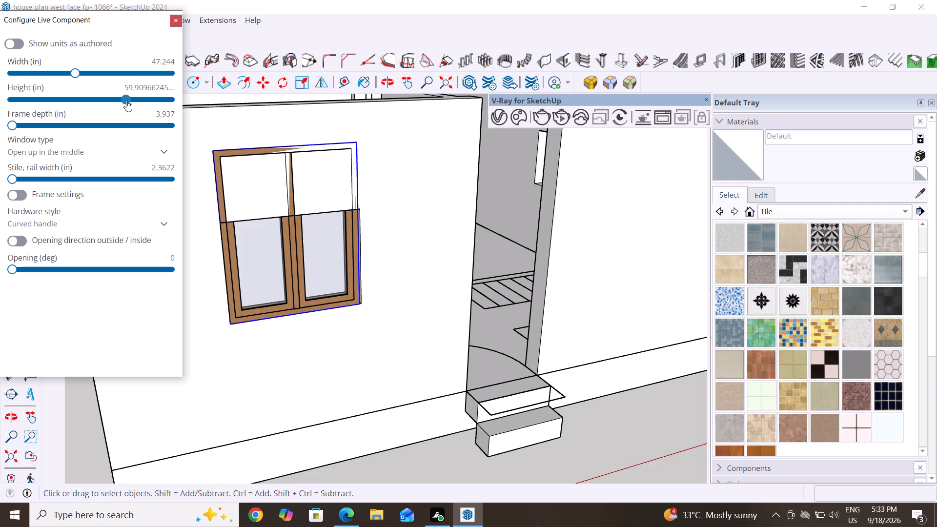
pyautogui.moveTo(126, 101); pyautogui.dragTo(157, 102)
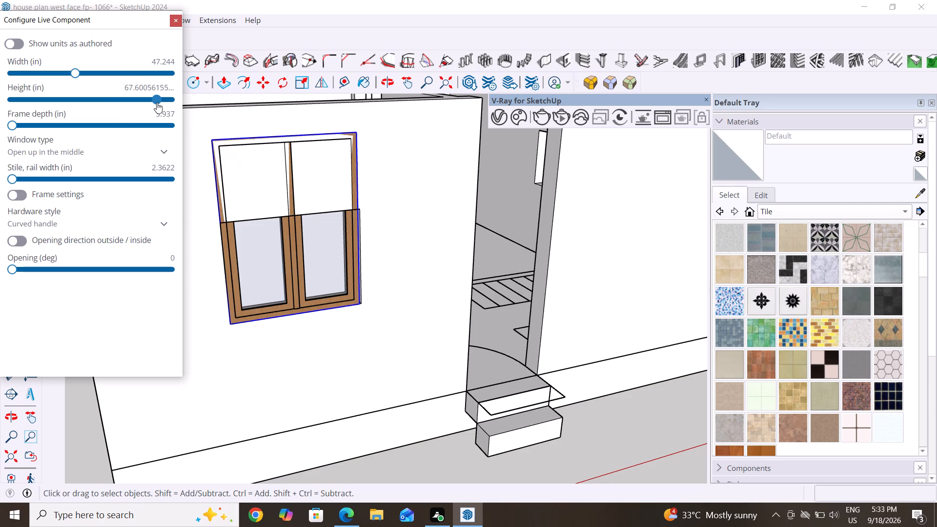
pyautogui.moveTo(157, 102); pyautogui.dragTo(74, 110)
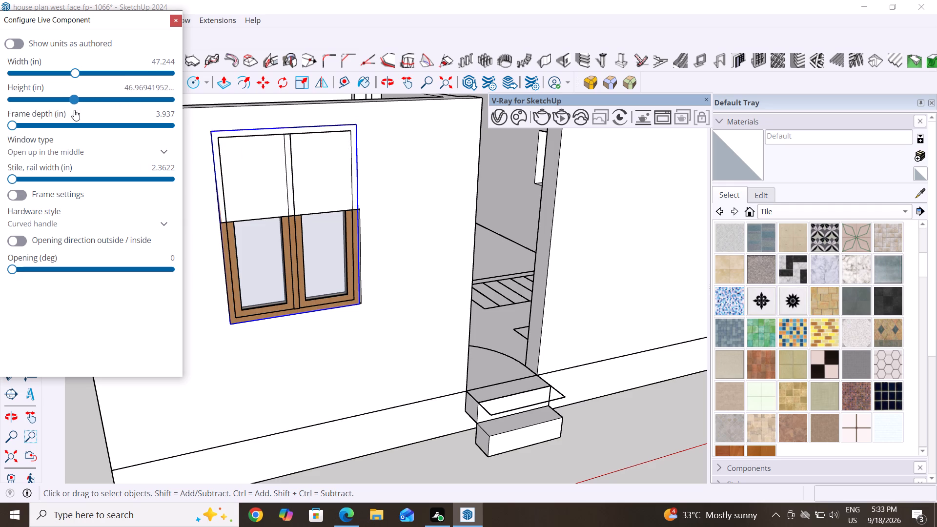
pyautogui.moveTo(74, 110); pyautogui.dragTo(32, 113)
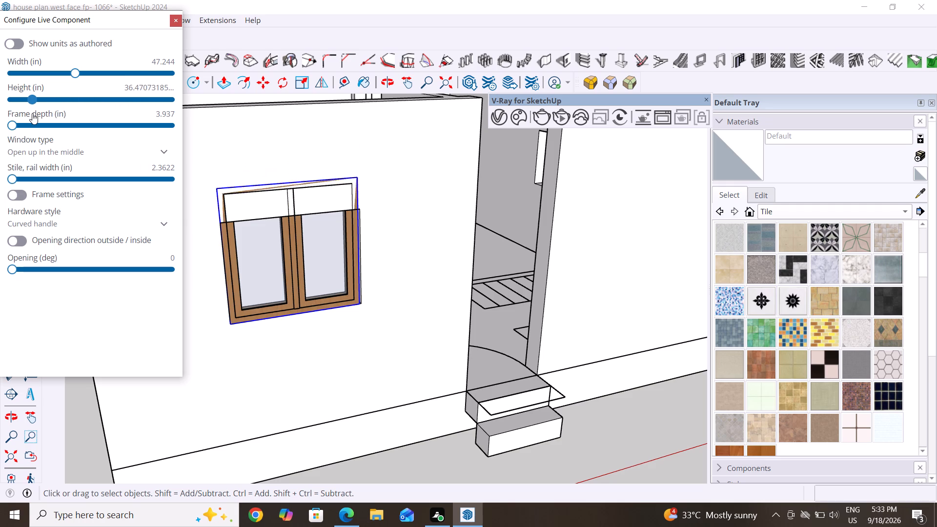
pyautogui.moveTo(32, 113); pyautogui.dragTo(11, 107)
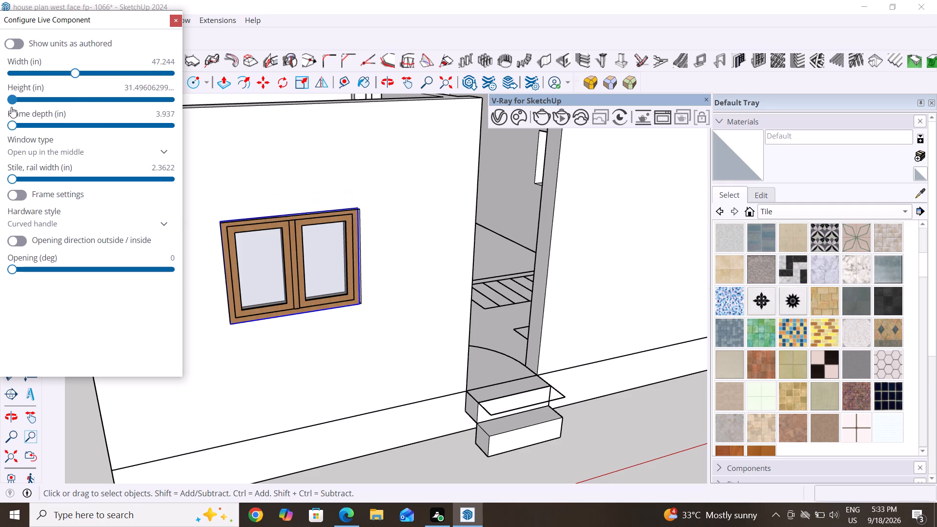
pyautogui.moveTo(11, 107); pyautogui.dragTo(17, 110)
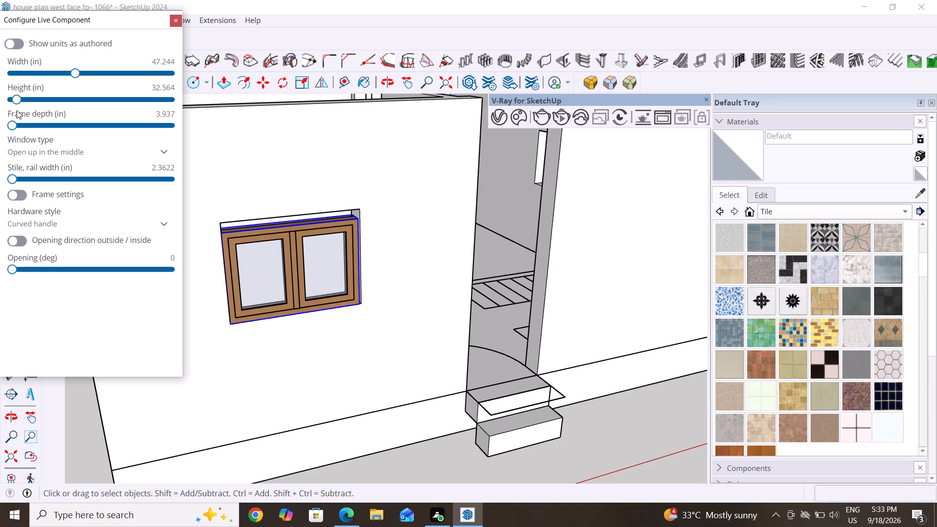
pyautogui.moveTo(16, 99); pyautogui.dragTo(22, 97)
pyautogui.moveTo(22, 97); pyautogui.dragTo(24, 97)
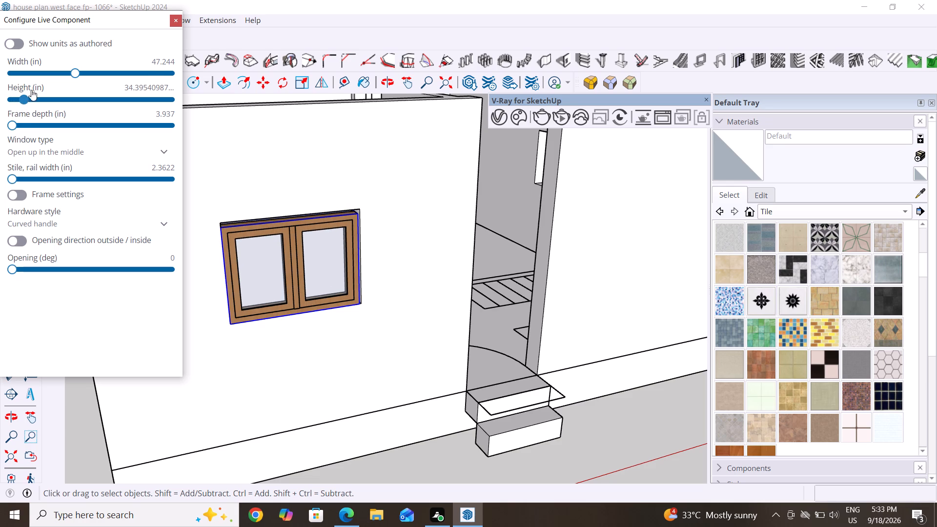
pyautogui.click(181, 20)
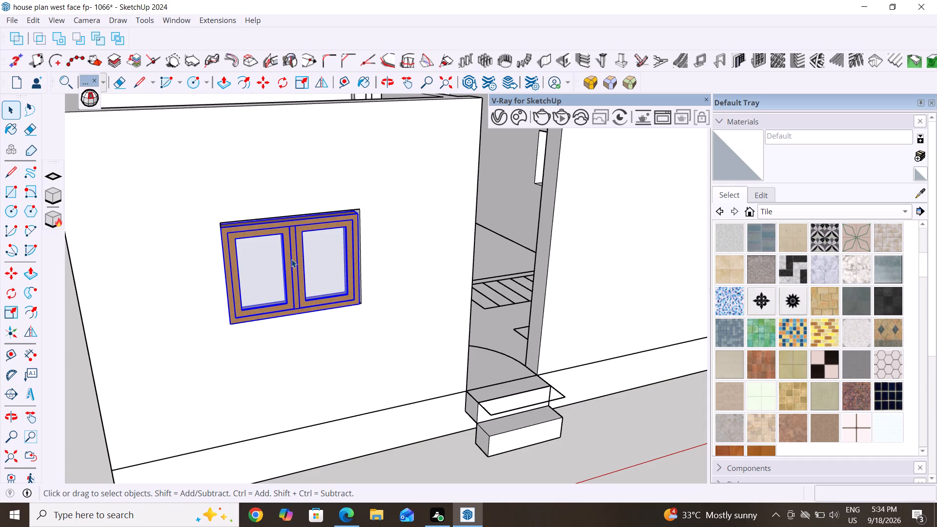
# Delete the double casement window from the front wall opening.
pyautogui.press('Delete')
pyautogui.scroll(-4, 231, 311)
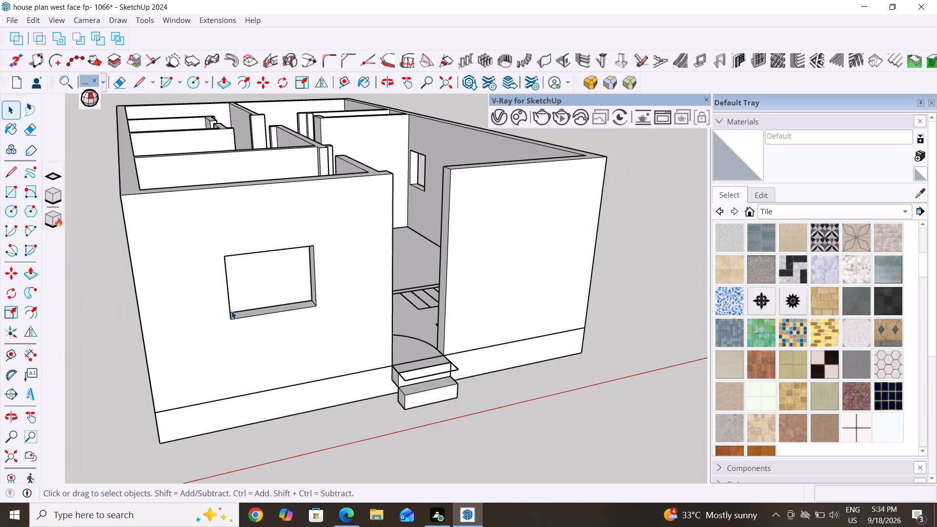
# Open 3D Warehouse and search its models for "window".
pyautogui.click(212, 21)
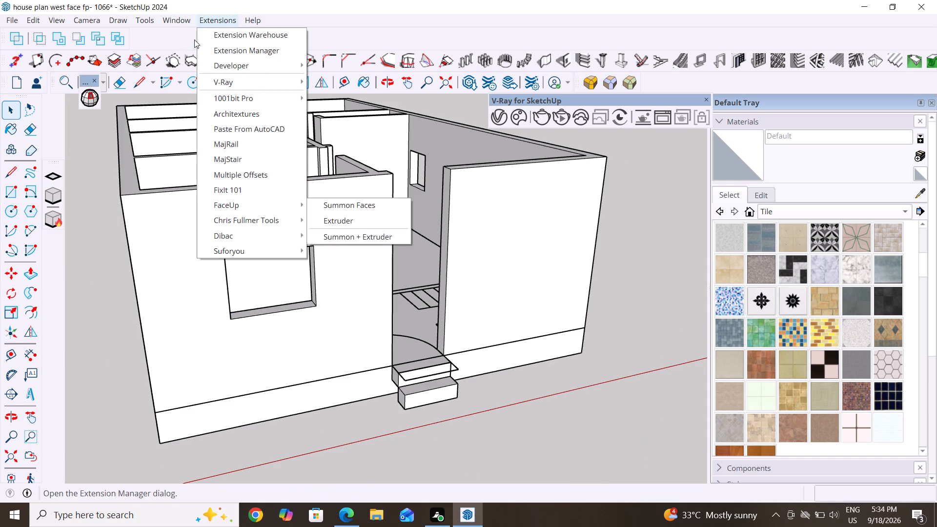
pyautogui.click(197, 116)
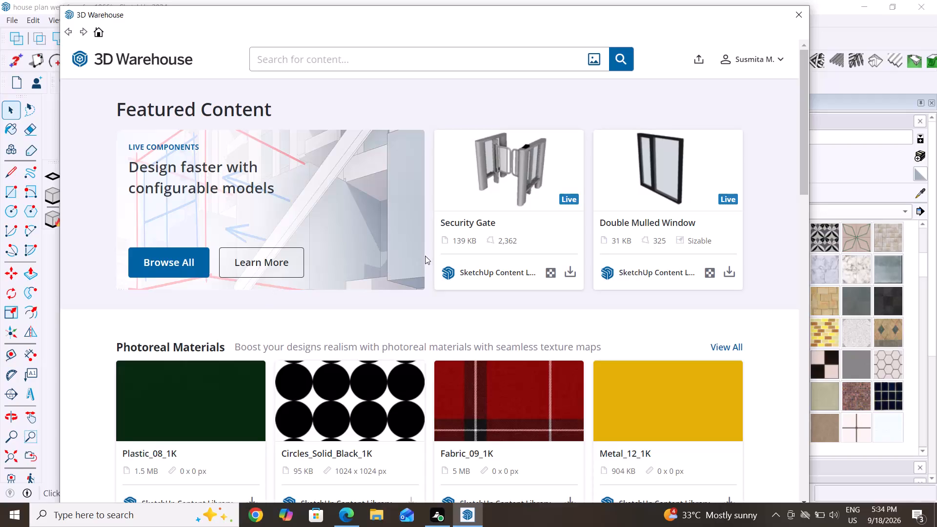
pyautogui.scroll(-8, 250, 328)
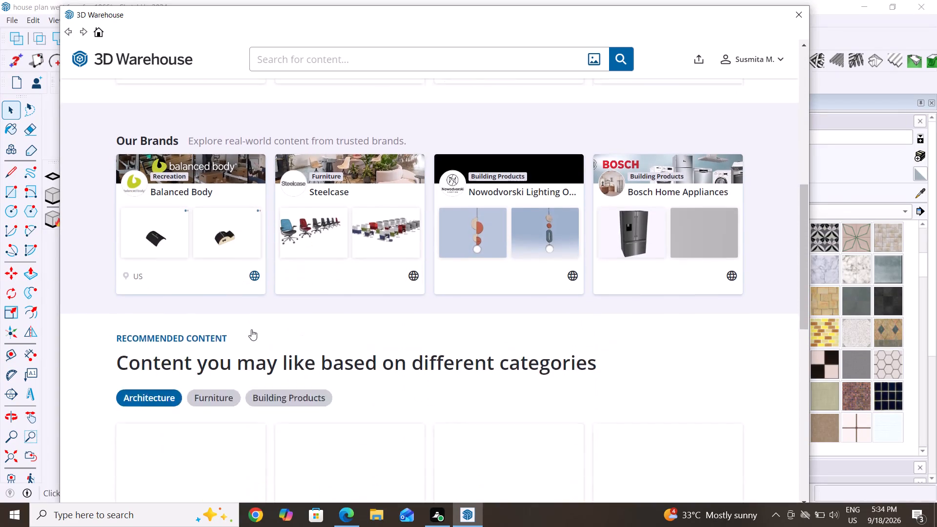
pyautogui.scroll(-2, 251, 329)
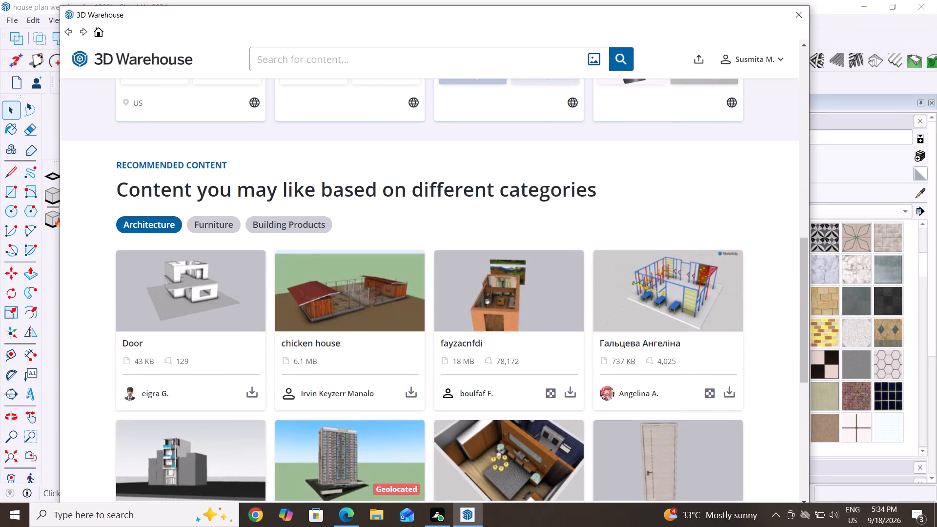
pyautogui.click(330, 65)
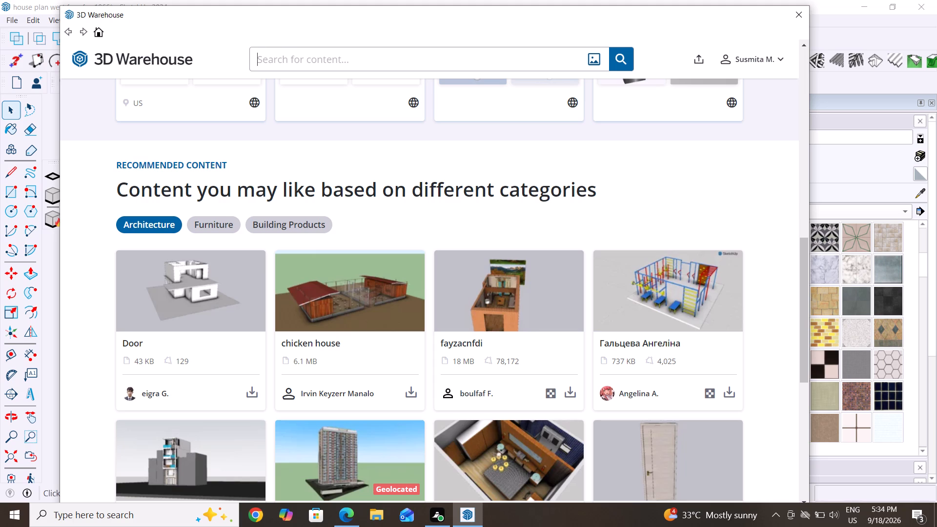
pyautogui.write('wind')
pyautogui.write('ows')
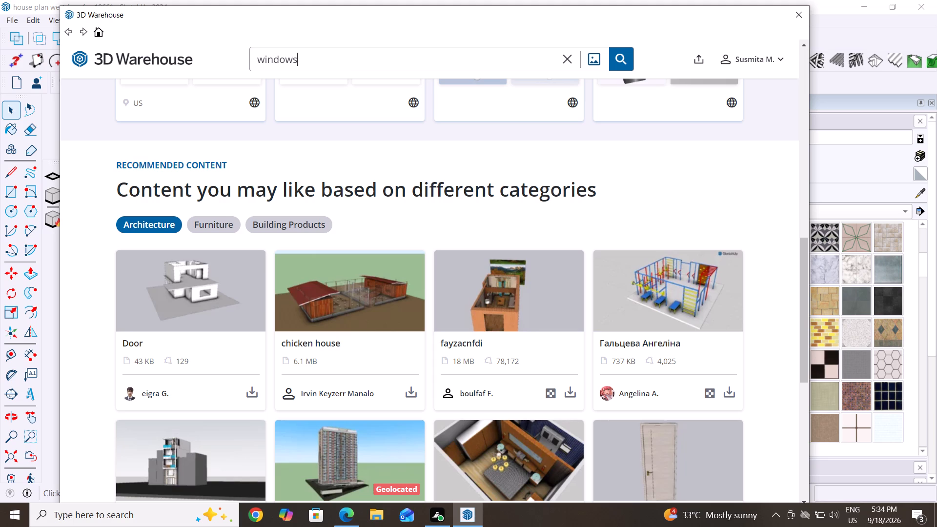
pyautogui.press('BackSpace')
pyautogui.press('Return')
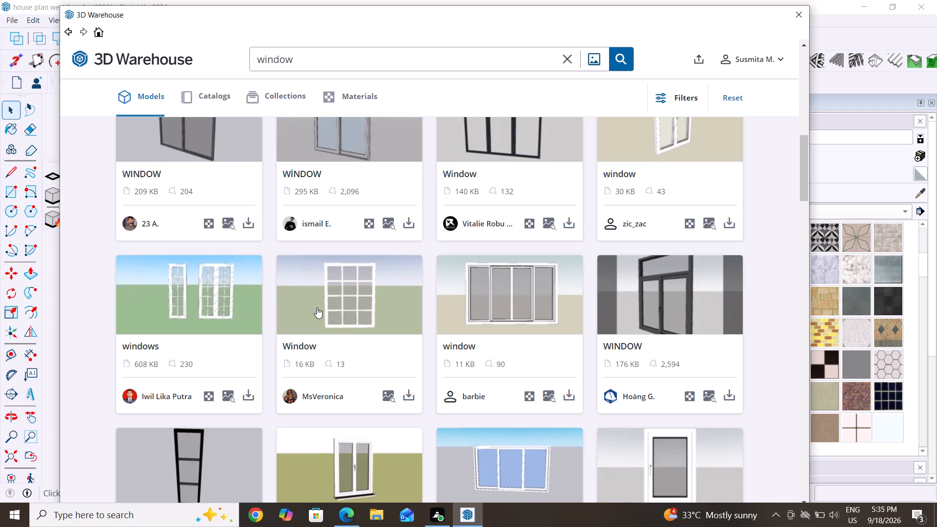
# Look through the window search results for a model that suits the house's openings.
pyautogui.scroll(7, 317, 307)
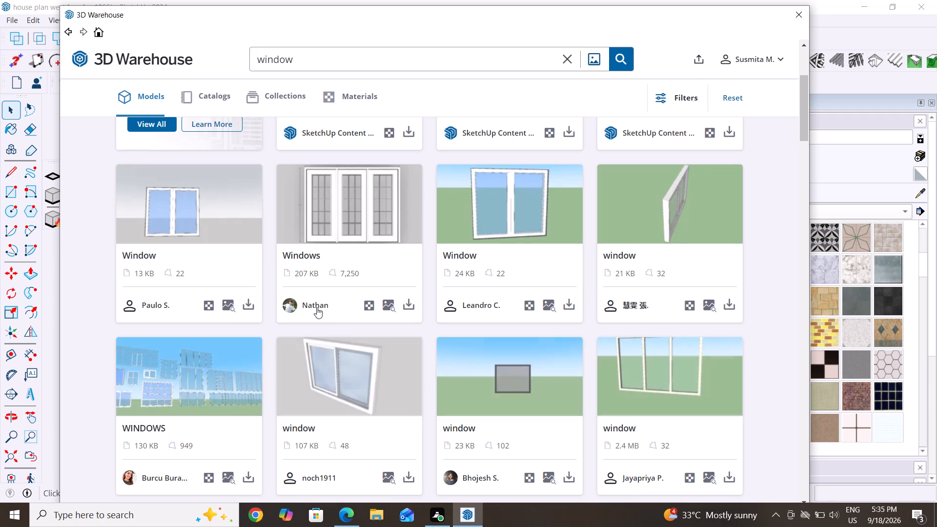
pyautogui.scroll(2, 317, 307)
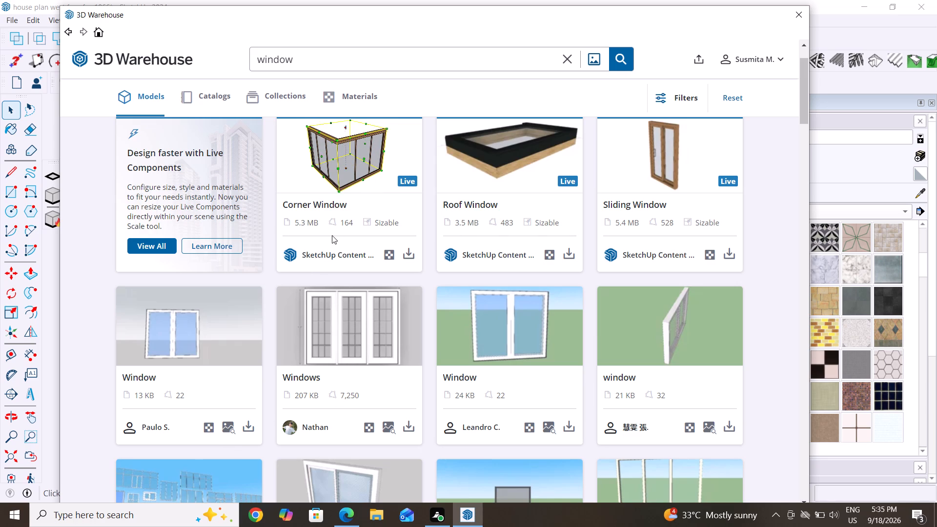
pyautogui.scroll(3, 417, 370)
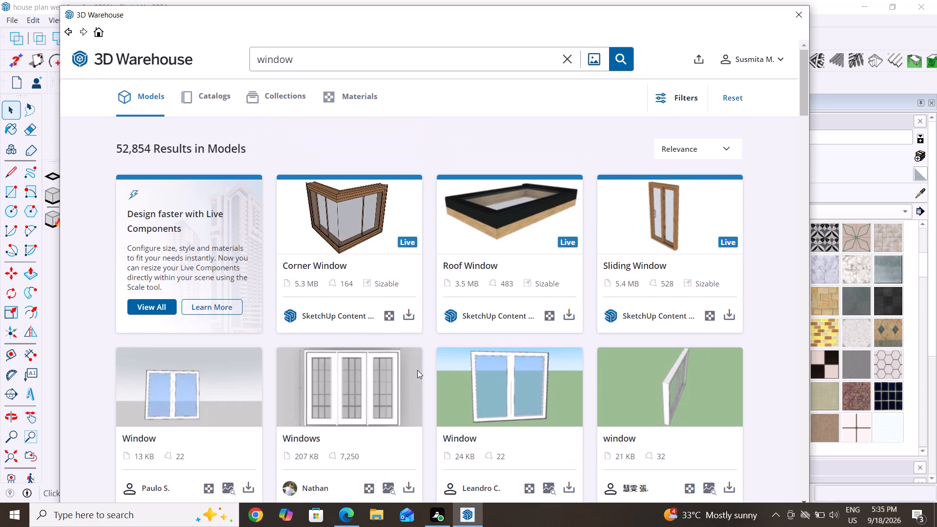
pyautogui.scroll(-3, 417, 370)
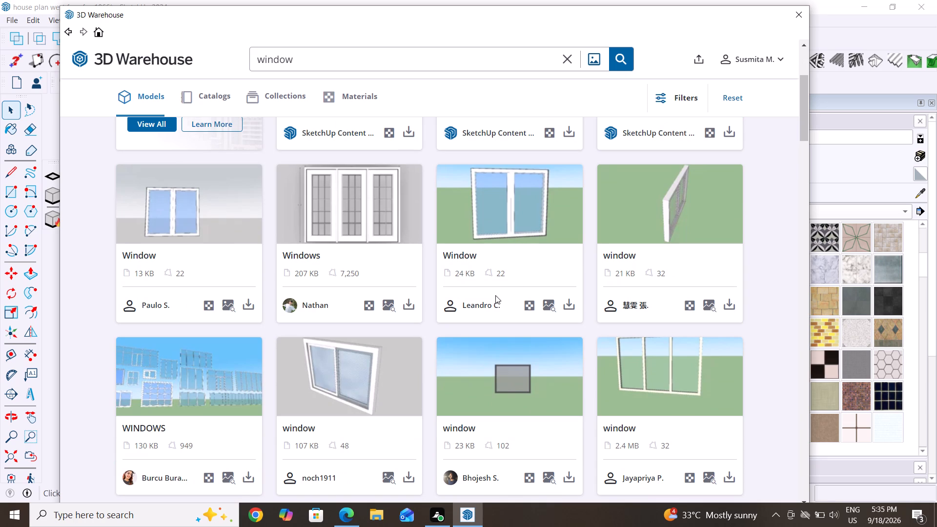
pyautogui.scroll(-2, 505, 309)
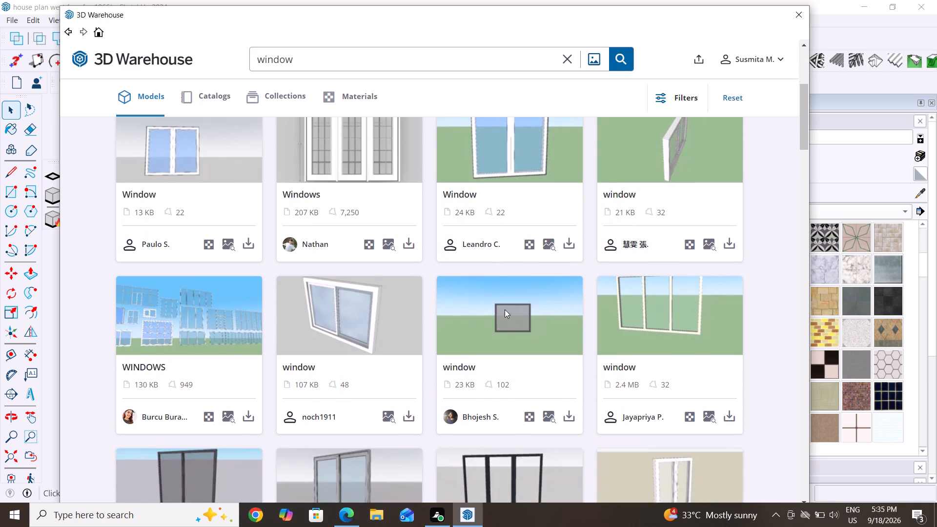
pyautogui.scroll(-3, 505, 309)
pyautogui.scroll(-2, 428, 381)
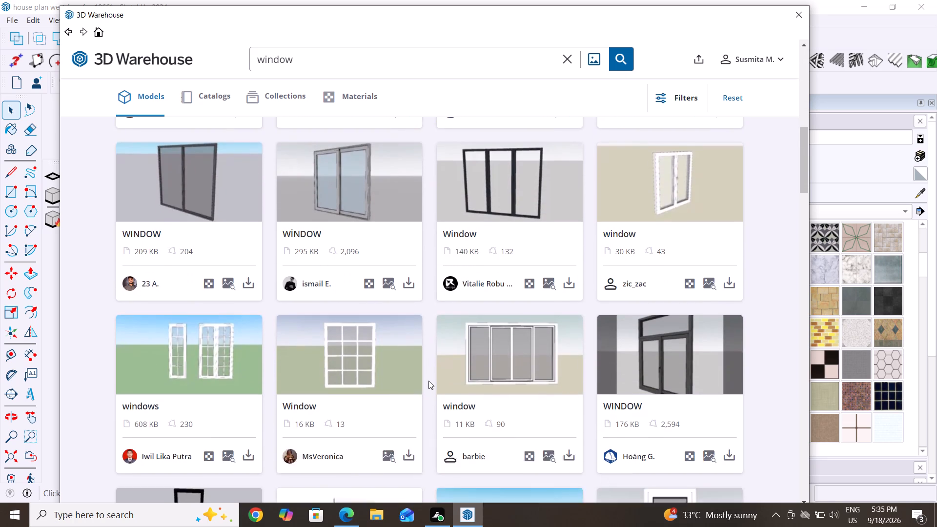
pyautogui.scroll(-6, 428, 381)
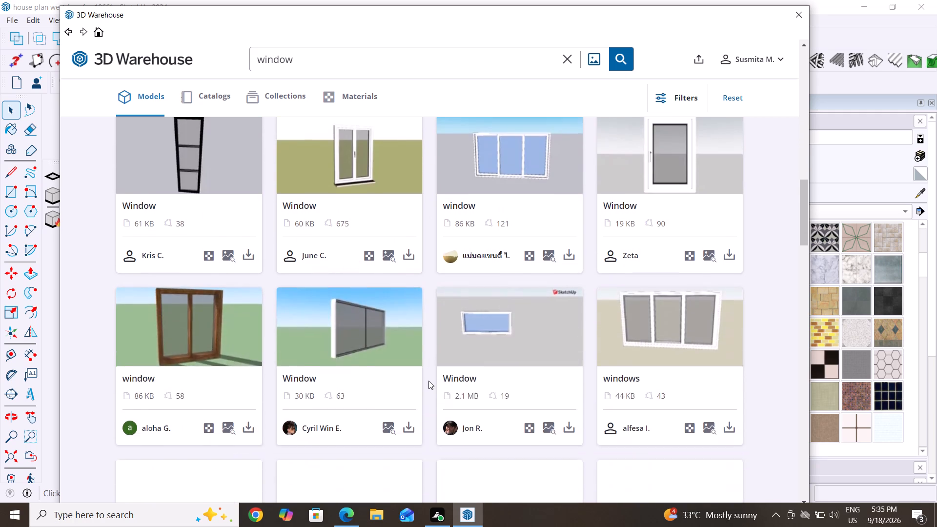
pyautogui.scroll(-1, 428, 381)
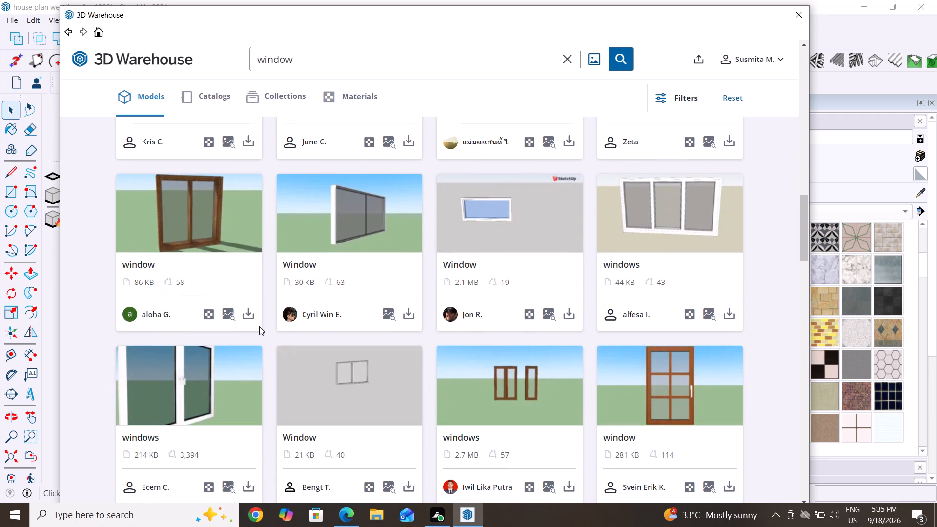
# Load the brown wooden six-pane window into the model and place it on the open ground outside the side wall.
pyautogui.click(694, 377)
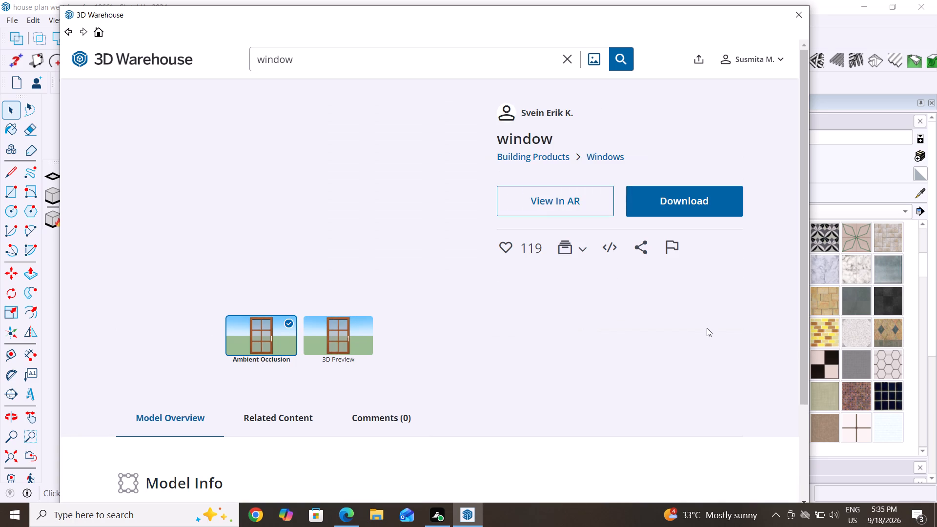
pyautogui.click(711, 206)
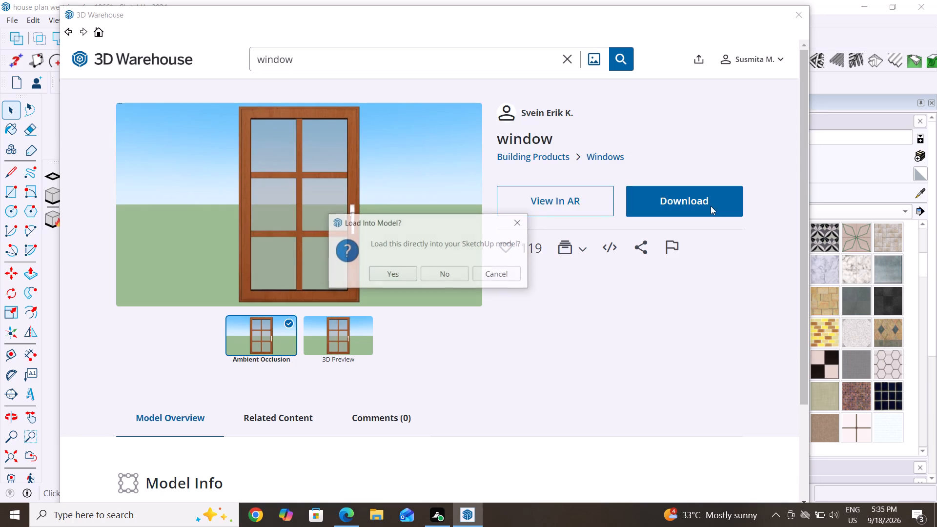
pyautogui.click(406, 280)
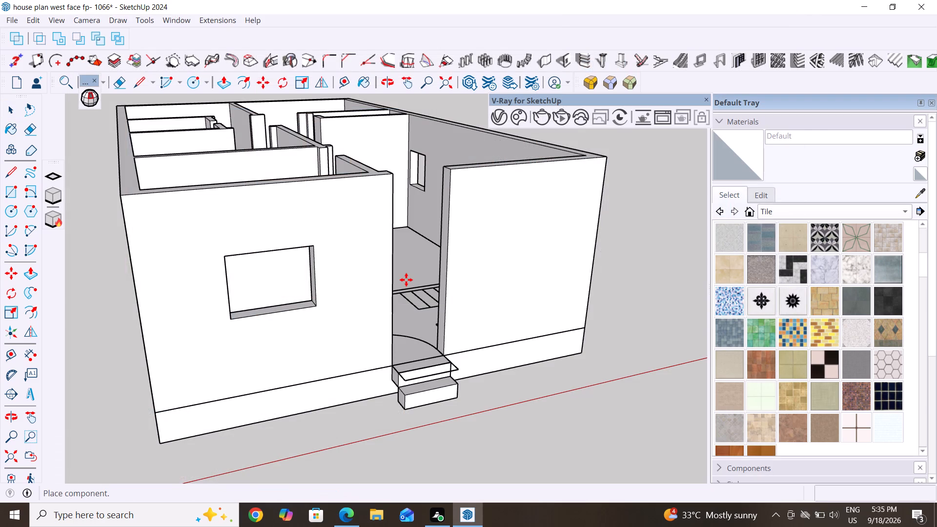
pyautogui.scroll(-1, 387, 334)
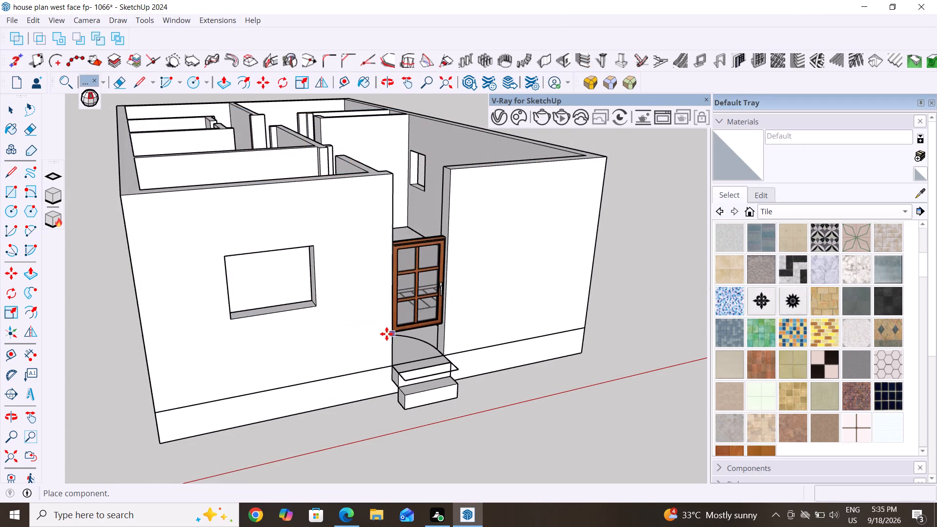
pyautogui.scroll(-1, 387, 334)
pyautogui.moveTo(576, 318); pyautogui.dragTo(329, 464, button='middle')
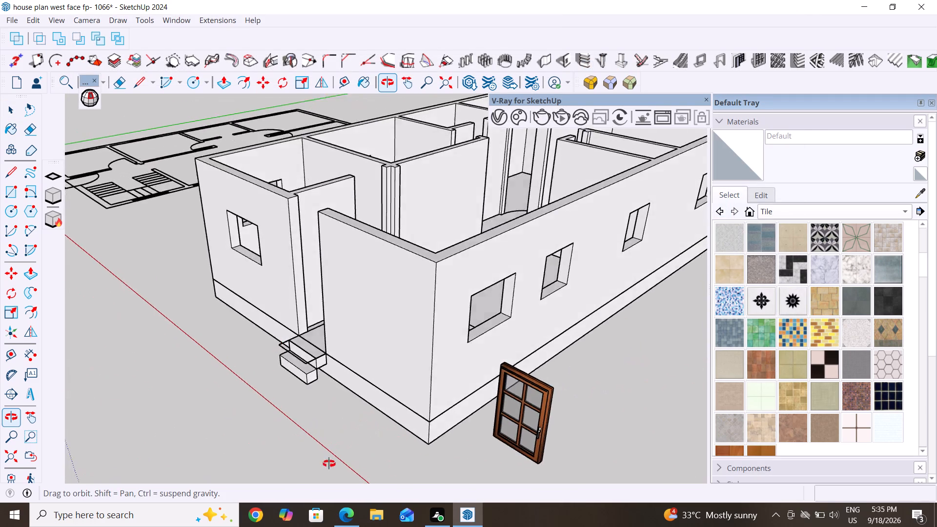
pyautogui.moveTo(329, 464); pyautogui.dragTo(459, 523, button='middle')
pyautogui.moveTo(497, 374); pyautogui.dragTo(256, 217, button='middle')
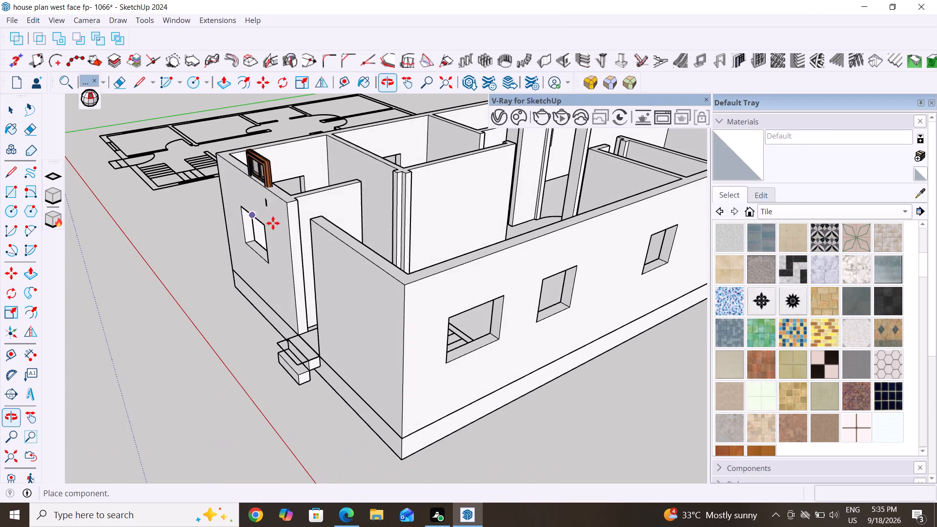
pyautogui.moveTo(474, 319); pyautogui.dragTo(313, 261, button='middle')
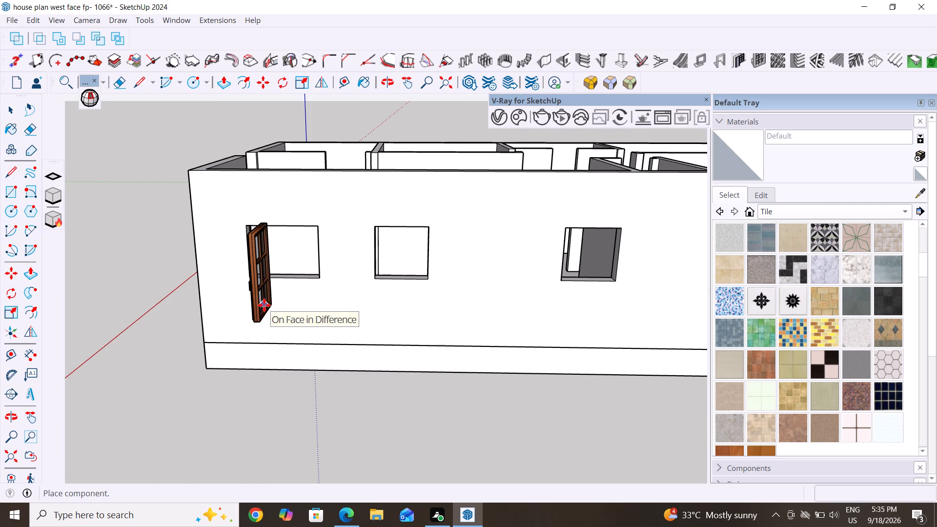
pyautogui.press('Right')
pyautogui.press('Left')
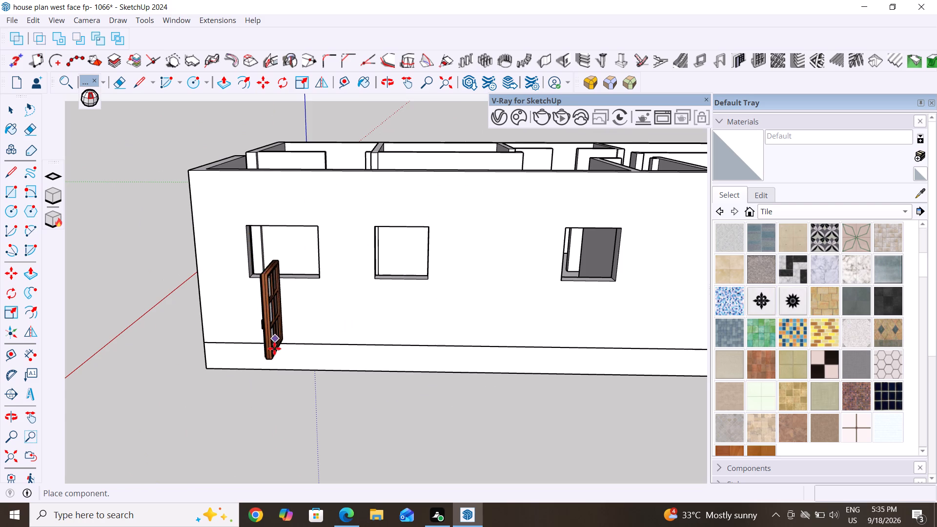
pyautogui.moveTo(282, 352); pyautogui.dragTo(394, 347, button='middle')
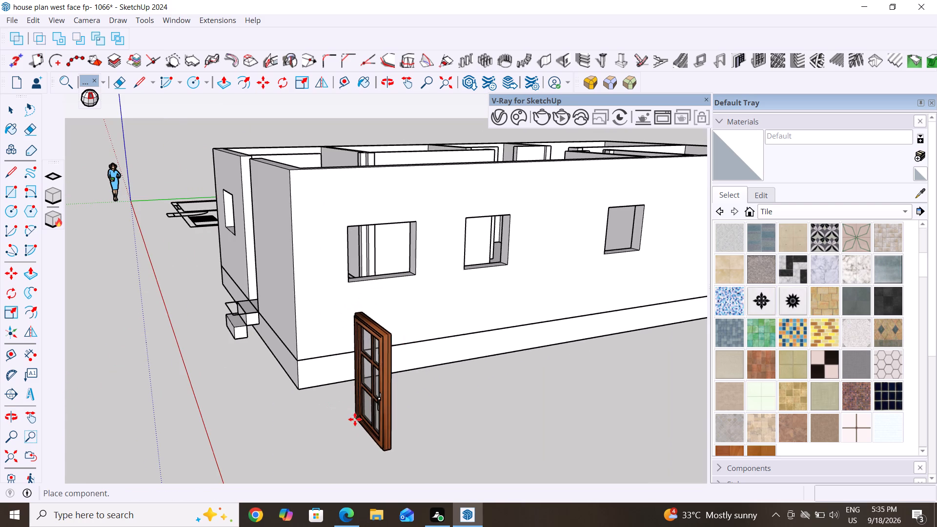
pyautogui.click(355, 419)
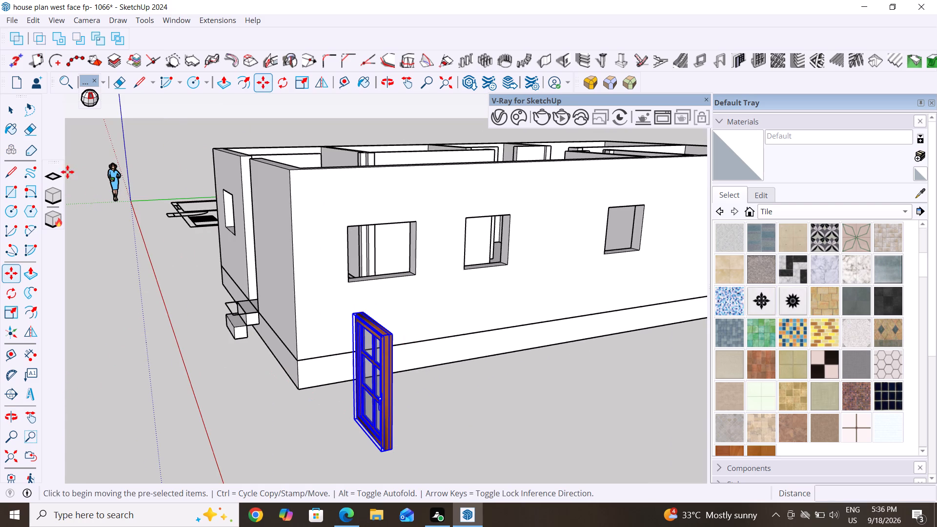
pyautogui.click(6, 107)
# Dimension the height of the brown six-pane window along its outer edge on the handle side.
pyautogui.scroll(-2, 398, 413)
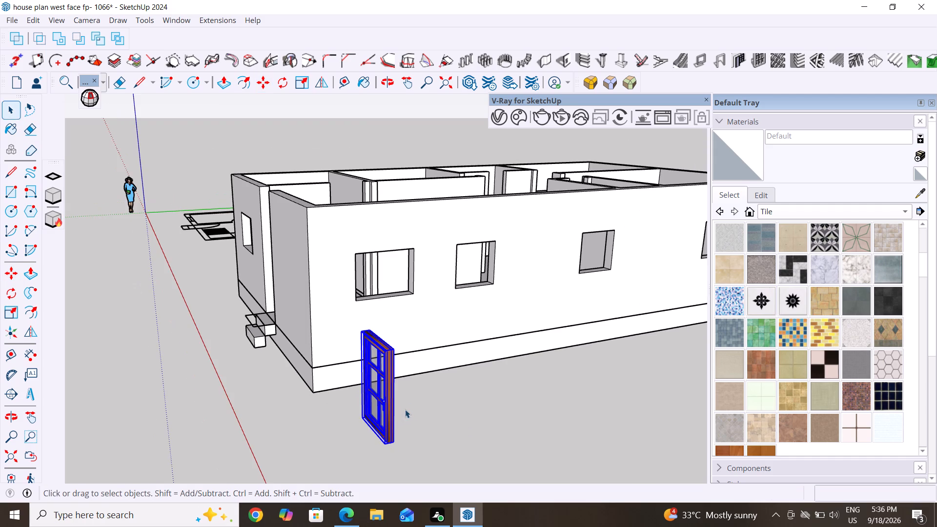
pyautogui.moveTo(434, 414); pyautogui.dragTo(572, 412, button='middle')
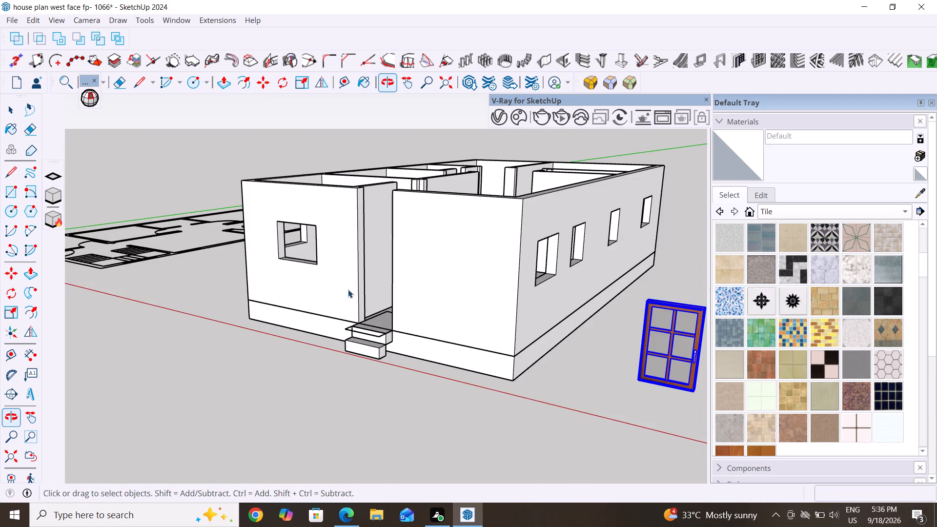
pyautogui.scroll(-5, 324, 280)
pyautogui.moveTo(320, 385); pyautogui.dragTo(465, 419, button='middle')
pyautogui.scroll(7, 625, 298)
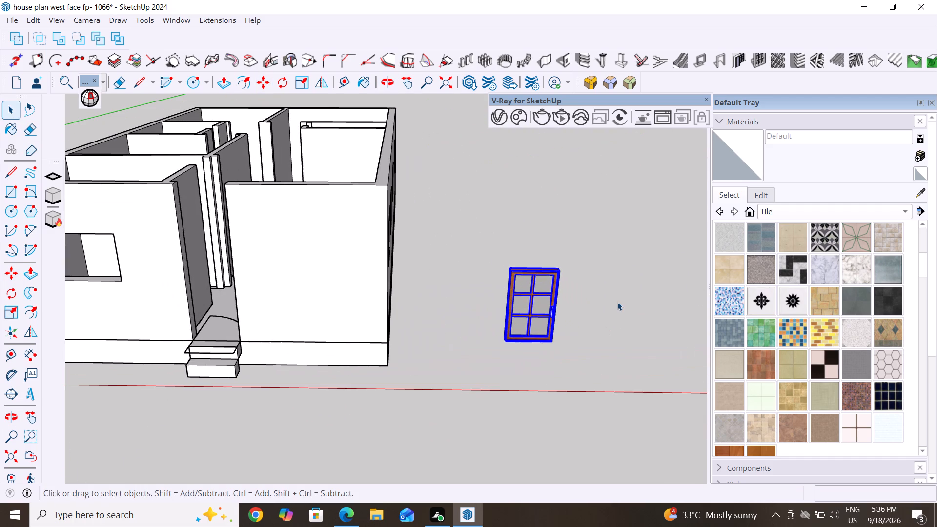
pyautogui.moveTo(597, 327); pyautogui.dragTo(572, 317, button='middle')
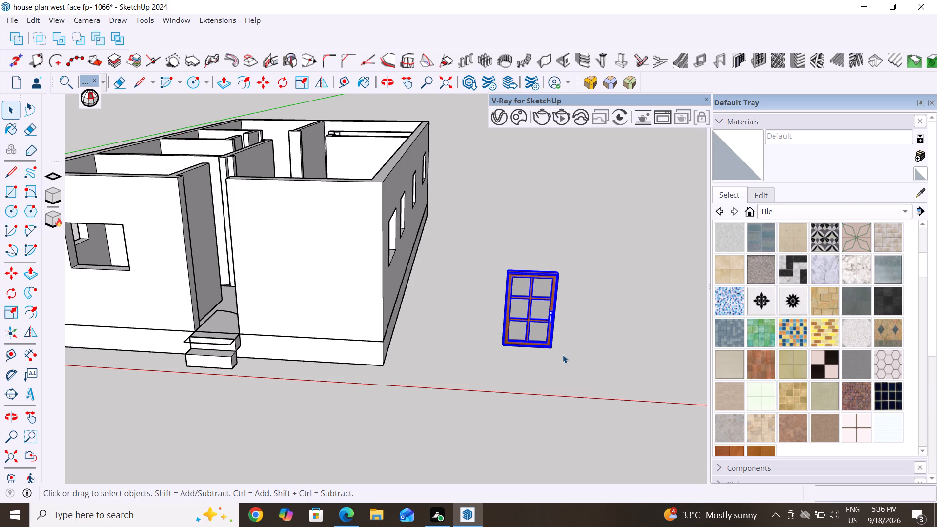
pyautogui.click(29, 358)
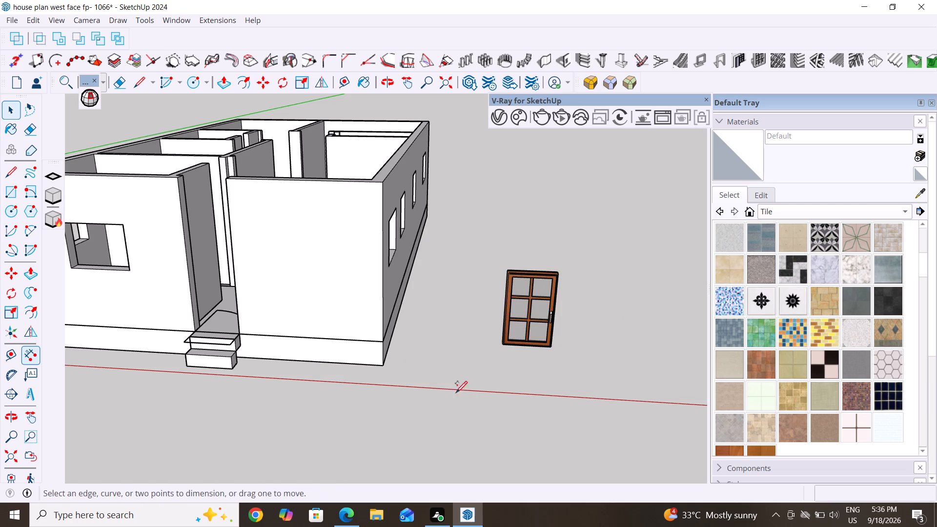
pyautogui.scroll(5, 495, 394)
pyautogui.click(558, 340)
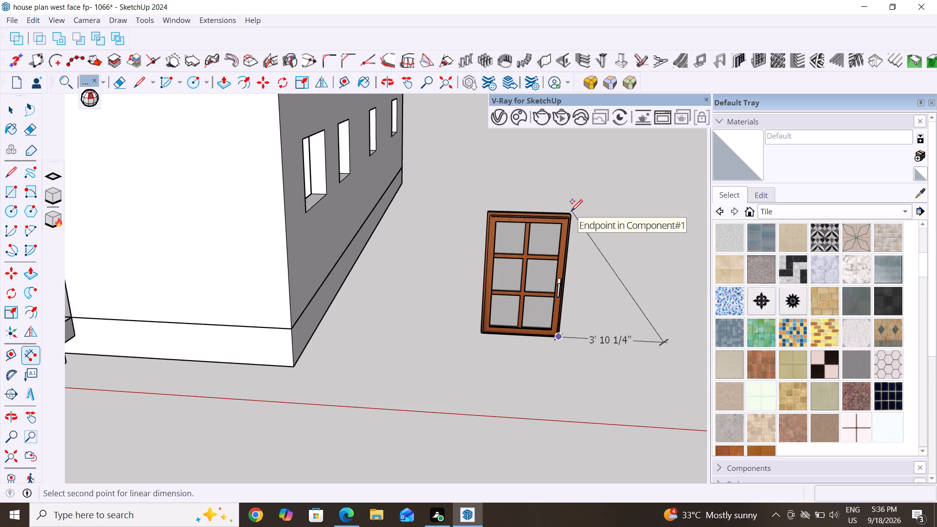
pyautogui.click(572, 217)
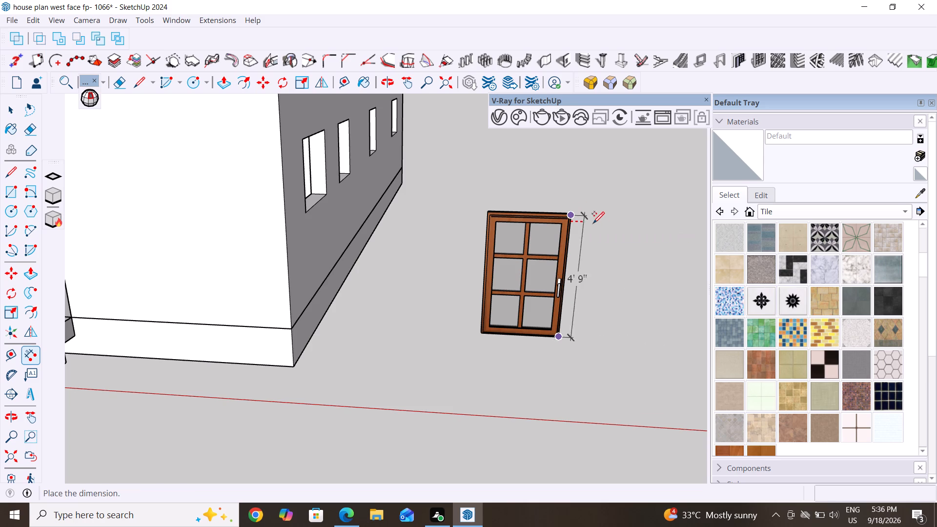
pyautogui.click(598, 223)
pyautogui.moveTo(546, 296); pyautogui.dragTo(338, 301, button='middle')
pyautogui.press('Escape')
pyautogui.press('Escape')
pyautogui.click(7, 103)
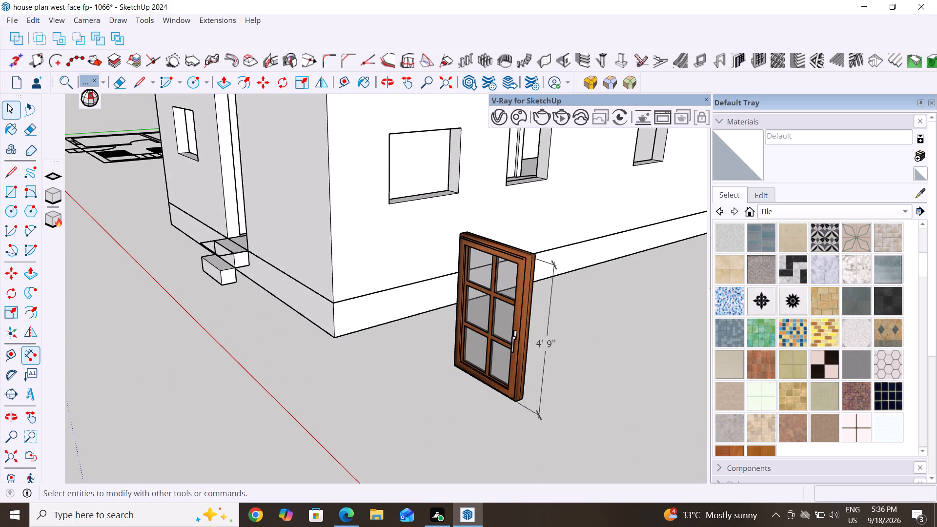
# Rotate the brown six-pane window 90 degrees about its bottom corner on the handle side, making it parallel to the side wall.
pyautogui.click(11, 291)
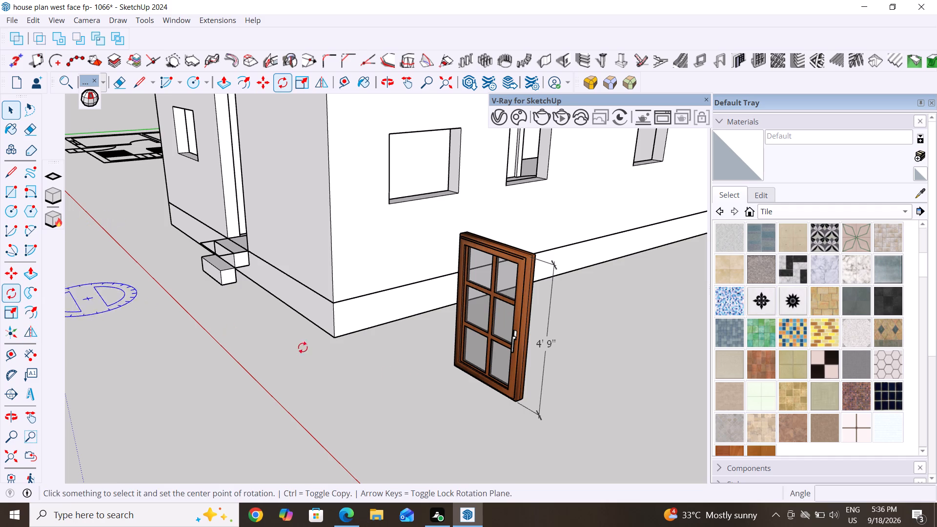
pyautogui.click(518, 405)
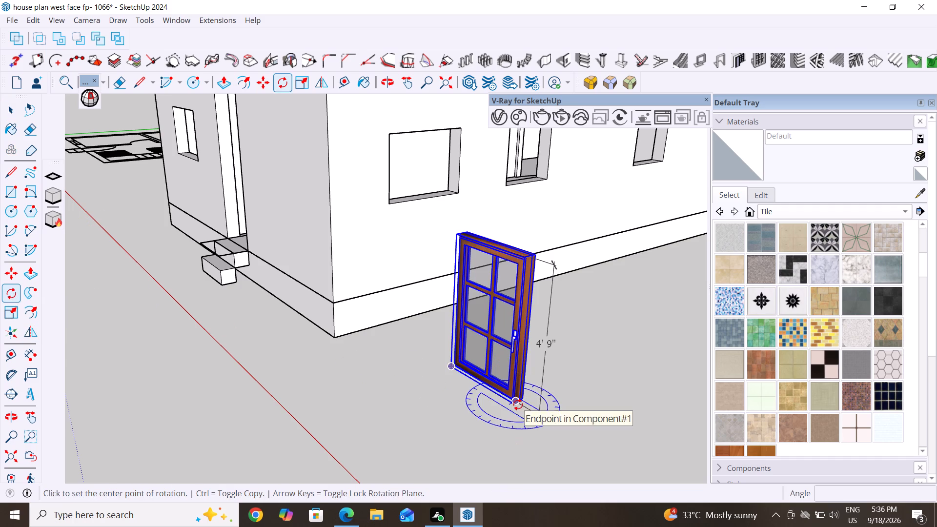
pyautogui.click(601, 463)
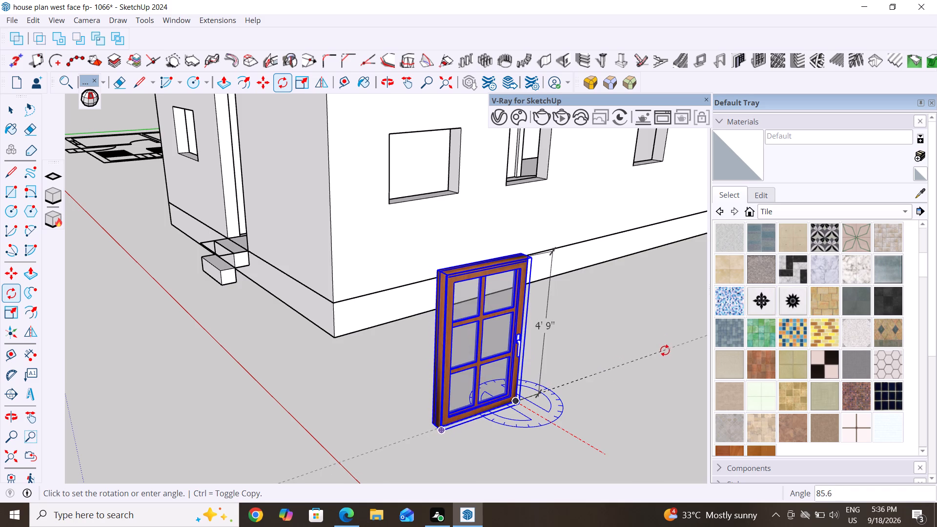
pyautogui.click(673, 328)
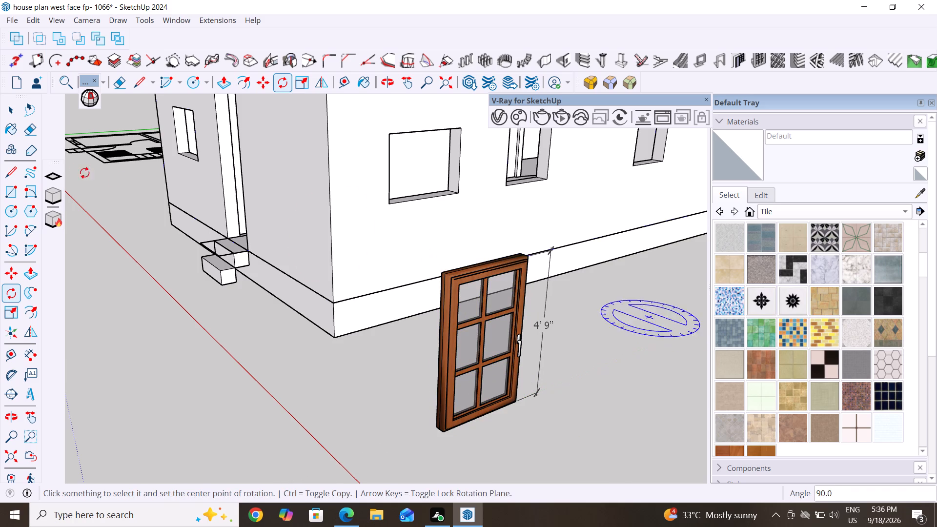
pyautogui.press('Escape')
pyautogui.press('Escape')
pyautogui.click(3, 113)
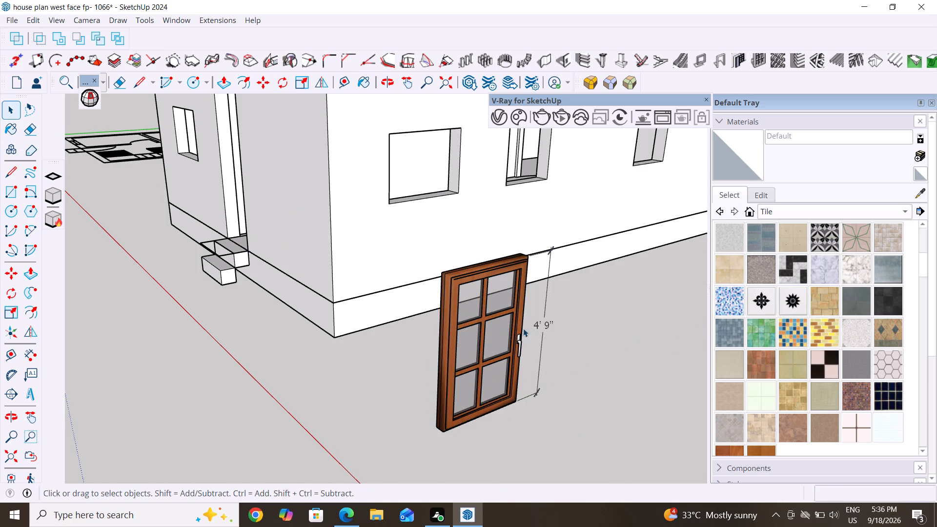
# Delete the height dimension beside the brown six-pane window.
pyautogui.scroll(-5, 487, 370)
pyautogui.doubleClick(423, 426)
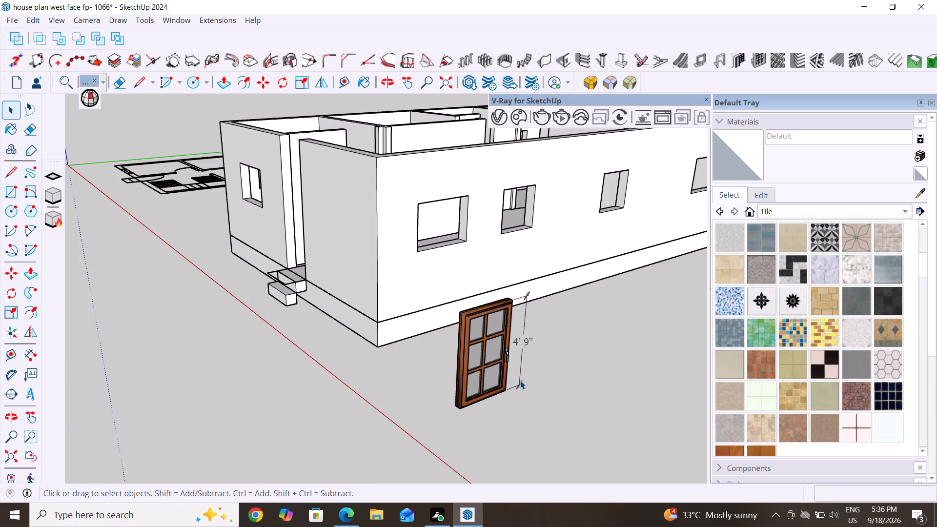
pyautogui.click(520, 381)
pyautogui.press('Delete')
pyautogui.press('Escape')
# Move the brown six-pane window by its top outer corner to the matching top corner of the side wall's first opening.
pyautogui.click(458, 404)
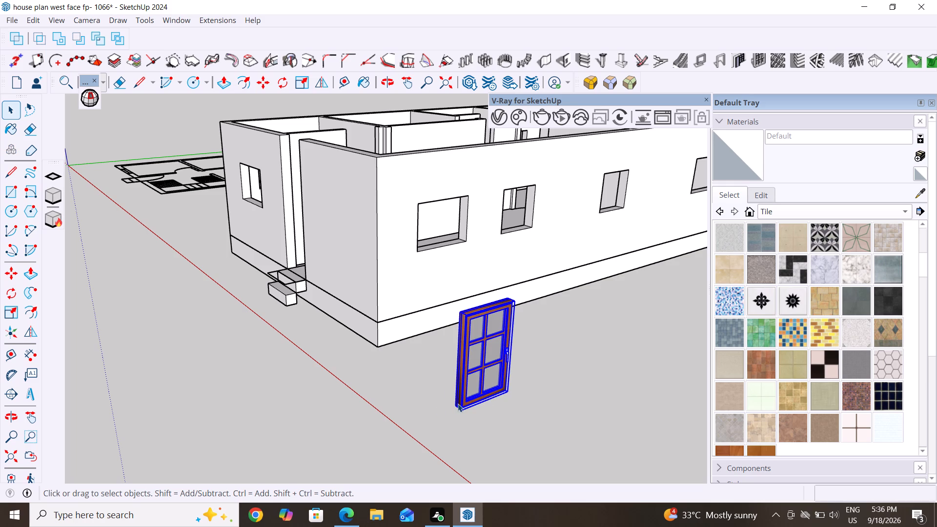
pyautogui.press('m')
pyautogui.click(461, 312)
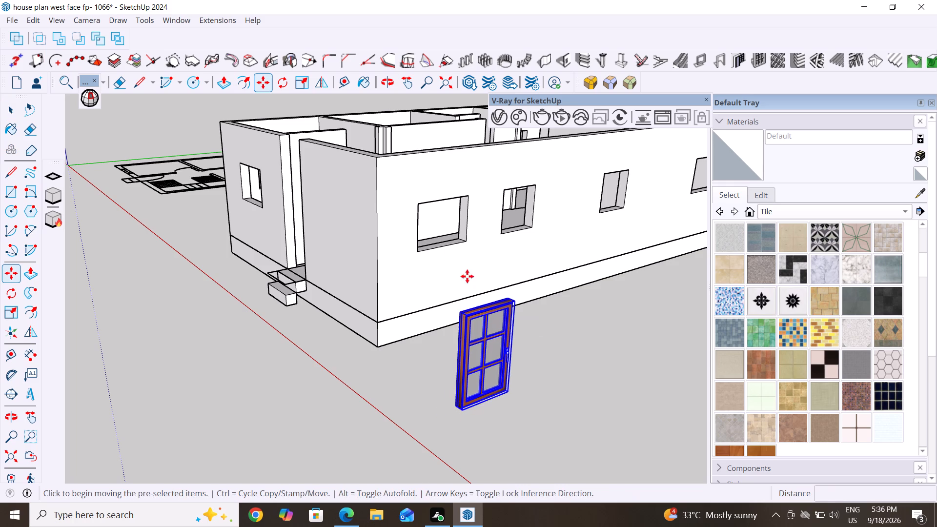
pyautogui.click(416, 205)
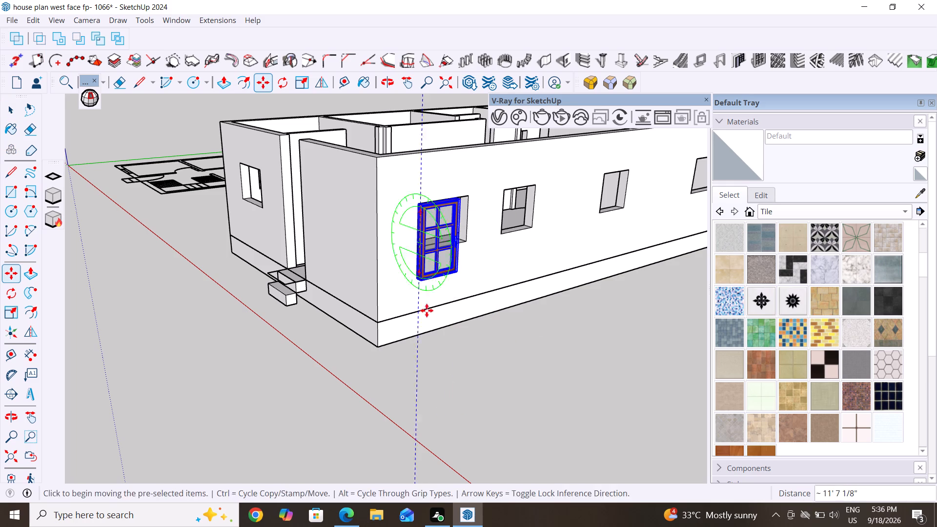
pyautogui.moveTo(440, 338); pyautogui.dragTo(649, 469, button='middle')
pyautogui.moveTo(311, 299); pyautogui.dragTo(595, 351, button='middle')
pyautogui.moveTo(412, 237); pyautogui.dragTo(0, 189, button='middle')
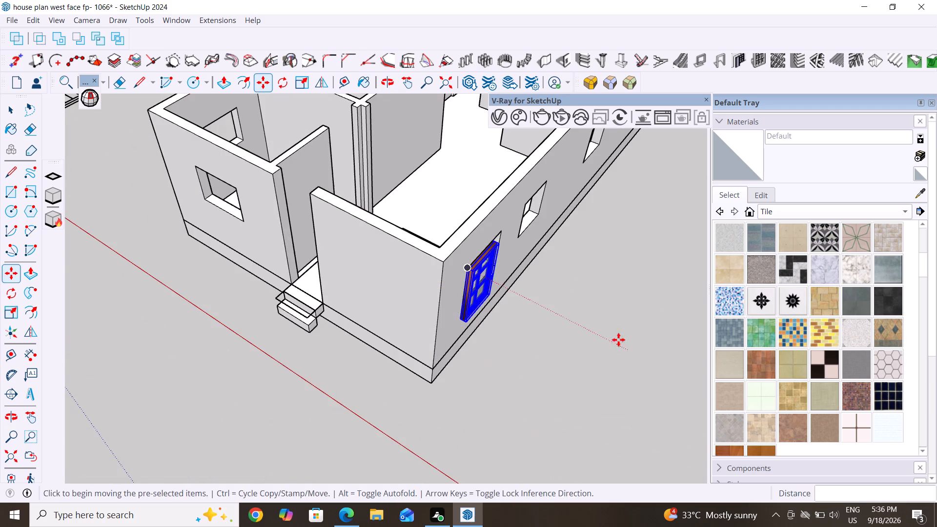
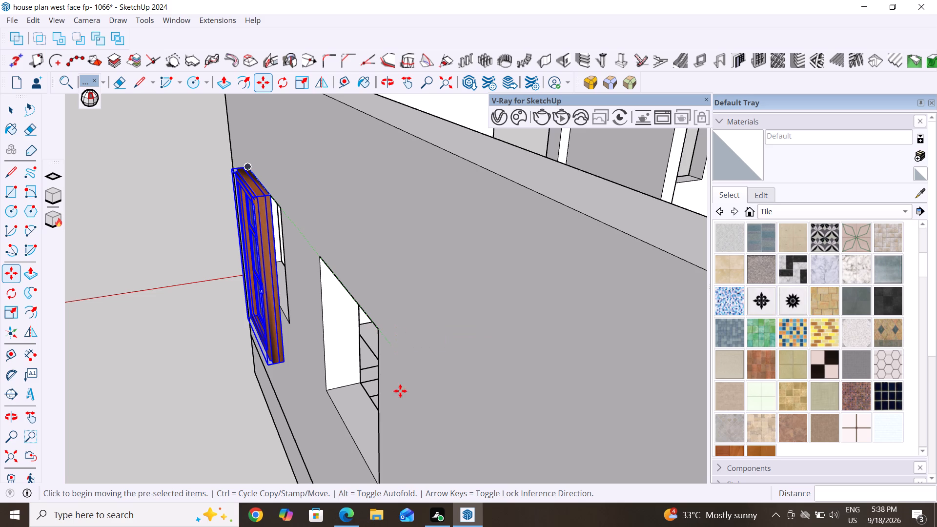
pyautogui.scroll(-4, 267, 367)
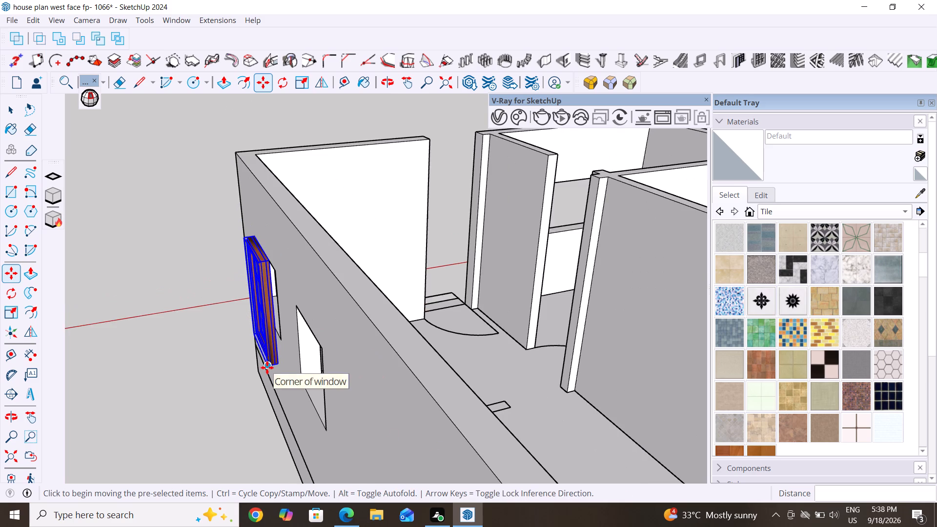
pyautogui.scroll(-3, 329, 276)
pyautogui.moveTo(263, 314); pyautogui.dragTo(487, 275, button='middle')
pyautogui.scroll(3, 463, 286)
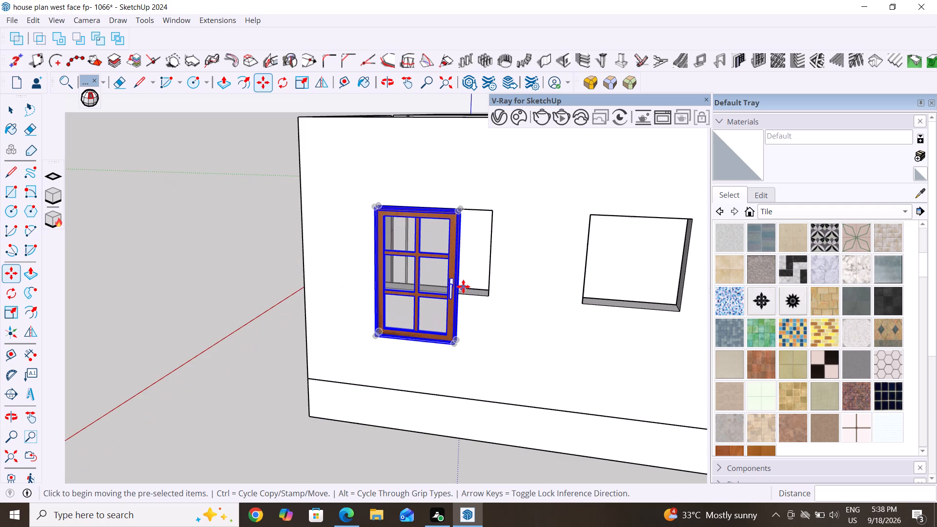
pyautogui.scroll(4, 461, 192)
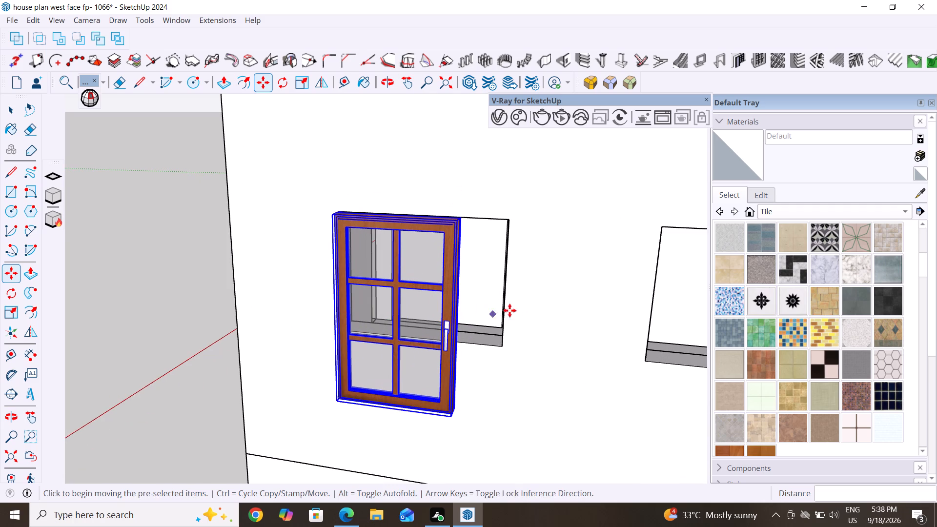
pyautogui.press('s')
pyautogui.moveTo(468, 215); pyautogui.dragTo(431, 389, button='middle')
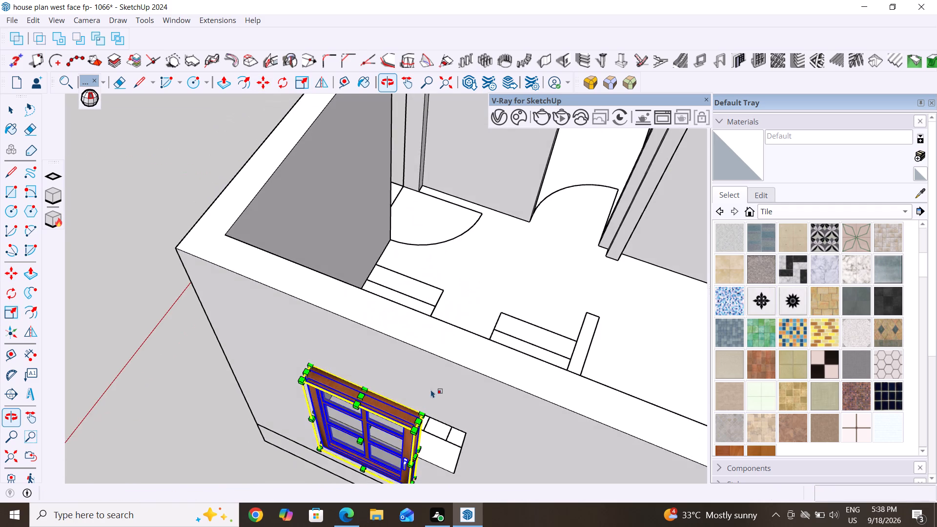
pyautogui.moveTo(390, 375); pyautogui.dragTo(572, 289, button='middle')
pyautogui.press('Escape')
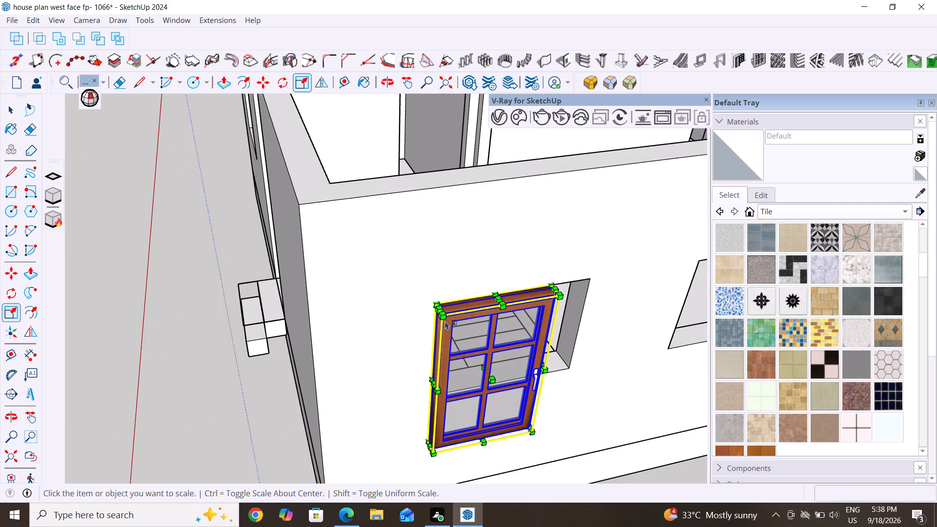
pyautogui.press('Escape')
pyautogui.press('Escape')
# Move the wooden window back into the wall opening, bringing its outer top corner onto the opening's top corner.
pyautogui.scroll(-5, 427, 255)
pyautogui.moveTo(490, 329); pyautogui.dragTo(414, 354, button='middle')
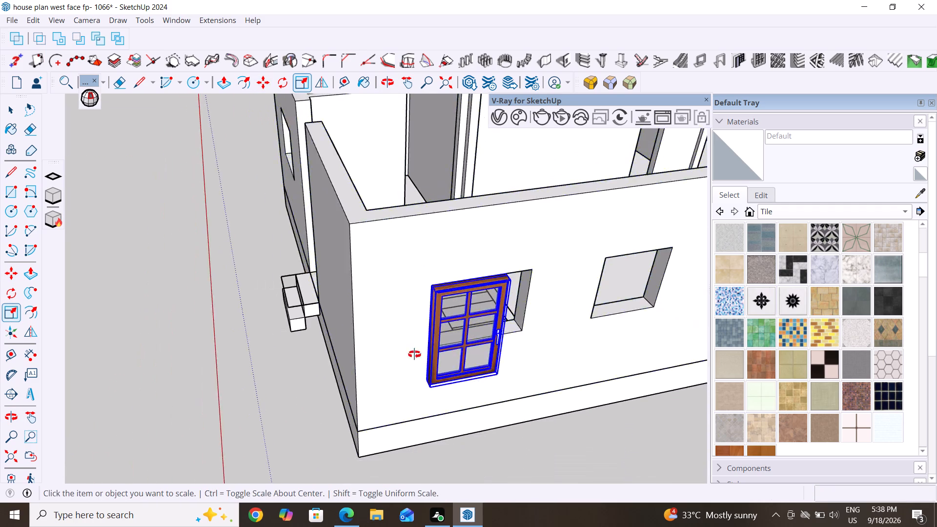
pyautogui.moveTo(414, 354); pyautogui.dragTo(388, 342, button='middle')
pyautogui.moveTo(397, 348); pyautogui.dragTo(583, 317, button='middle')
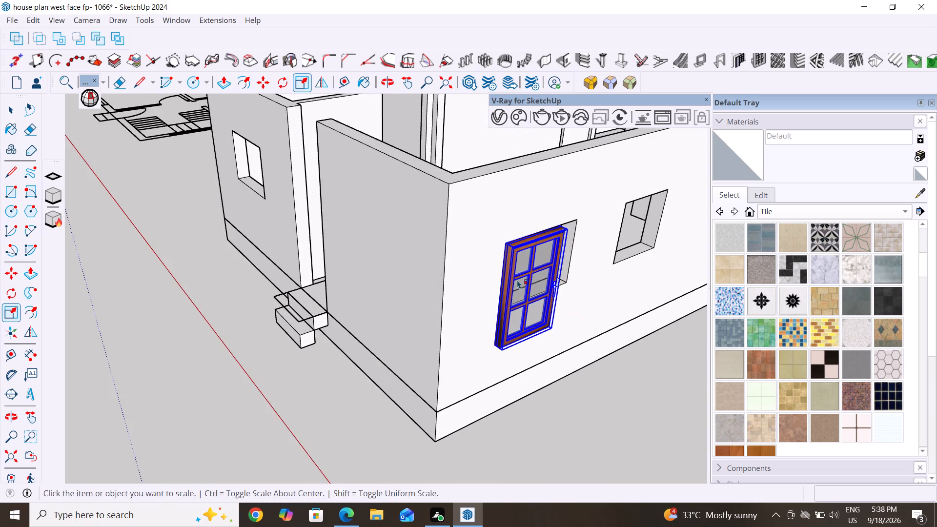
pyautogui.moveTo(526, 279); pyautogui.dragTo(630, 312, button='middle')
pyautogui.press('m')
pyautogui.scroll(8, 545, 239)
pyautogui.click(562, 239)
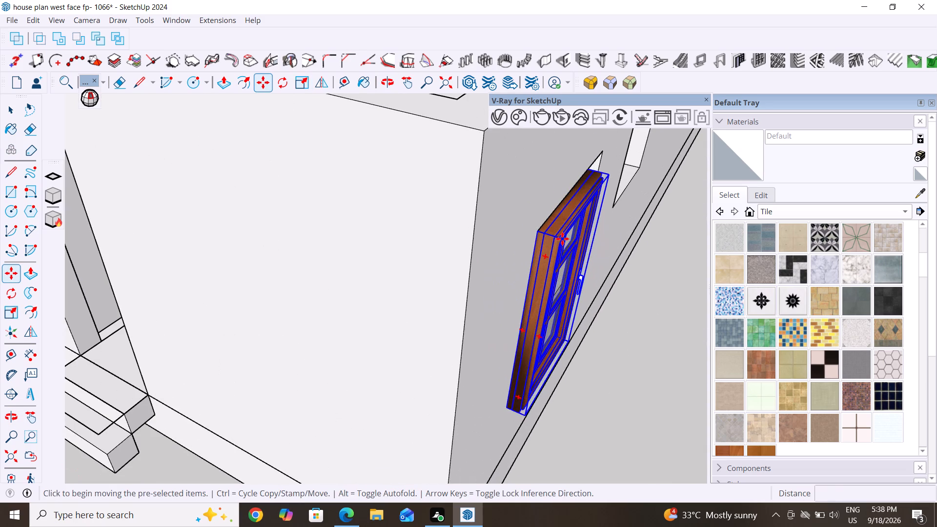
pyautogui.click(541, 226)
# Scale the window to fit the opening, shortening it to the sill and widening it to the opening's far side.
pyautogui.scroll(-5, 504, 257)
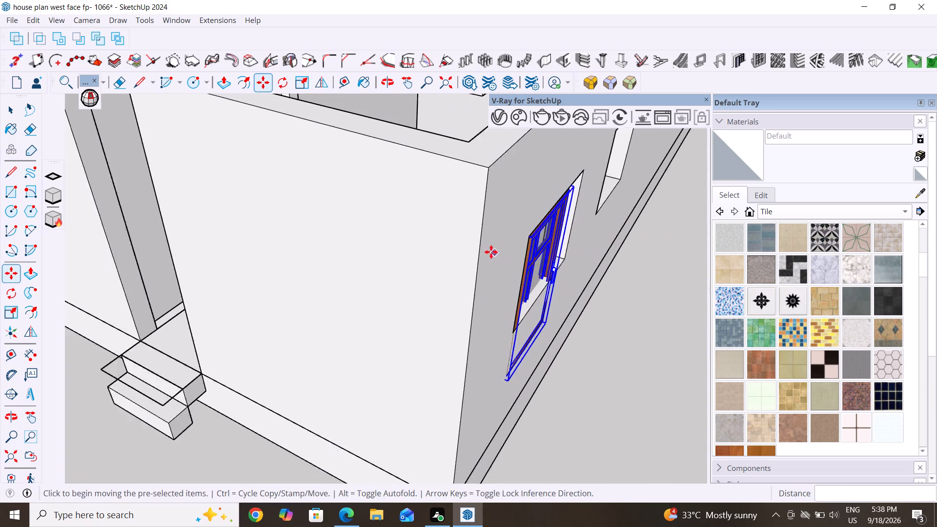
pyautogui.scroll(-1, 491, 252)
pyautogui.moveTo(586, 250); pyautogui.dragTo(321, 194, button='middle')
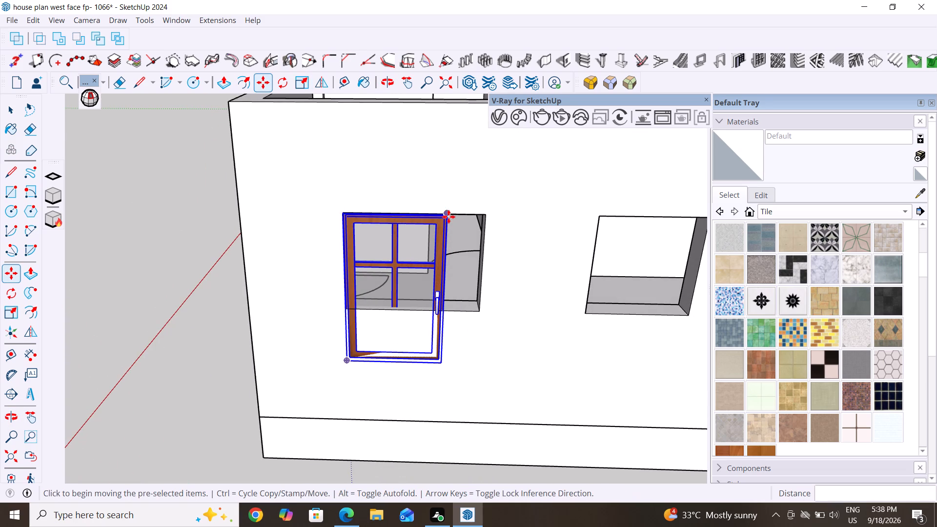
pyautogui.press('s')
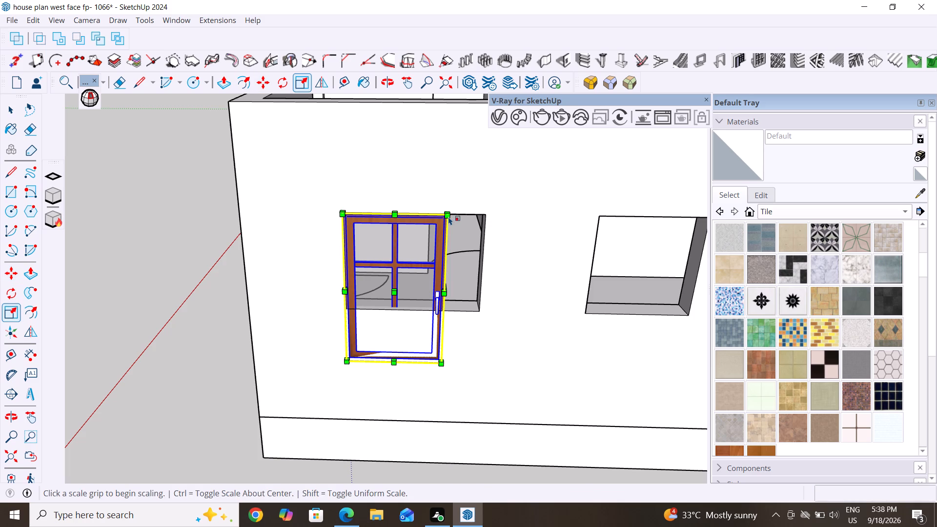
pyautogui.click(448, 217)
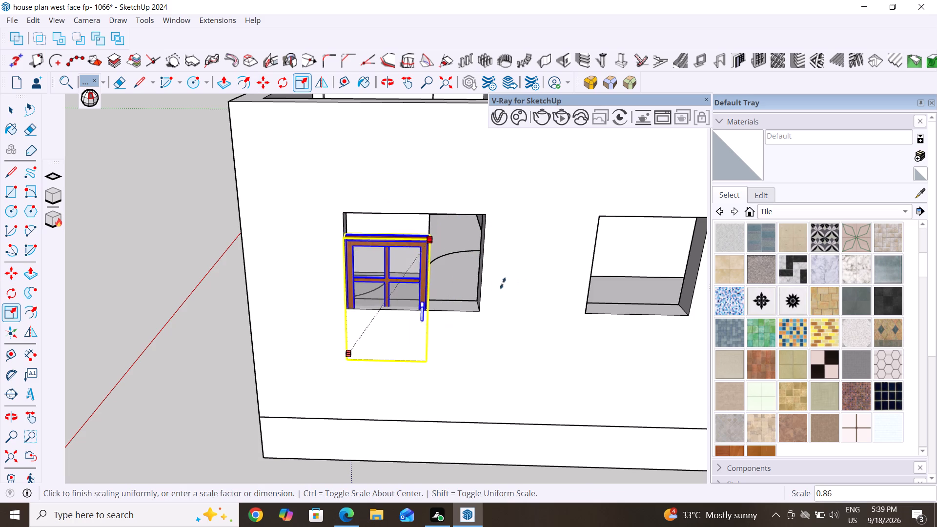
pyautogui.click(535, 270)
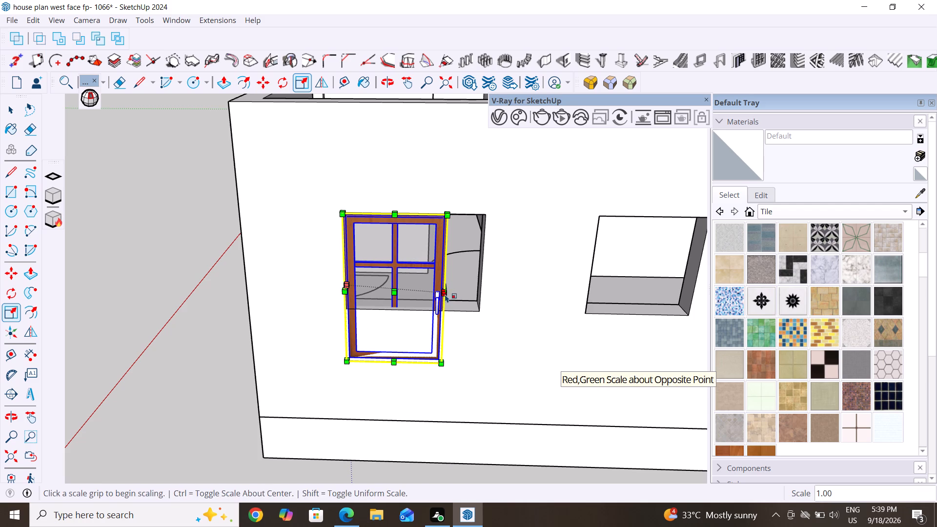
pyautogui.click(395, 361)
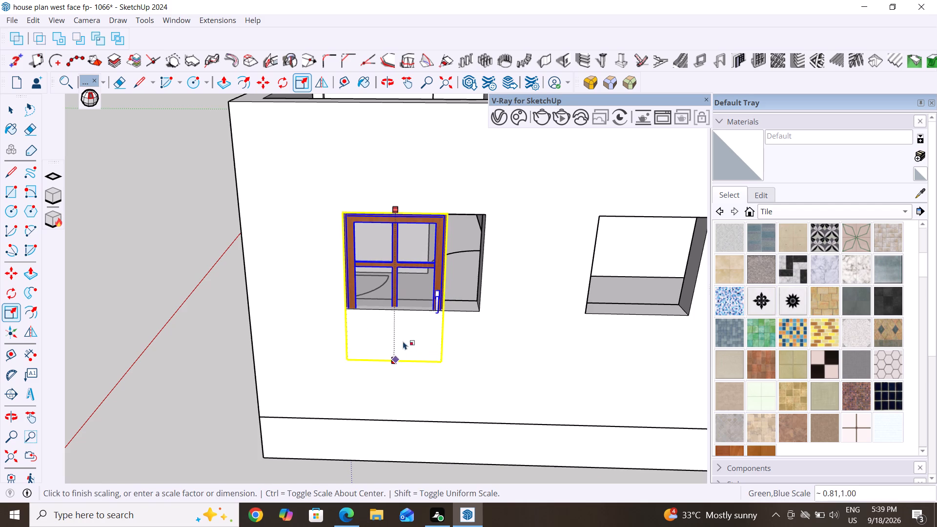
pyautogui.click(407, 313)
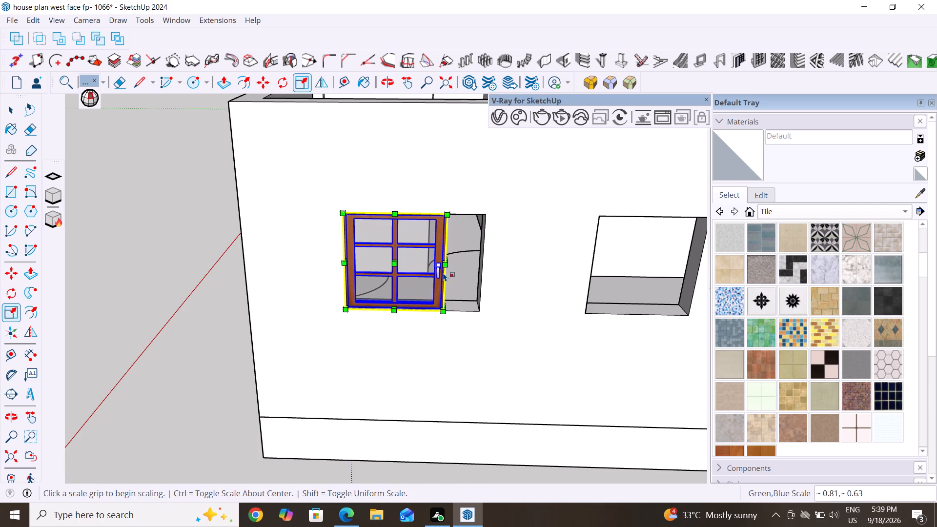
pyautogui.click(444, 263)
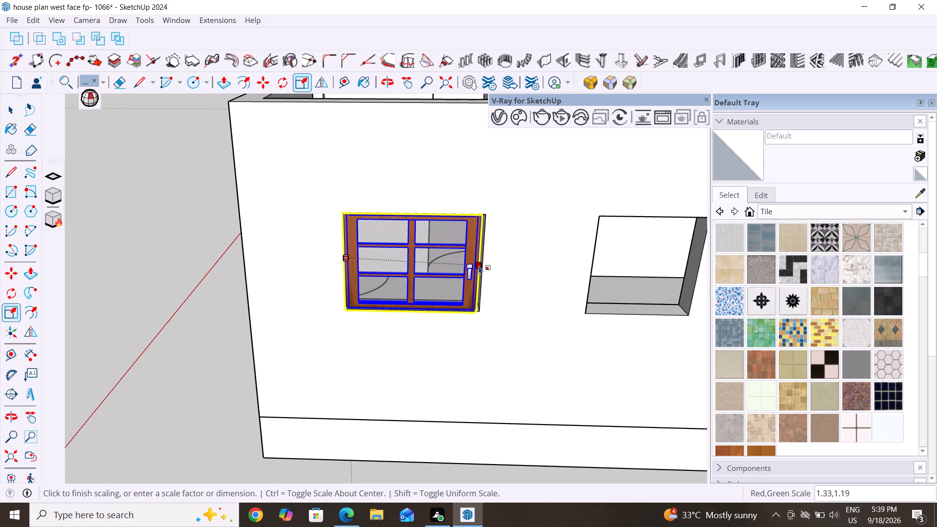
pyautogui.click(482, 265)
pyautogui.scroll(-4, 393, 319)
pyautogui.moveTo(408, 348); pyautogui.dragTo(508, 266, button='middle')
pyautogui.scroll(-1, 508, 266)
pyautogui.click(504, 381)
pyautogui.press('Escape')
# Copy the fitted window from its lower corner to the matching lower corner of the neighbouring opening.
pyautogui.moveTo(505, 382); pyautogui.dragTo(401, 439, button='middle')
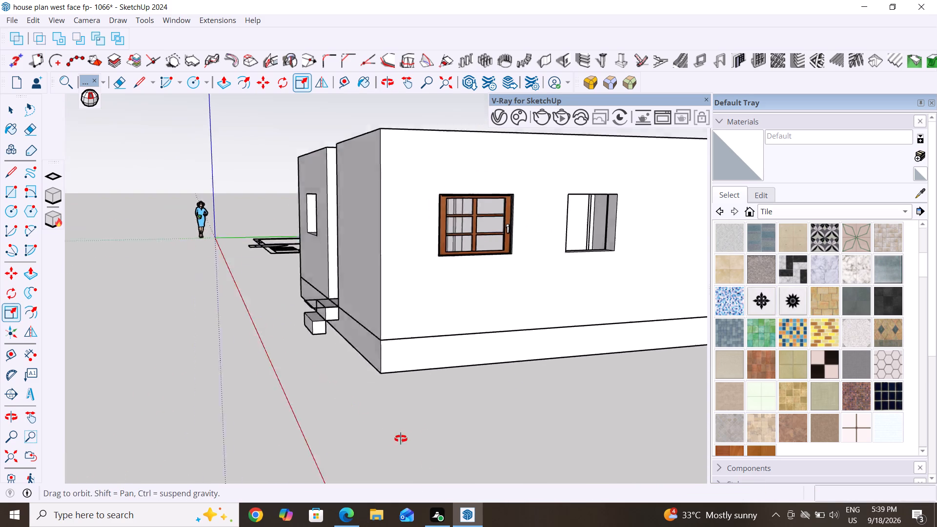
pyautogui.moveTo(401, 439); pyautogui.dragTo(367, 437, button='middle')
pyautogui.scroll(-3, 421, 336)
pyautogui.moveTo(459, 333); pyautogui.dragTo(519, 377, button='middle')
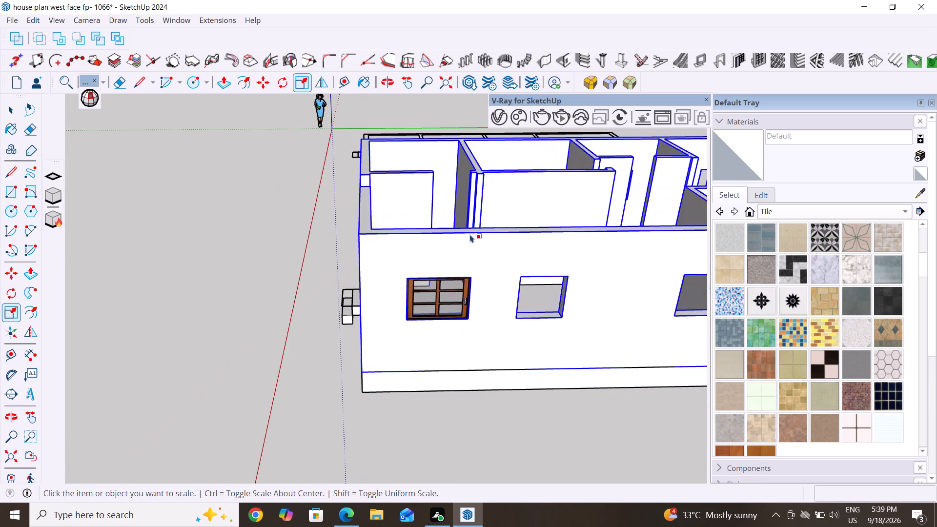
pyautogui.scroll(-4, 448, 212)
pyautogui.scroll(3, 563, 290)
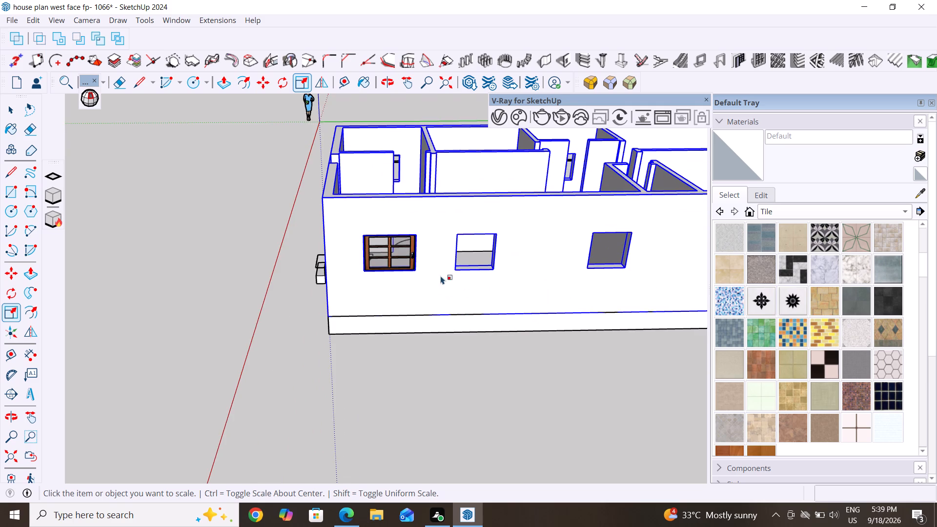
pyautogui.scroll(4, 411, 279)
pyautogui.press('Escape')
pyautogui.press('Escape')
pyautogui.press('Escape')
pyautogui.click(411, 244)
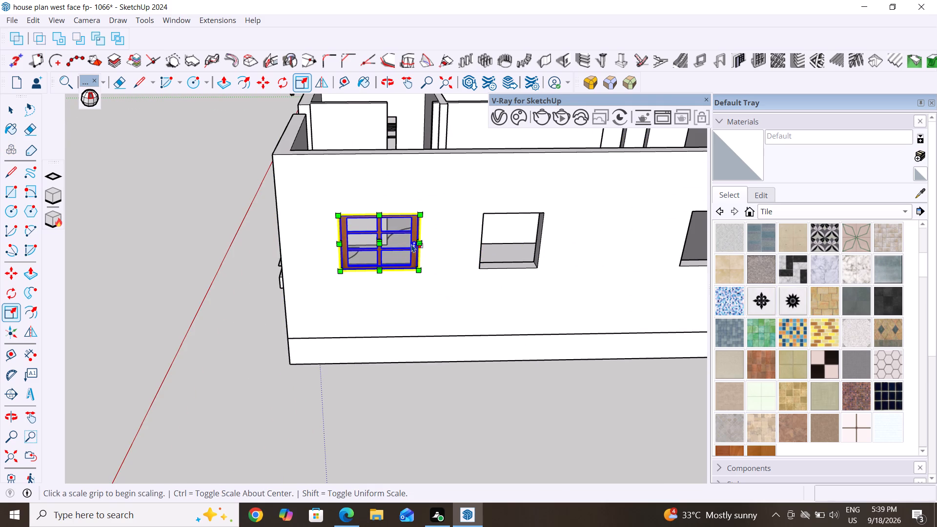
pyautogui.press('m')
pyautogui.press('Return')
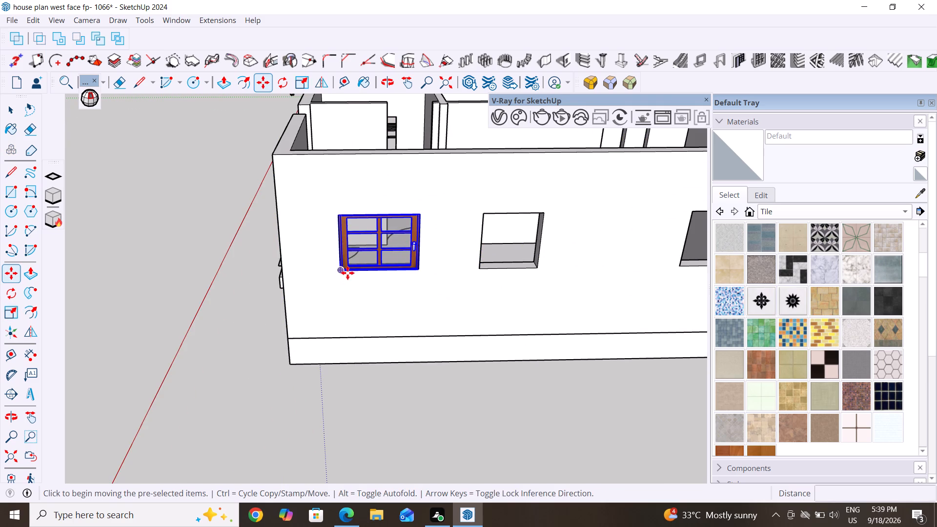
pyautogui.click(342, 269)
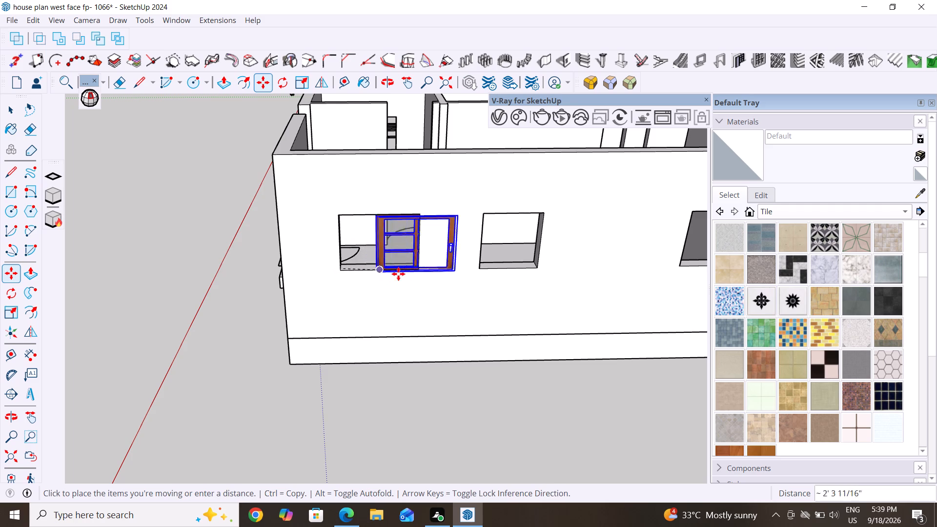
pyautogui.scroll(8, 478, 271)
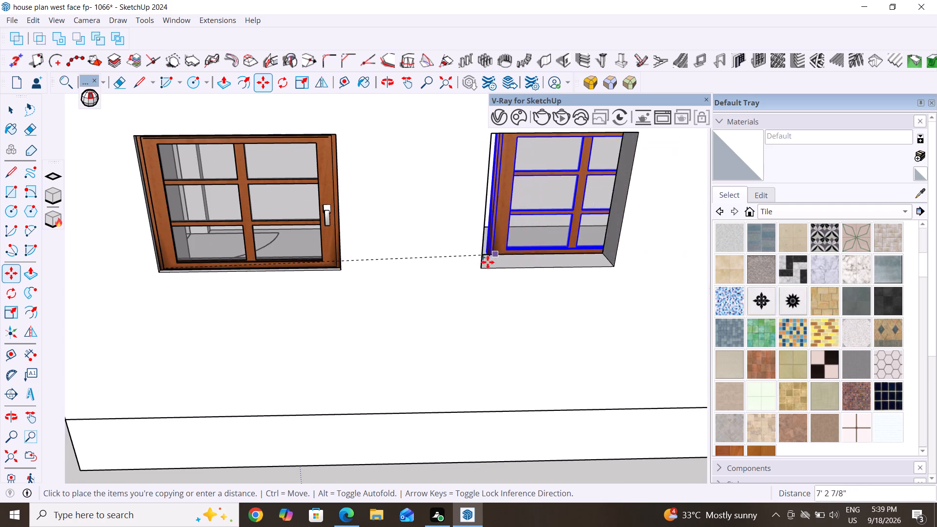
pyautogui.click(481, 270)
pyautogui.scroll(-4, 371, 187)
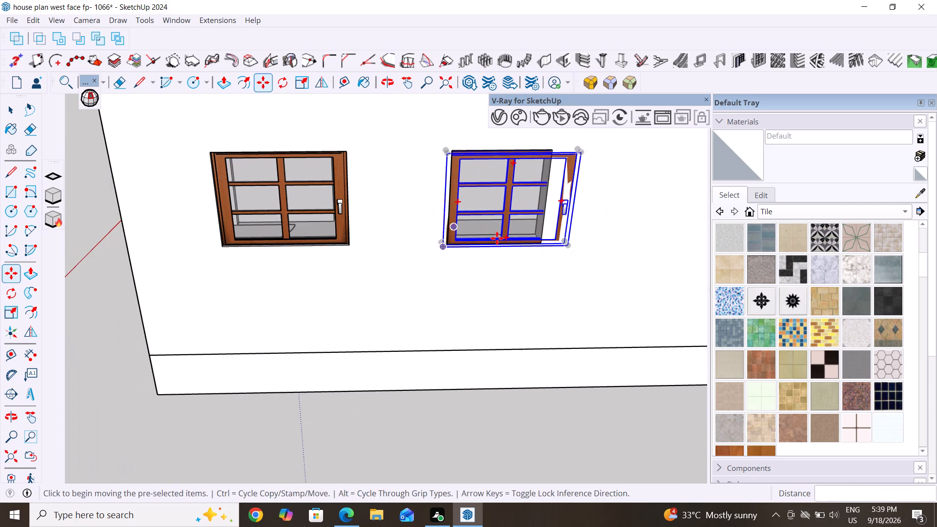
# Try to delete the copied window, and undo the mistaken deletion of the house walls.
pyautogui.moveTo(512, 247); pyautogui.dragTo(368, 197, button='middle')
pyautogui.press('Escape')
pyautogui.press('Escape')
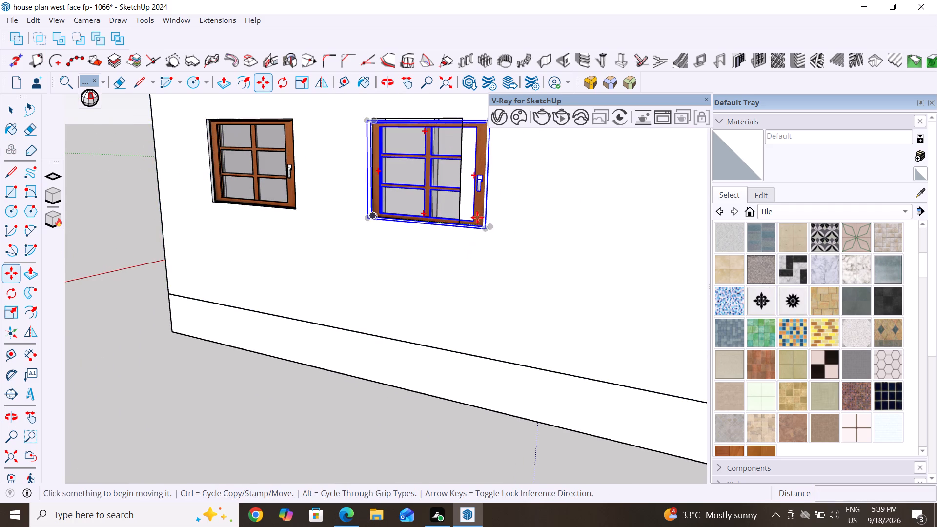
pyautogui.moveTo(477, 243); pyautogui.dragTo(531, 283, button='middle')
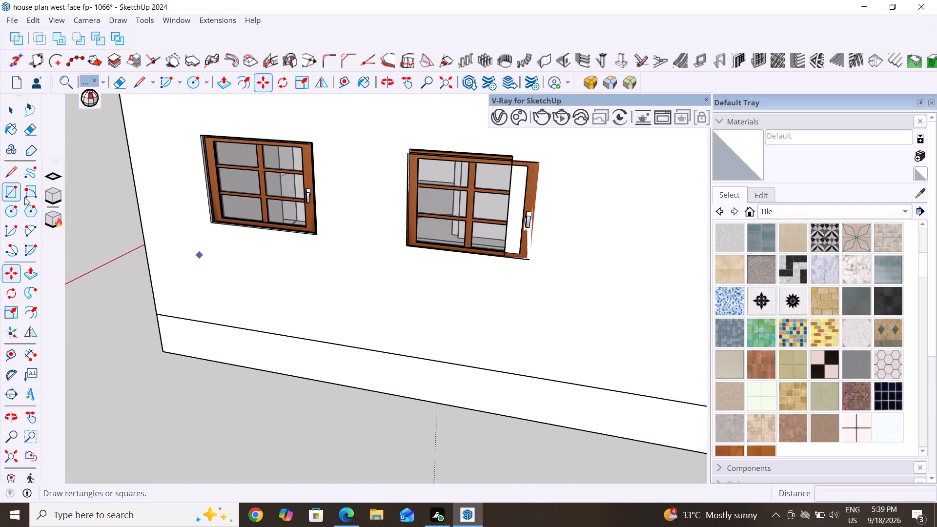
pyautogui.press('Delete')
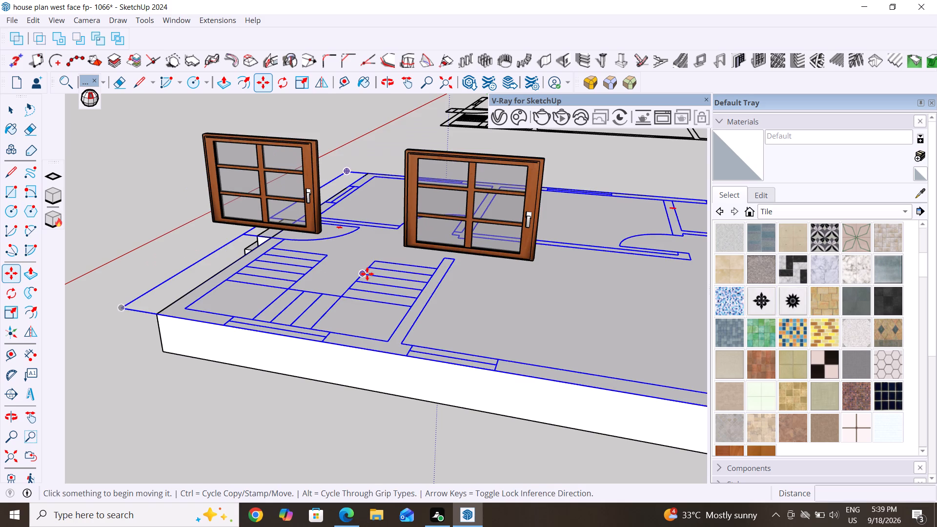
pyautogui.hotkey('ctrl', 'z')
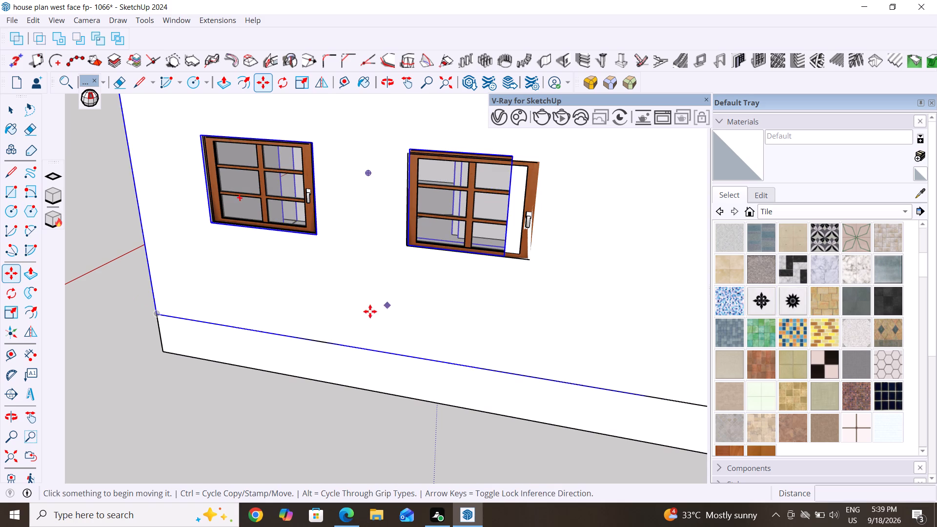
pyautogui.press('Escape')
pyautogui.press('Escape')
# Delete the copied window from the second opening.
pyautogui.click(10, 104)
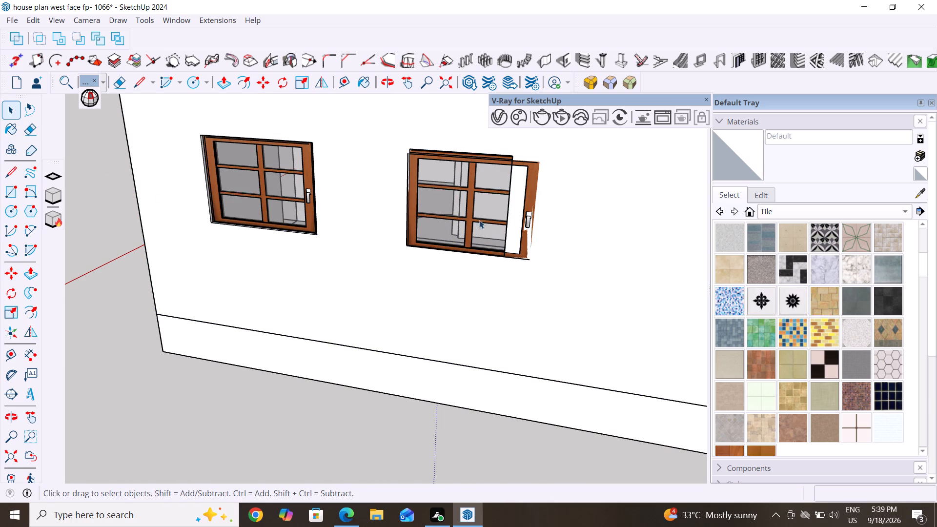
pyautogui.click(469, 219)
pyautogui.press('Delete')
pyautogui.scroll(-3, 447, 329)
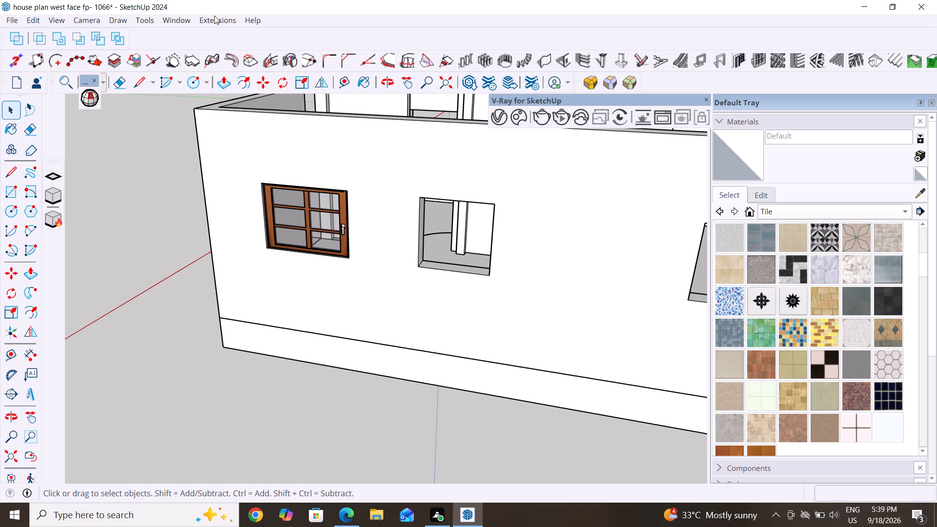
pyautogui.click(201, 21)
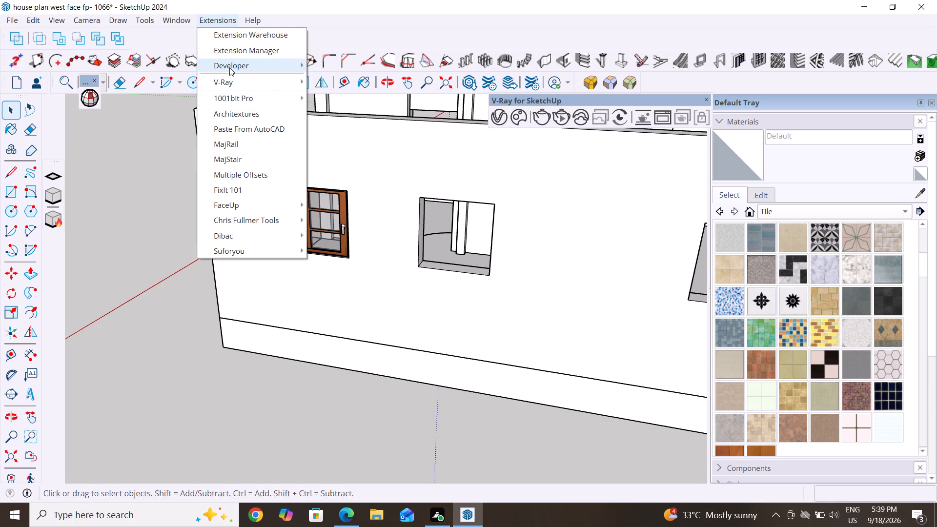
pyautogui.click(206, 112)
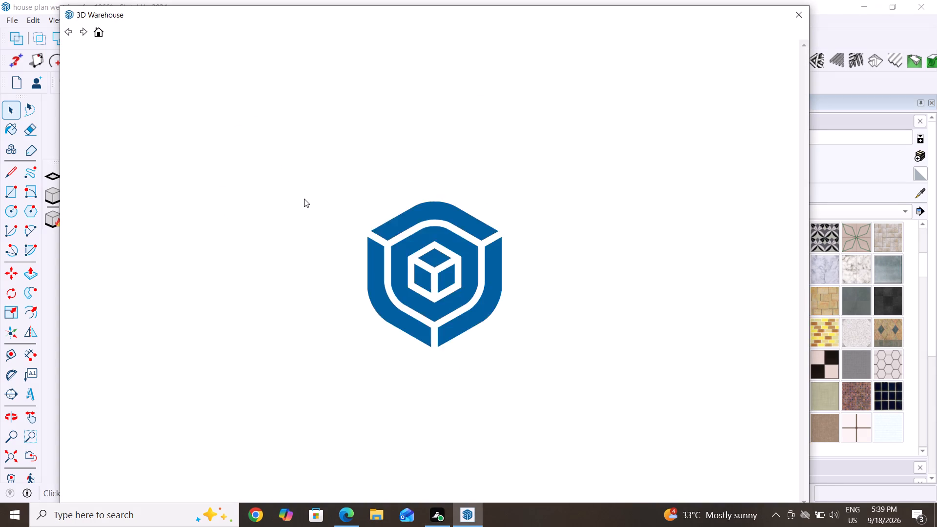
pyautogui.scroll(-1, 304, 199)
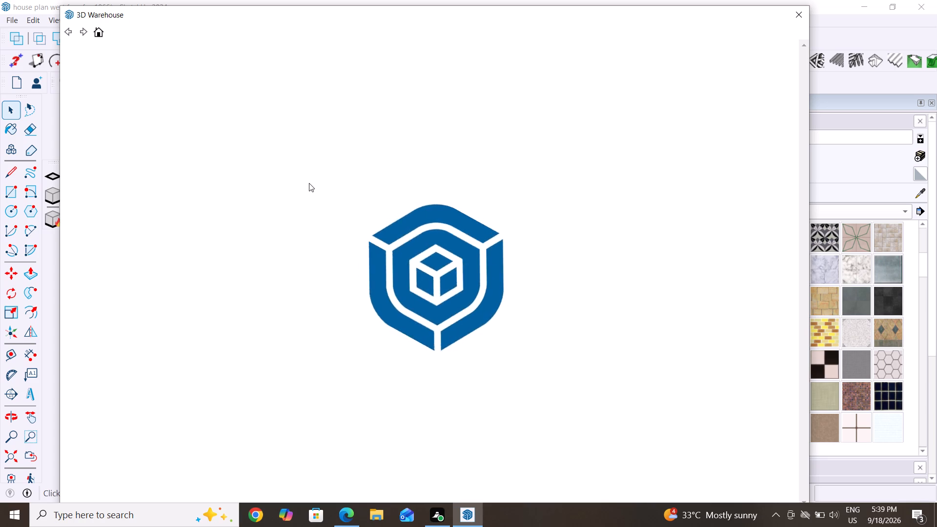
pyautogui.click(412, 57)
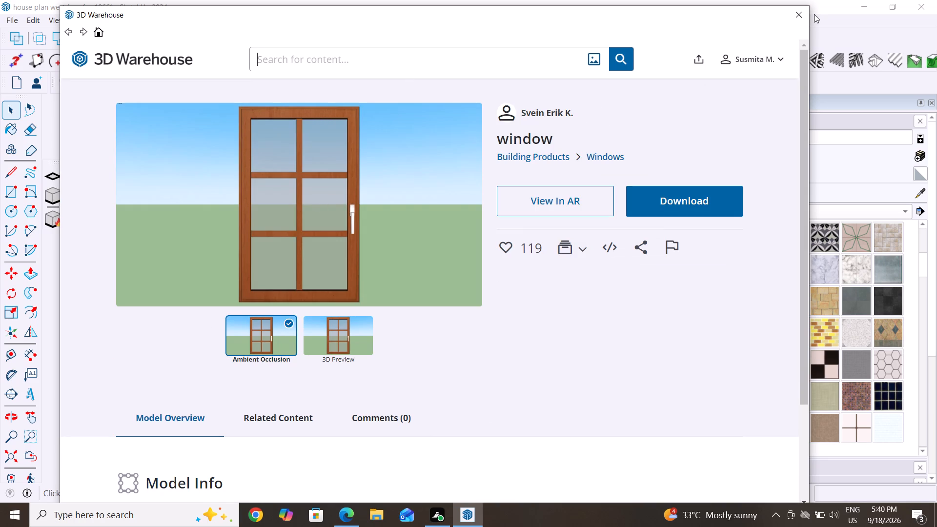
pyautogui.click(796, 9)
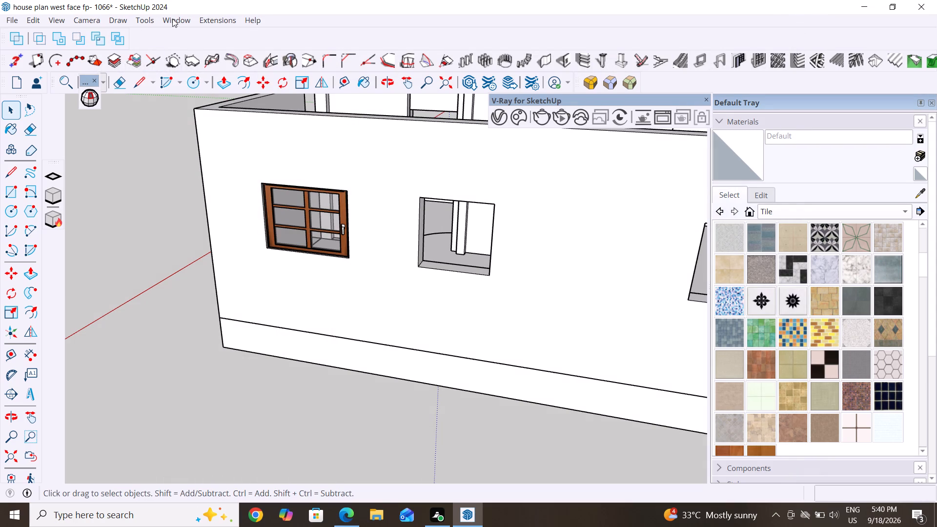
# Search the 3D Warehouse for "window".
pyautogui.click(174, 19)
pyautogui.click(224, 113)
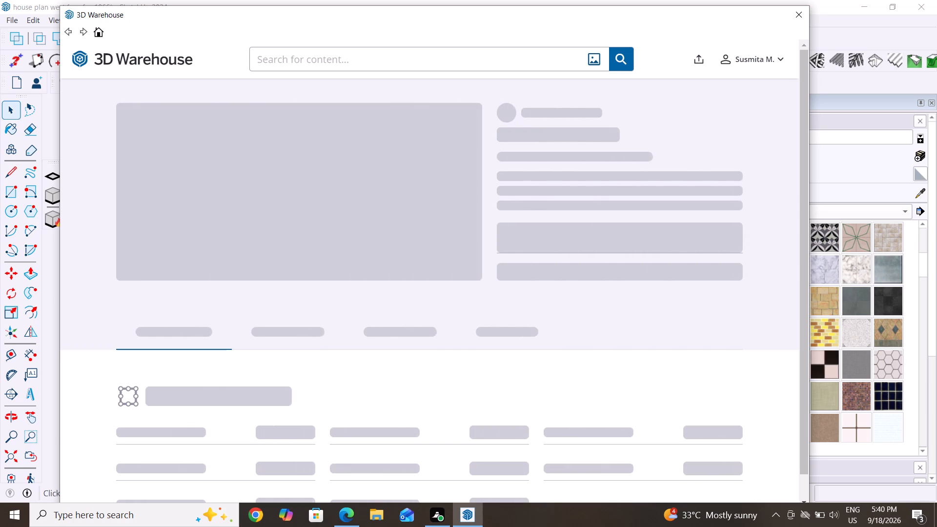
pyautogui.click(371, 47)
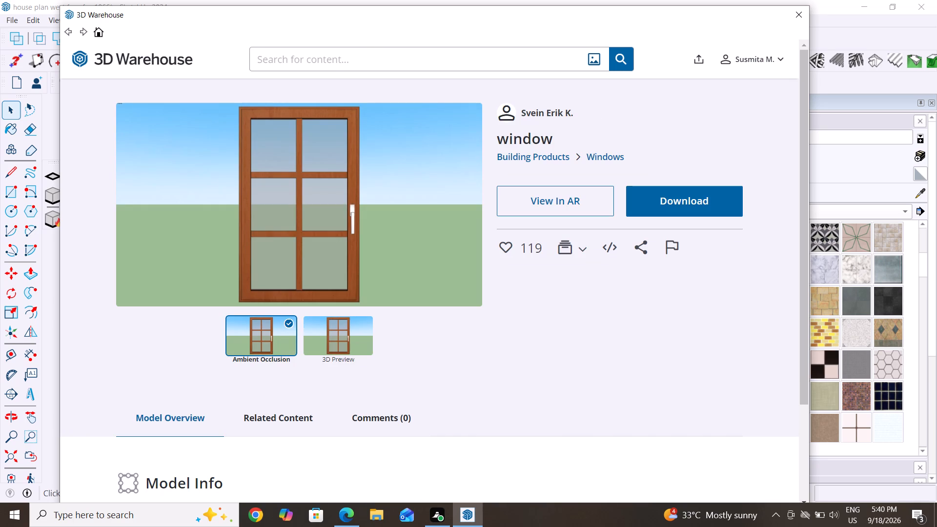
pyautogui.click(371, 53)
pyautogui.write('windoe')
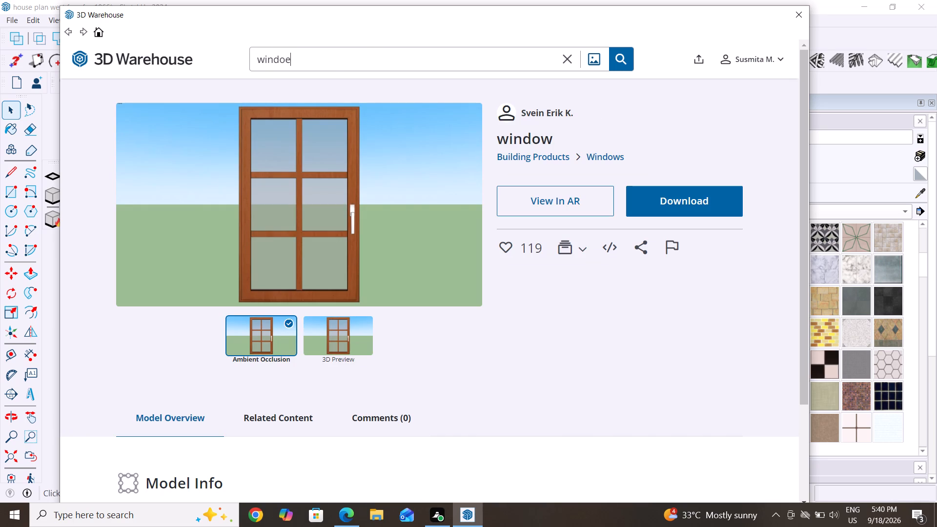
pyautogui.press('BackSpace')
pyautogui.write('ws')
pyautogui.press('BackSpace')
pyautogui.press('Return')
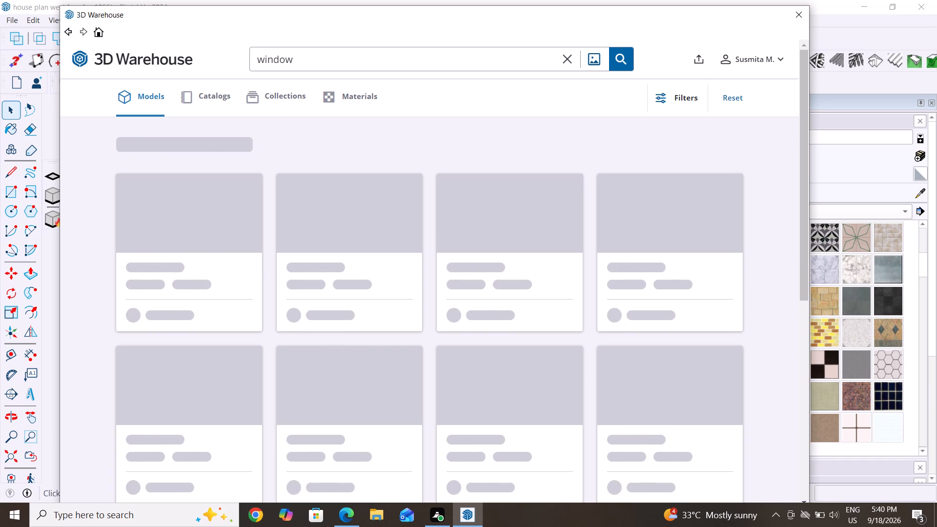
# Download the white double-casement window (30 KB) from the search results directly into the house model.
pyautogui.scroll(-1, 428, 264)
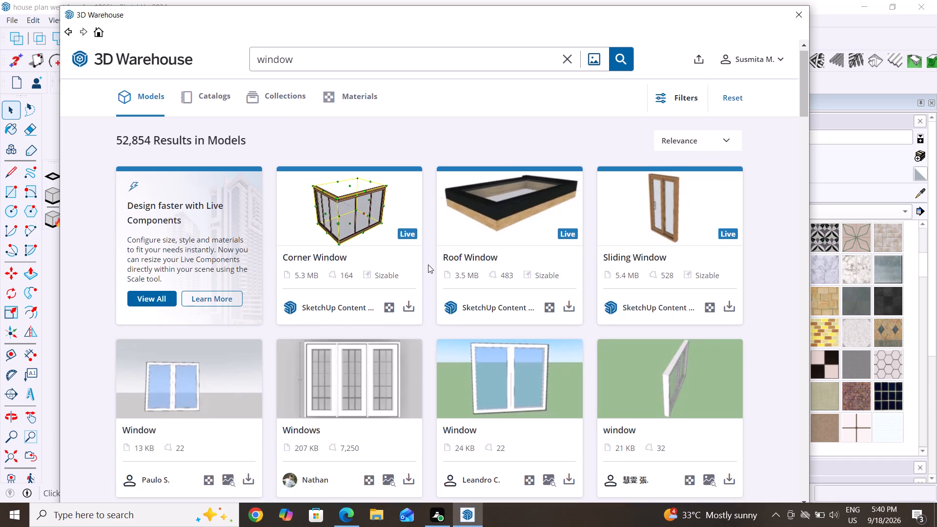
pyautogui.scroll(-5, 428, 264)
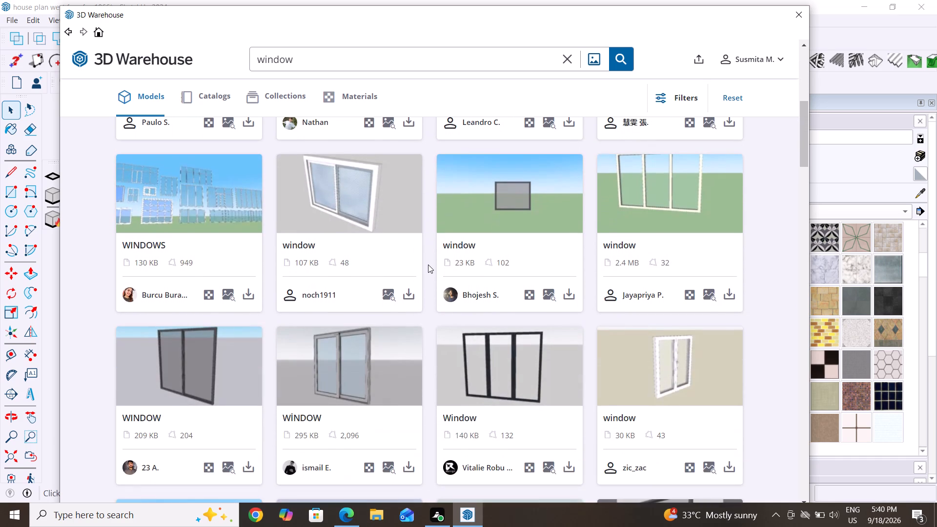
pyautogui.scroll(-2, 428, 264)
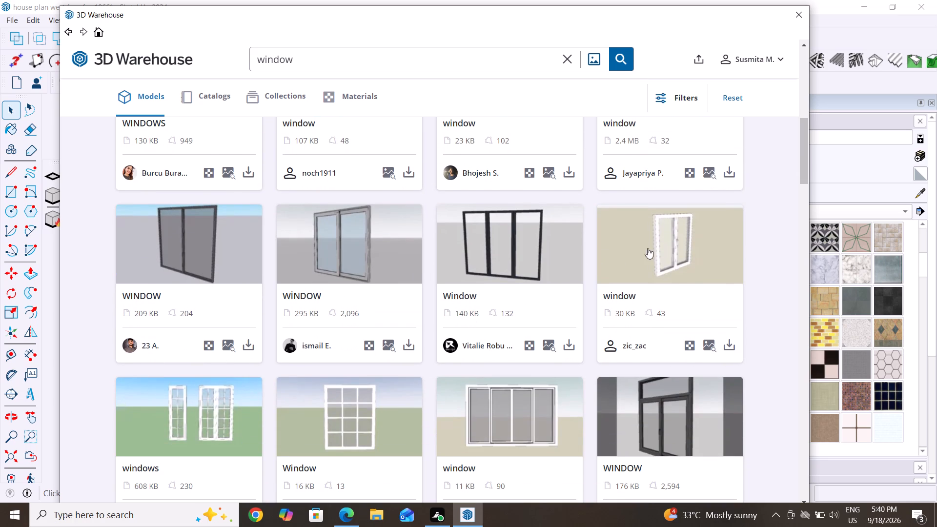
pyautogui.click(733, 350)
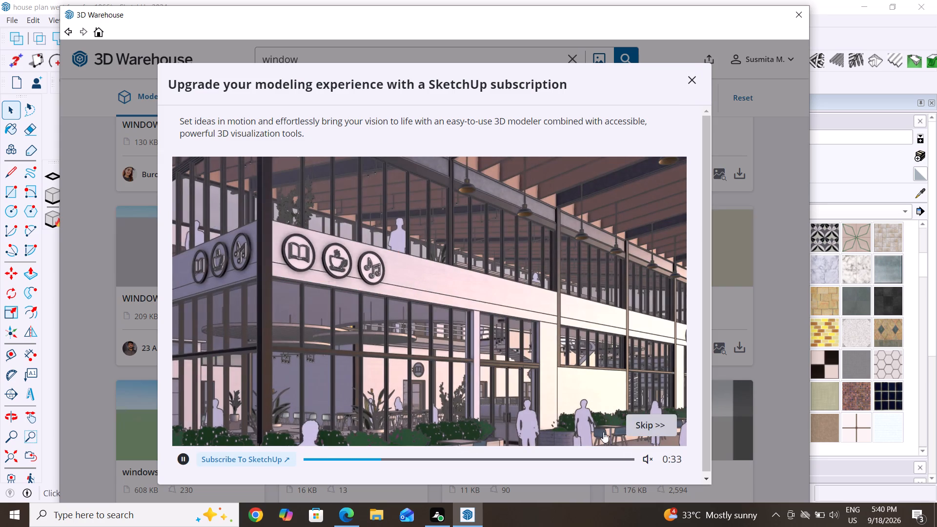
pyautogui.click(664, 418)
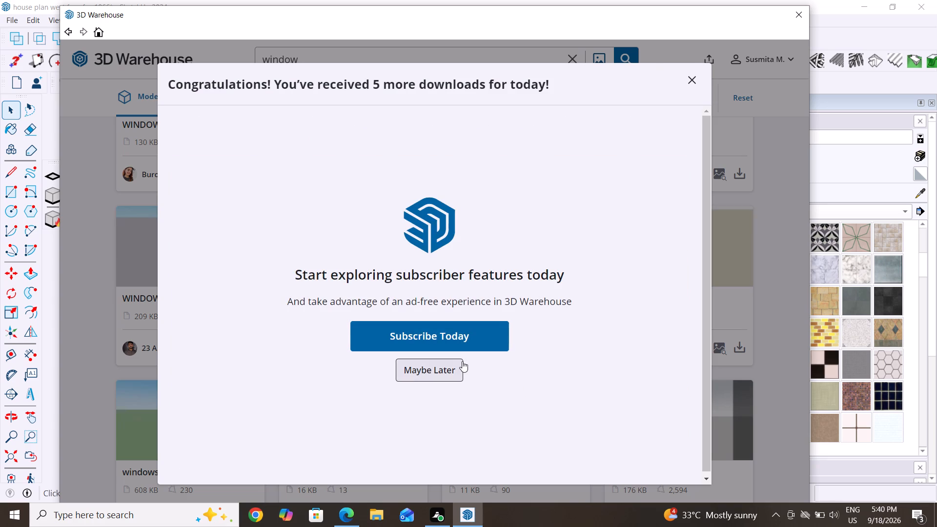
pyautogui.click(457, 371)
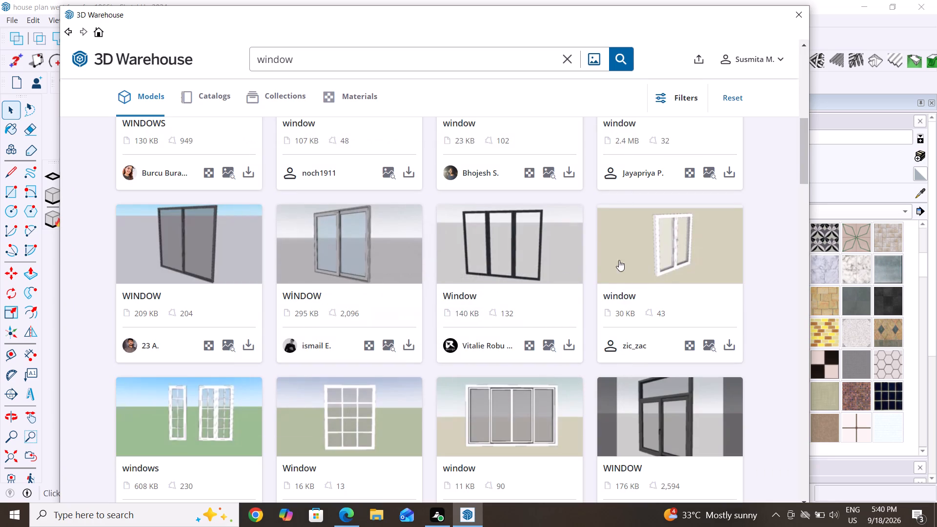
pyautogui.click(734, 352)
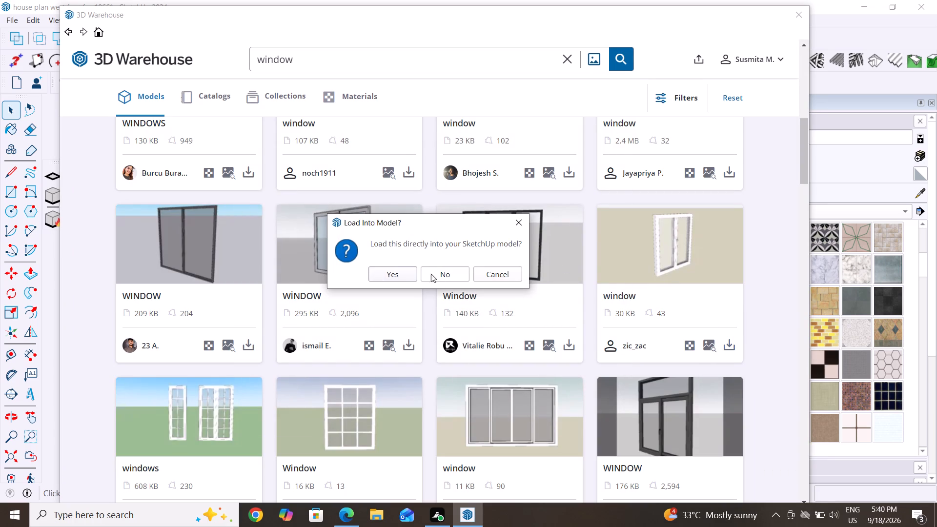
pyautogui.click(402, 274)
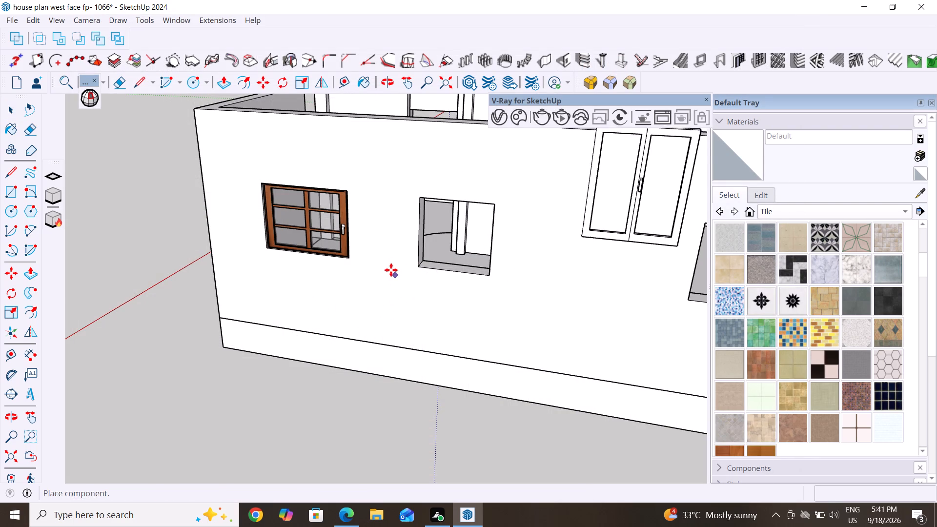
# Place the downloaded white window on the wall, just below the second opening, and deselect it.
pyautogui.click(255, 342)
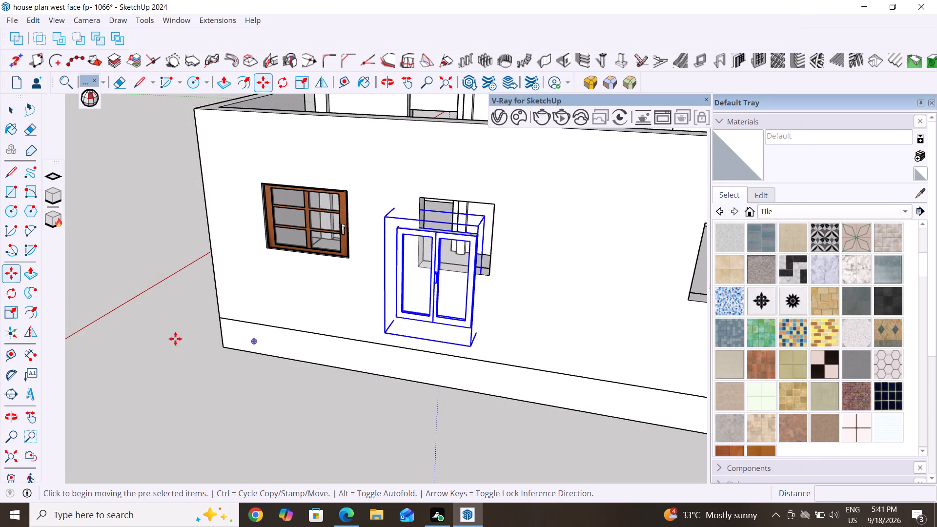
pyautogui.moveTo(188, 348); pyautogui.dragTo(407, 378, button='middle')
pyautogui.click(0, 526)
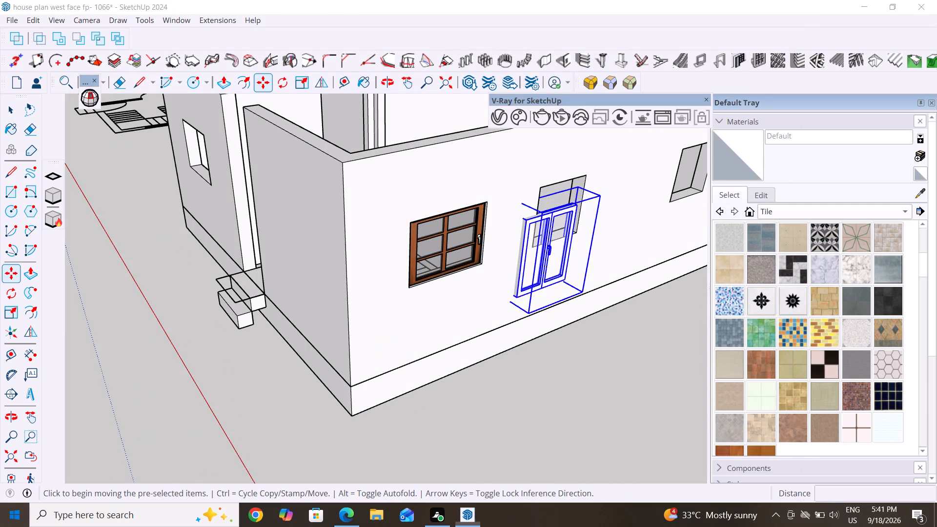
pyautogui.click(493, 418)
pyautogui.press('Escape')
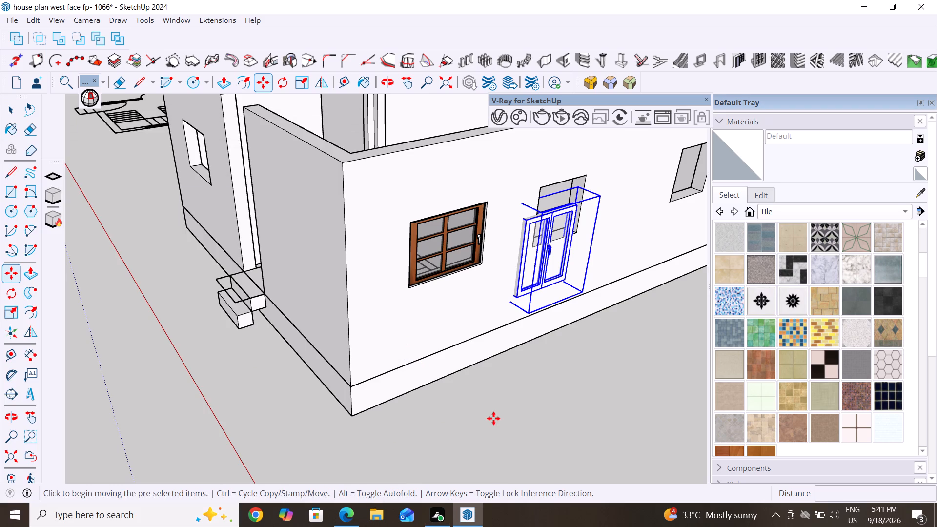
pyautogui.press('Escape')
pyautogui.click(12, 109)
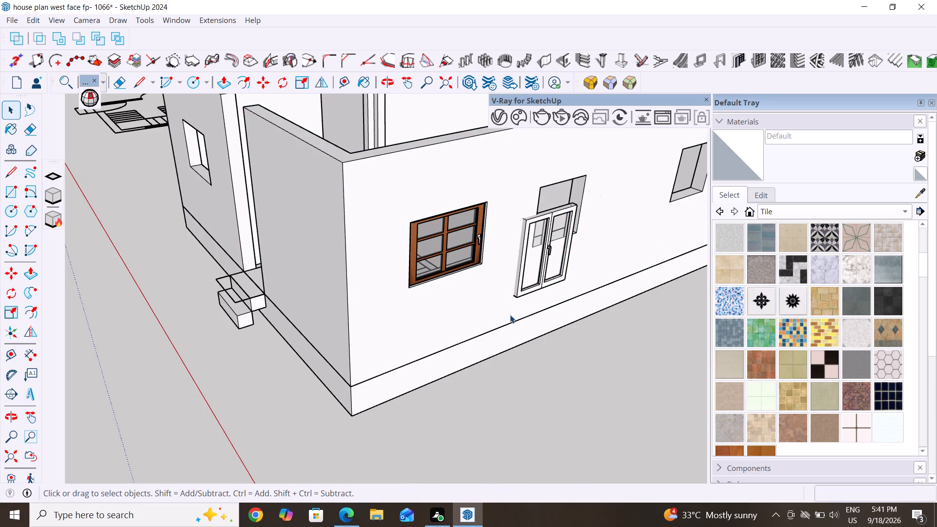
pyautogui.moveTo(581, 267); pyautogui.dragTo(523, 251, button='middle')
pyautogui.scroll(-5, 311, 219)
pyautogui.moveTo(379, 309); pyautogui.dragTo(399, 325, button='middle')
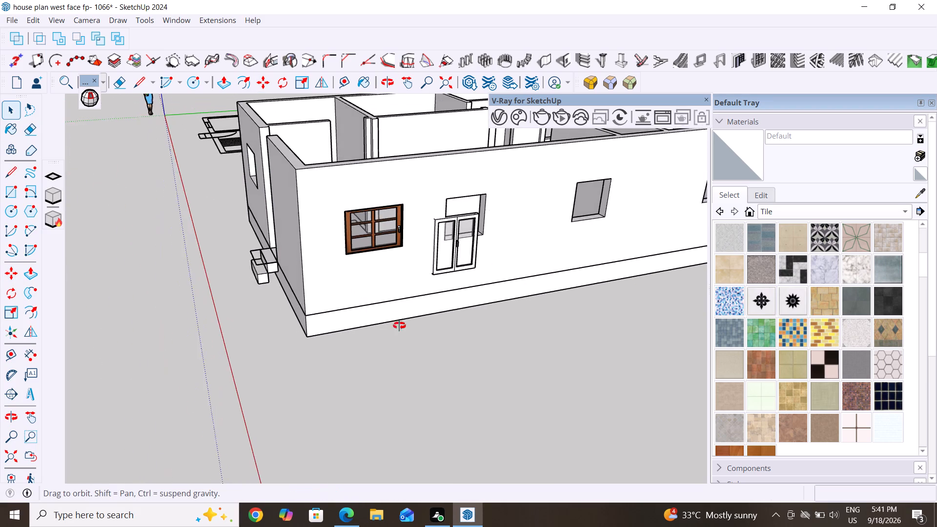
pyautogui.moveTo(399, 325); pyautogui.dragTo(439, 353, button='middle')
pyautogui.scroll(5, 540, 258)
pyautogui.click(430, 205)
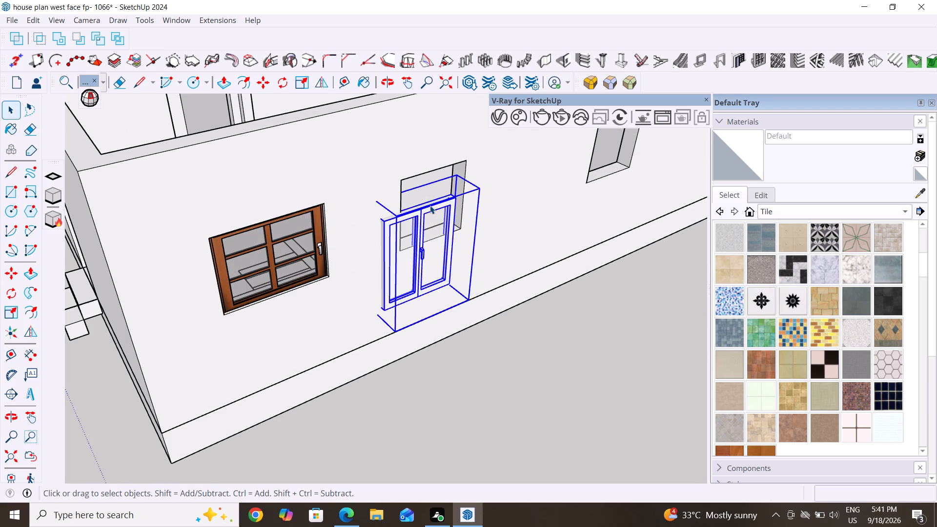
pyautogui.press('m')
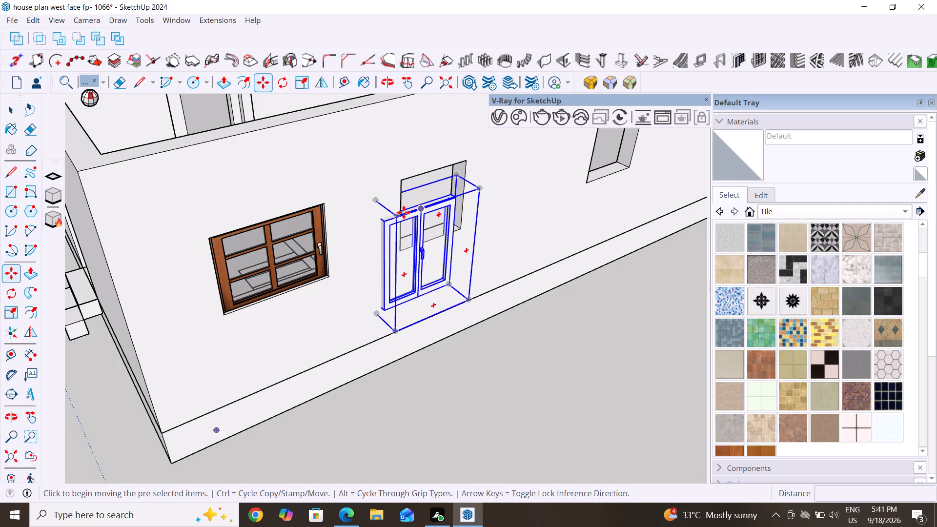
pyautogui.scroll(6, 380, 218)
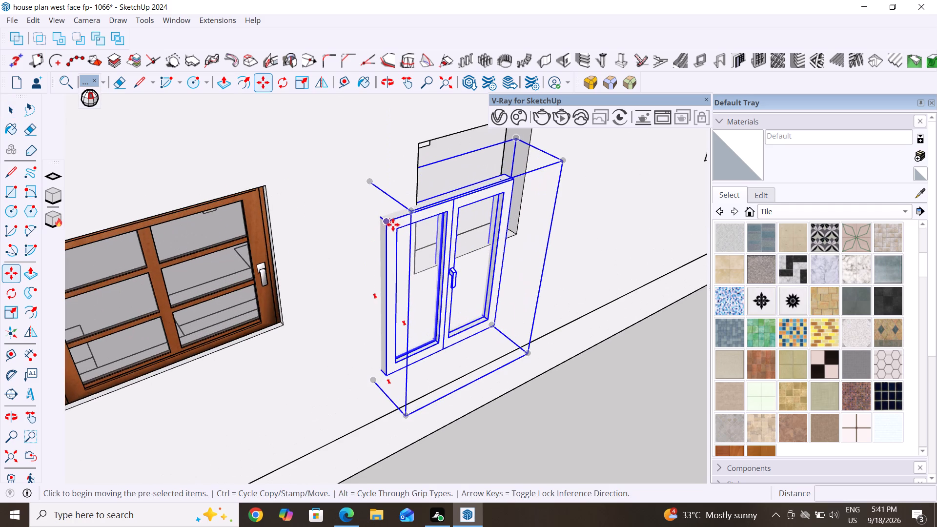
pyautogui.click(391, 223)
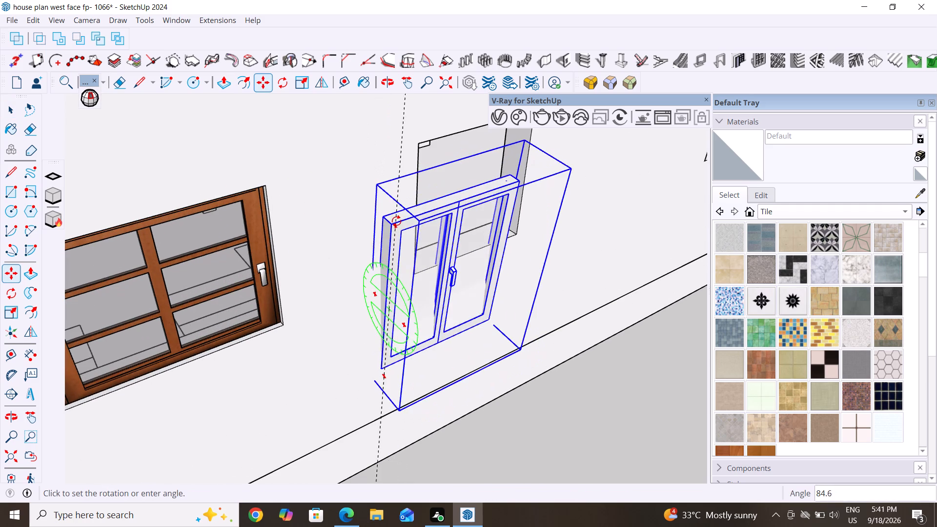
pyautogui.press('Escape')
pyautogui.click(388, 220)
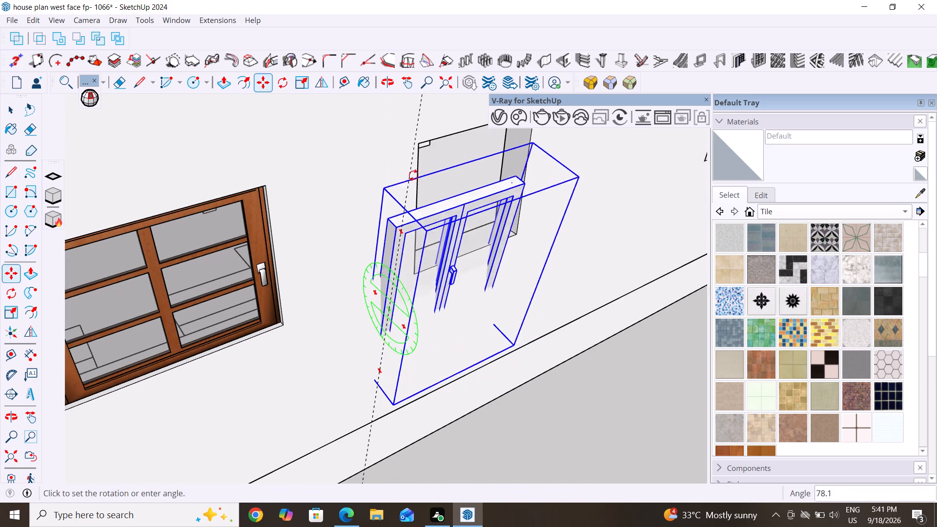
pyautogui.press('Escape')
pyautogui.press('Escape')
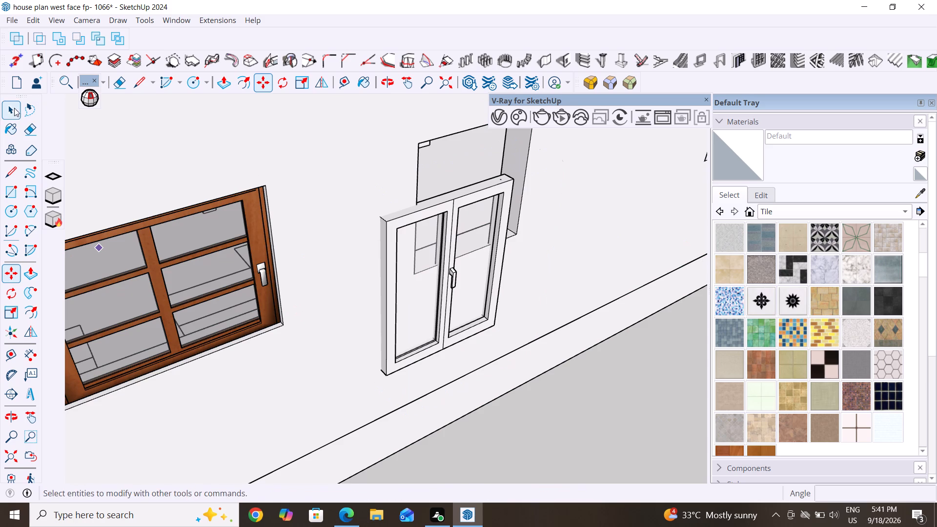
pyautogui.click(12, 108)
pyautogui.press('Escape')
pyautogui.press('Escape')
# Move the white window by its frame's upper corner nearest the wooden window to the second opening's matching upper corner.
pyautogui.click(439, 212)
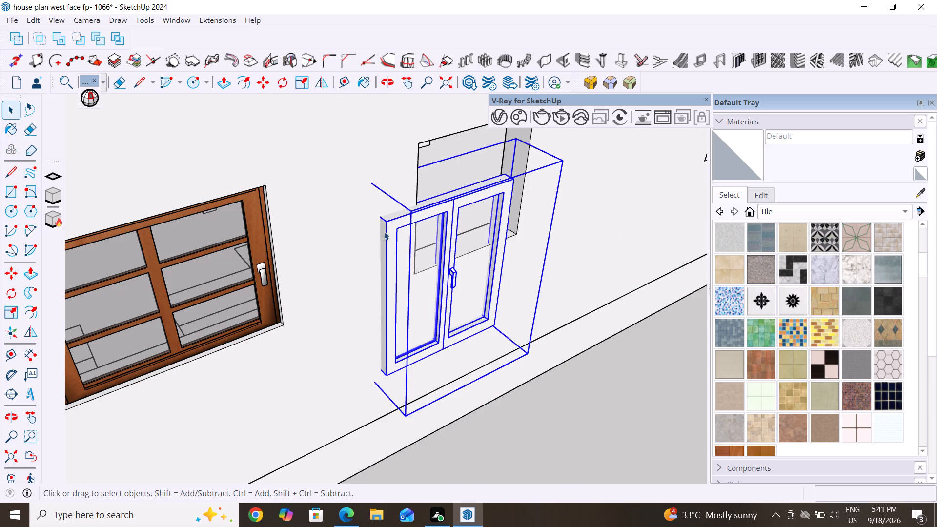
pyautogui.press('m')
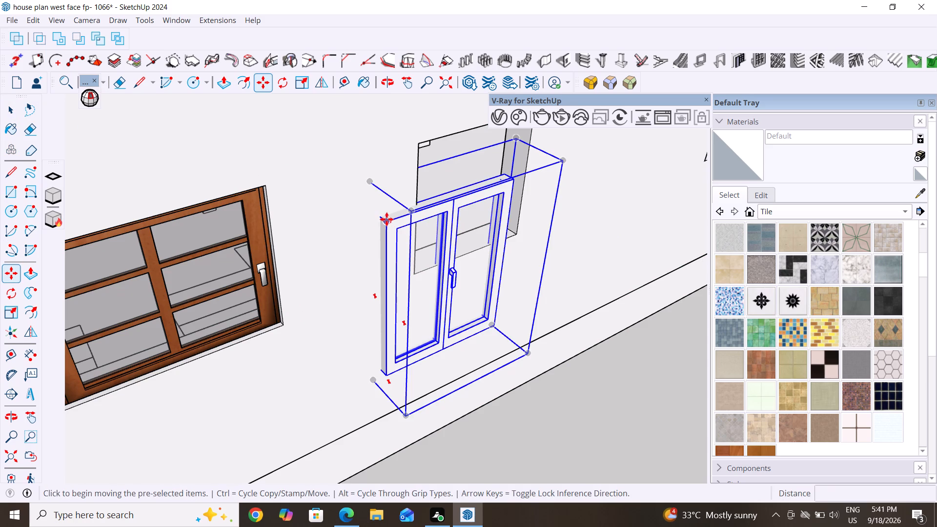
pyautogui.click(387, 219)
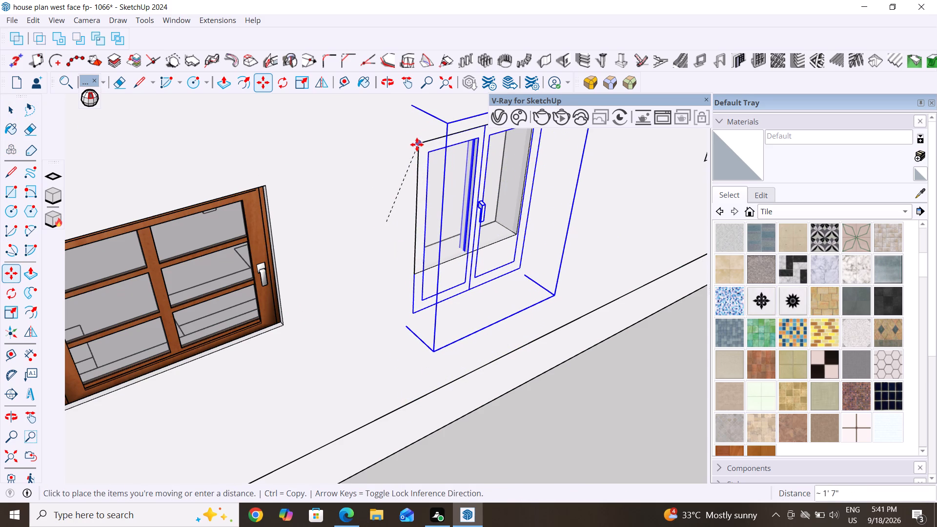
pyautogui.click(417, 144)
# Scale the white window's height to fit the second opening, bringing its bottom to the sill and its top to the upper edge.
pyautogui.scroll(-5, 250, 222)
pyautogui.moveTo(403, 284); pyautogui.dragTo(250, 226, button='middle')
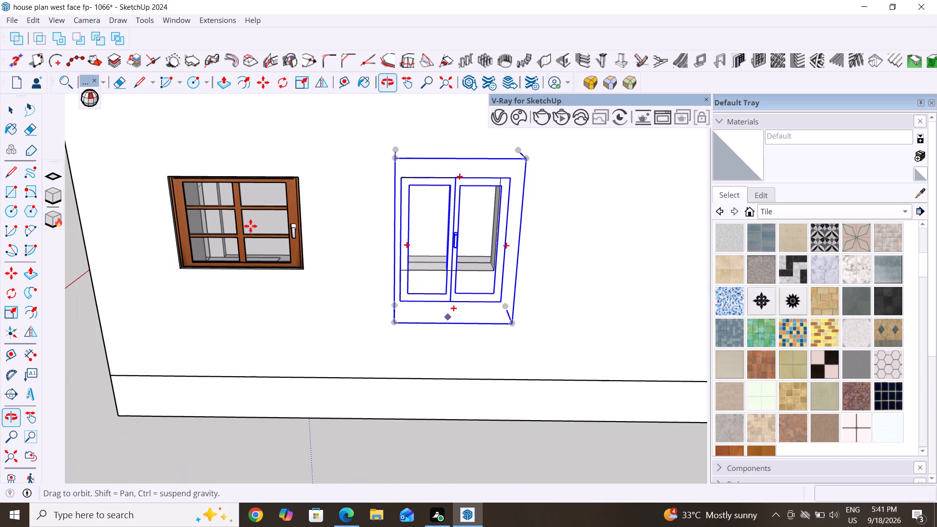
pyautogui.scroll(-3, 321, 203)
pyautogui.moveTo(394, 279); pyautogui.dragTo(391, 230, button='middle')
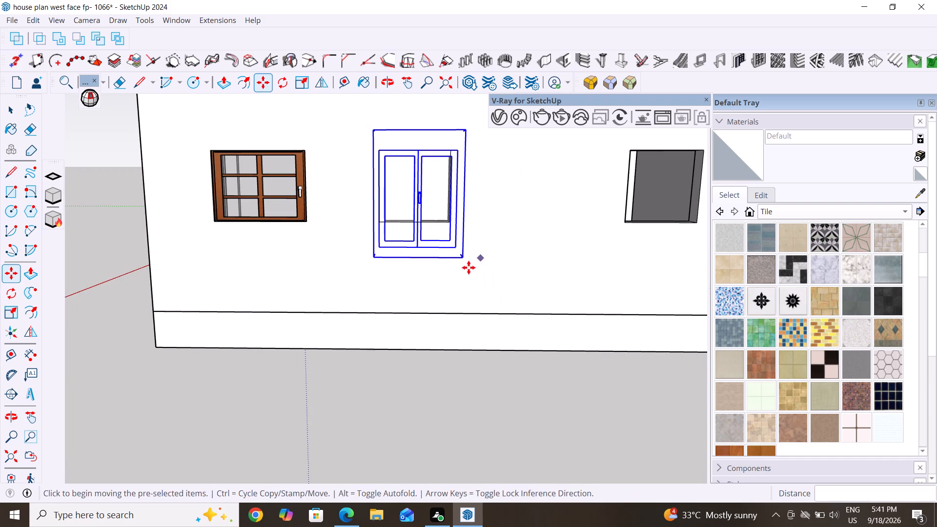
pyautogui.press('s')
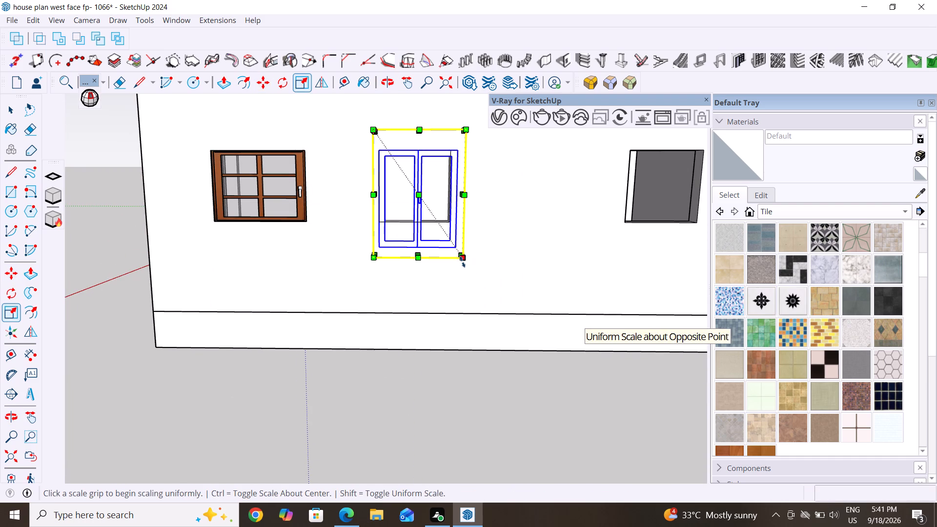
pyautogui.click(418, 259)
pyautogui.click(413, 222)
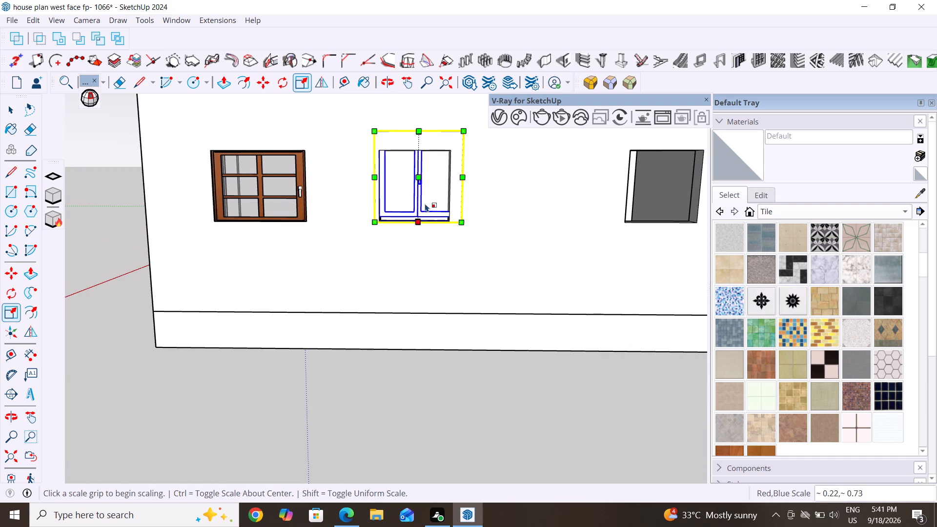
pyautogui.moveTo(426, 200); pyautogui.dragTo(427, 236, button='middle')
pyautogui.click(420, 156)
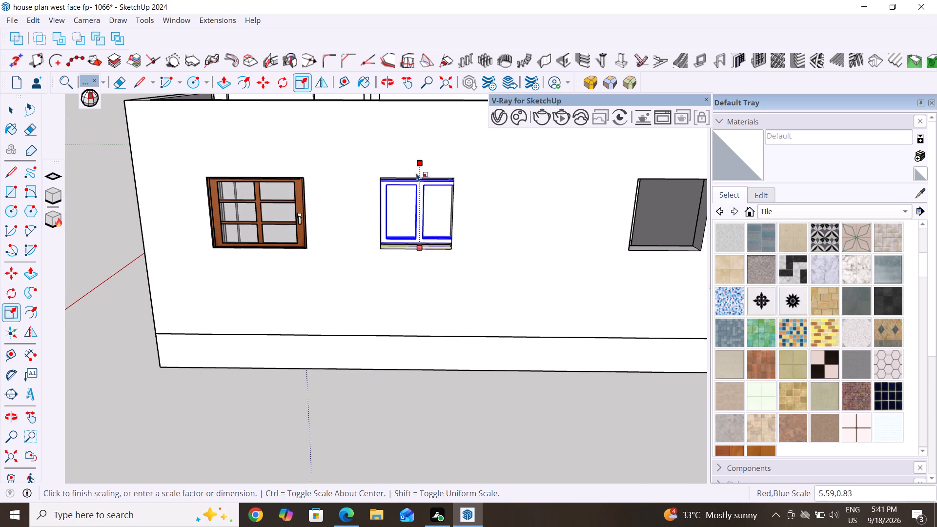
pyautogui.click(414, 178)
# Scale the white window's width from both sides to fit between the second opening's side edges, and deselect it.
pyautogui.click(465, 211)
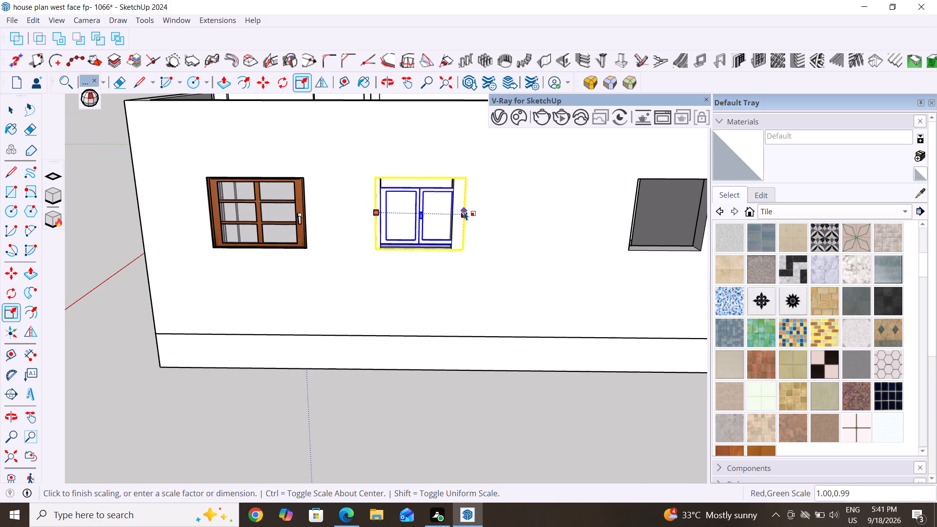
pyautogui.click(452, 209)
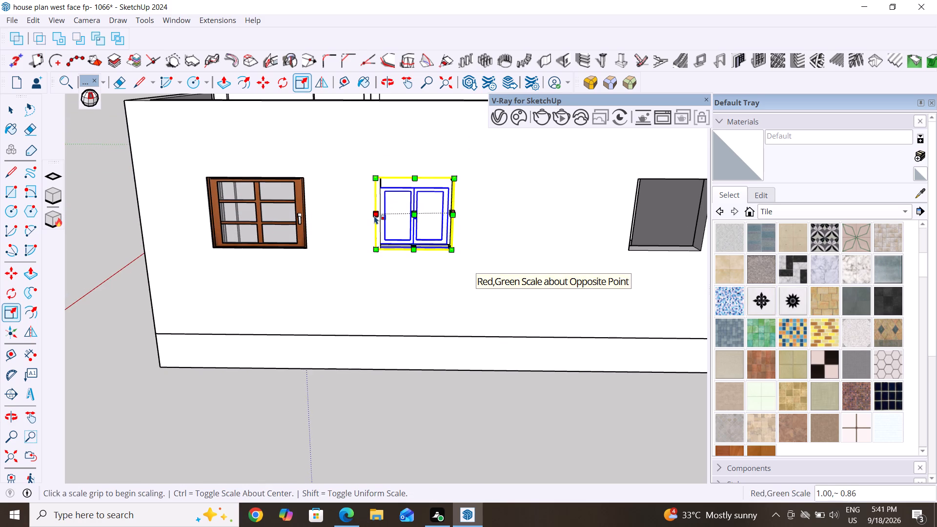
pyautogui.click(374, 216)
pyautogui.click(383, 215)
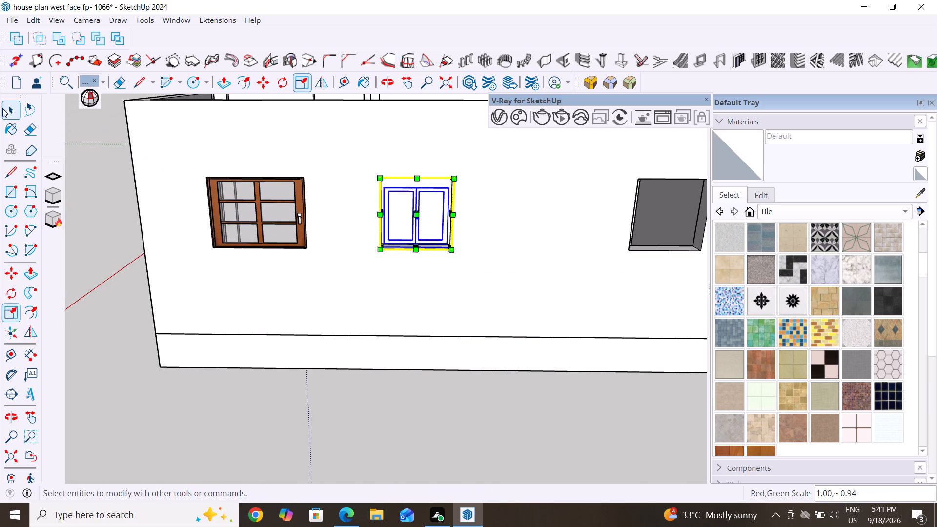
pyautogui.click(11, 106)
pyautogui.click(420, 400)
pyautogui.click(426, 403)
pyautogui.press('Escape')
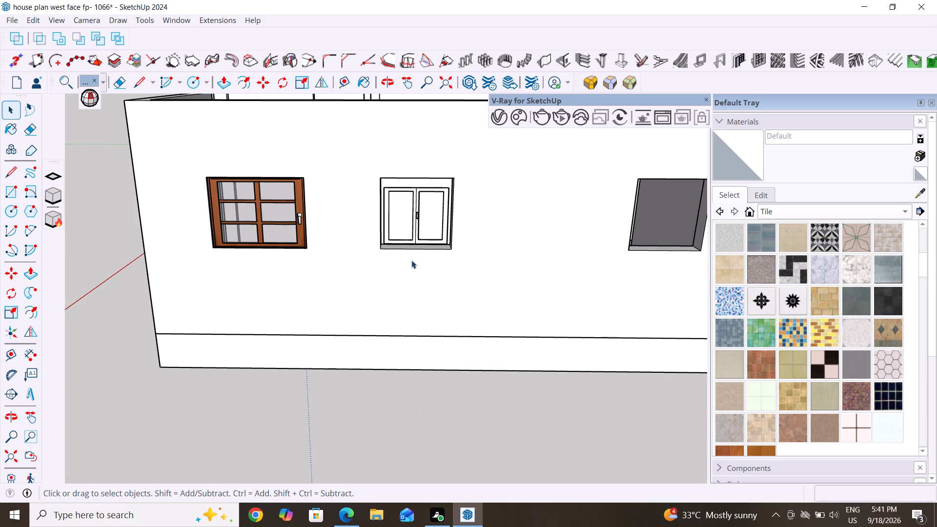
pyautogui.moveTo(413, 279); pyautogui.dragTo(422, 278, button='middle')
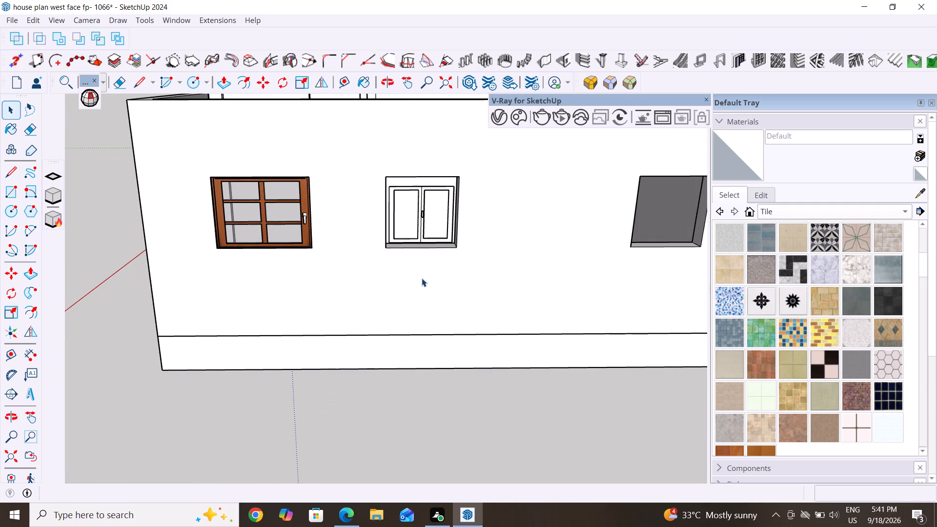
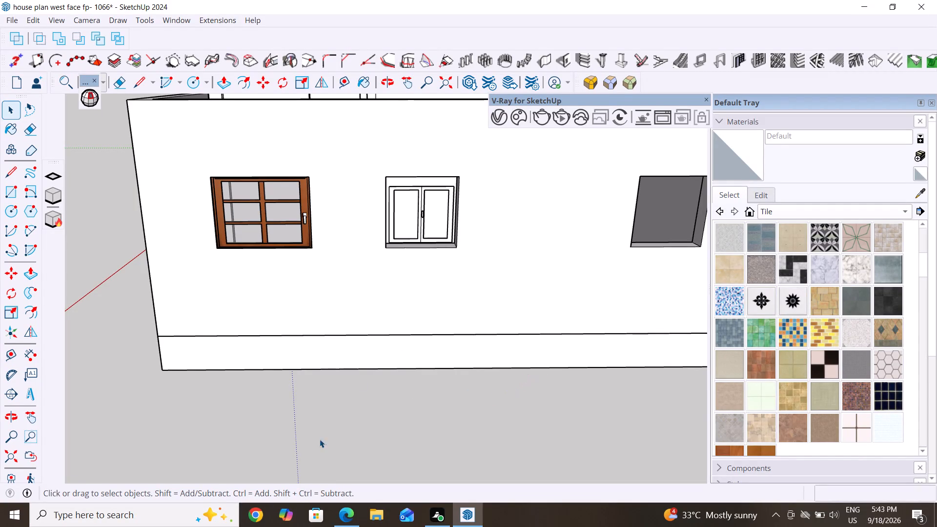
# Examine how the white window sits in the second opening from outside and inside the house, comparing it with the wooden window.
pyautogui.scroll(-3, 398, 328)
pyautogui.moveTo(387, 347); pyautogui.dragTo(389, 347, button='middle')
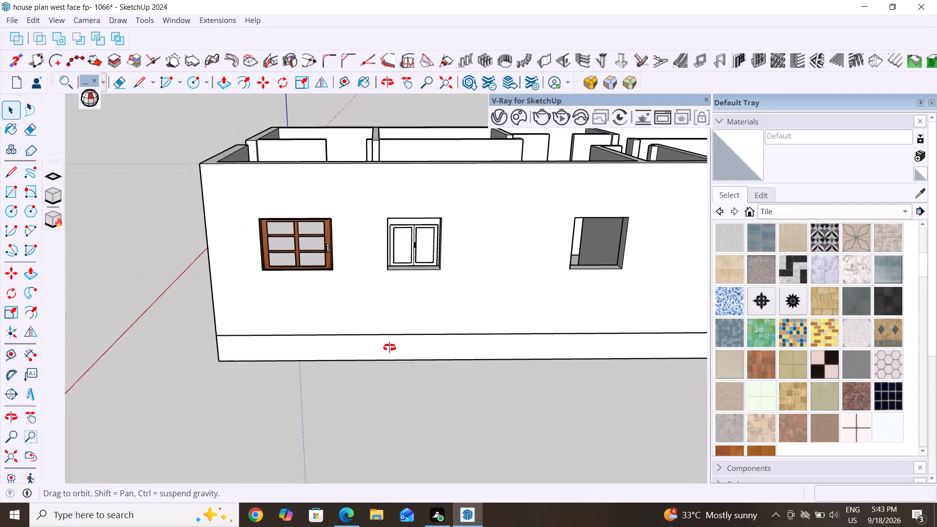
pyautogui.moveTo(389, 347); pyautogui.dragTo(92, 497, button='middle')
pyautogui.moveTo(312, 291); pyautogui.dragTo(48, 274, button='middle')
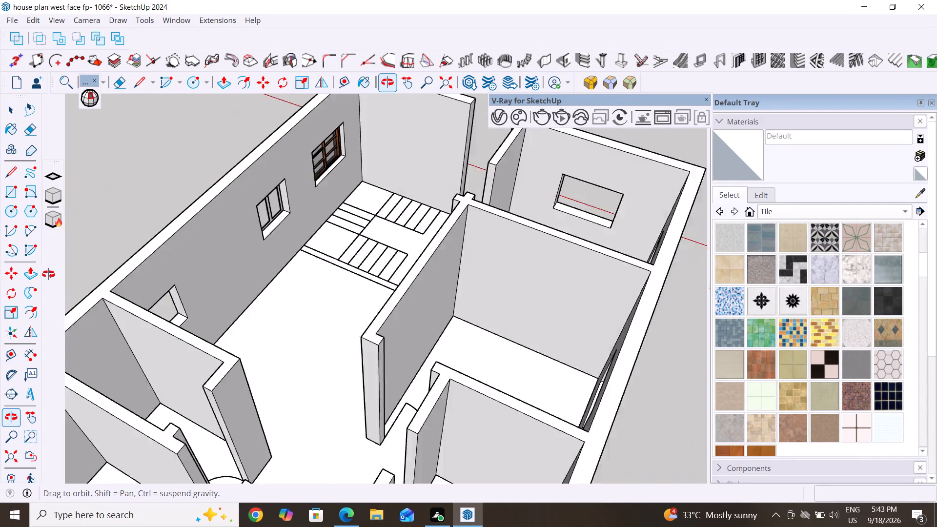
pyautogui.moveTo(48, 274); pyautogui.dragTo(47, 274, button='middle')
pyautogui.scroll(5, 295, 207)
pyautogui.moveTo(179, 284); pyautogui.dragTo(555, 298, button='middle')
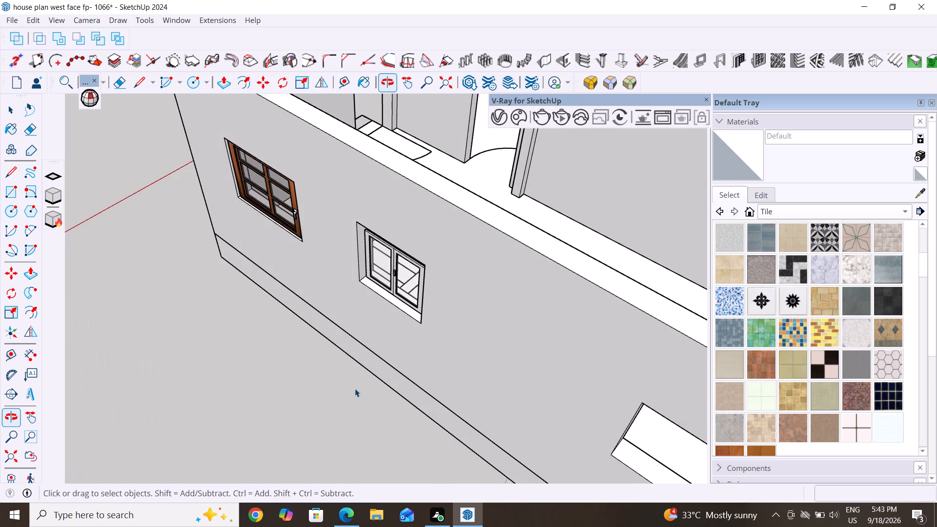
pyautogui.moveTo(355, 389); pyautogui.dragTo(495, 345, button='middle')
pyautogui.scroll(1, 355, 389)
pyautogui.scroll(-6, 144, 426)
pyautogui.moveTo(404, 312); pyautogui.dragTo(427, 291, button='middle')
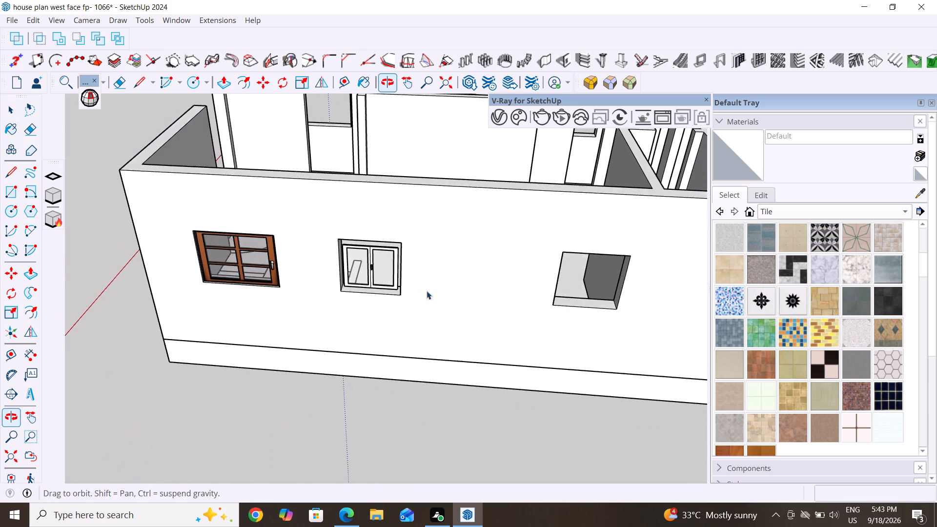
pyautogui.scroll(4, 406, 205)
pyautogui.moveTo(369, 293); pyautogui.dragTo(394, 251, button='middle')
pyautogui.scroll(5, 383, 251)
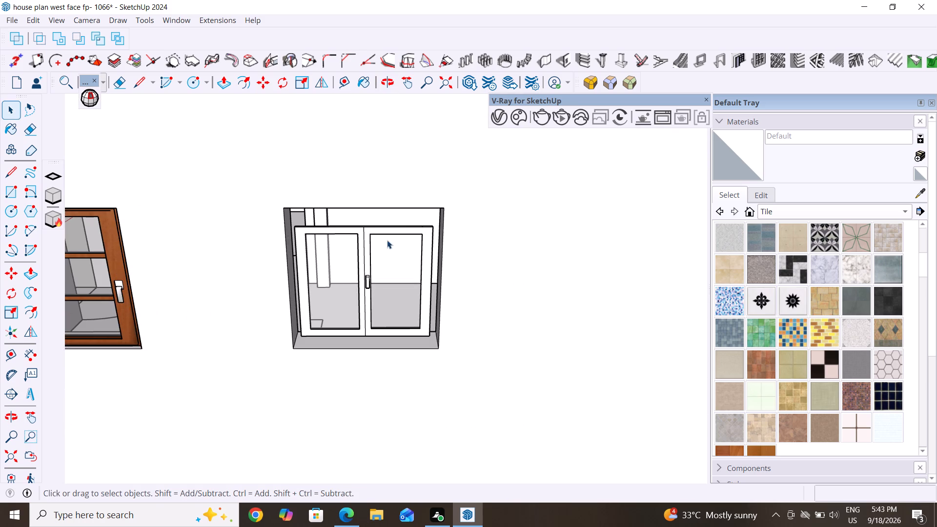
pyautogui.press('Escape')
pyautogui.press('Escape')
pyautogui.click(376, 230)
pyautogui.scroll(5, 376, 228)
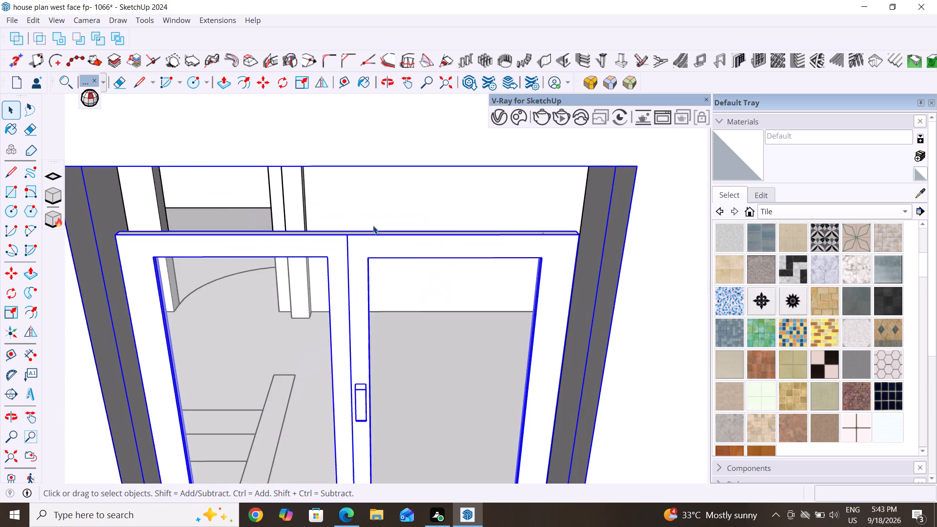
pyautogui.moveTo(367, 230); pyautogui.dragTo(380, 210, button='middle')
pyautogui.scroll(-1, 426, 266)
pyautogui.press('Escape')
pyautogui.press('Escape')
pyautogui.scroll(-13, 385, 216)
pyautogui.doubleClick(400, 401)
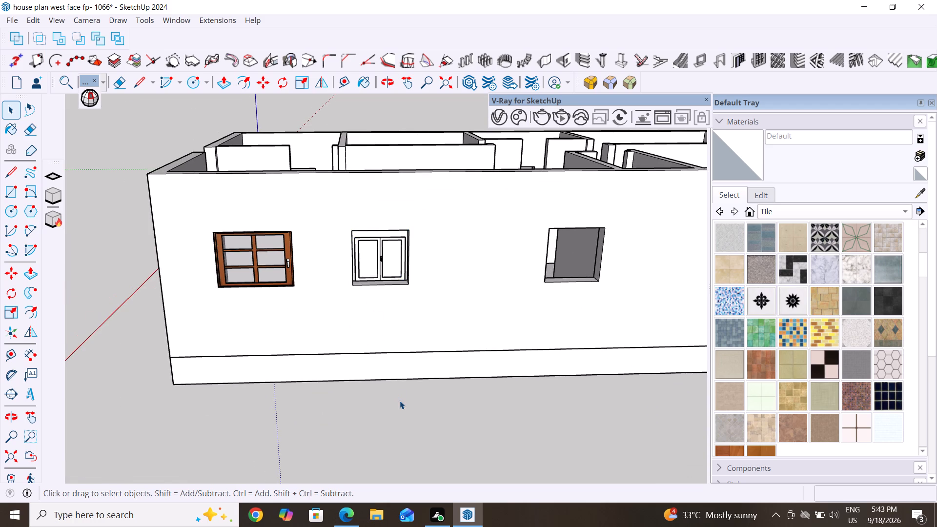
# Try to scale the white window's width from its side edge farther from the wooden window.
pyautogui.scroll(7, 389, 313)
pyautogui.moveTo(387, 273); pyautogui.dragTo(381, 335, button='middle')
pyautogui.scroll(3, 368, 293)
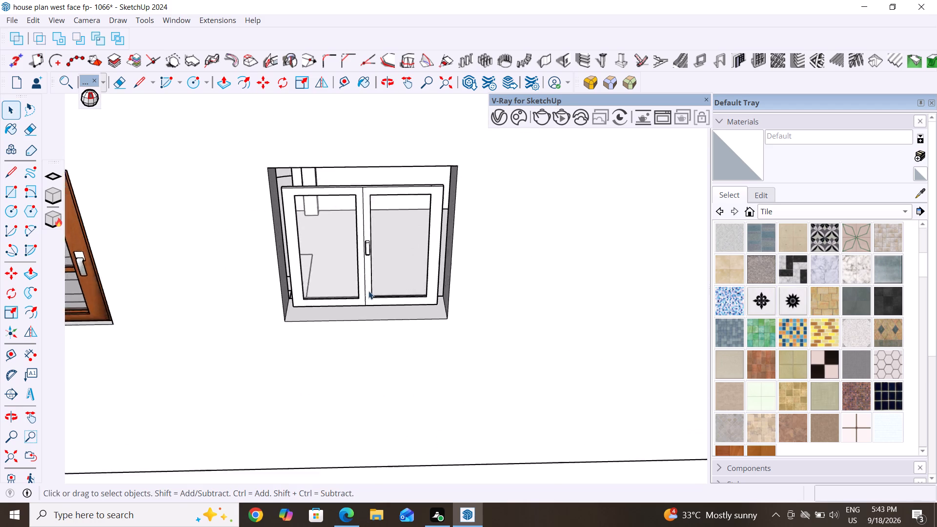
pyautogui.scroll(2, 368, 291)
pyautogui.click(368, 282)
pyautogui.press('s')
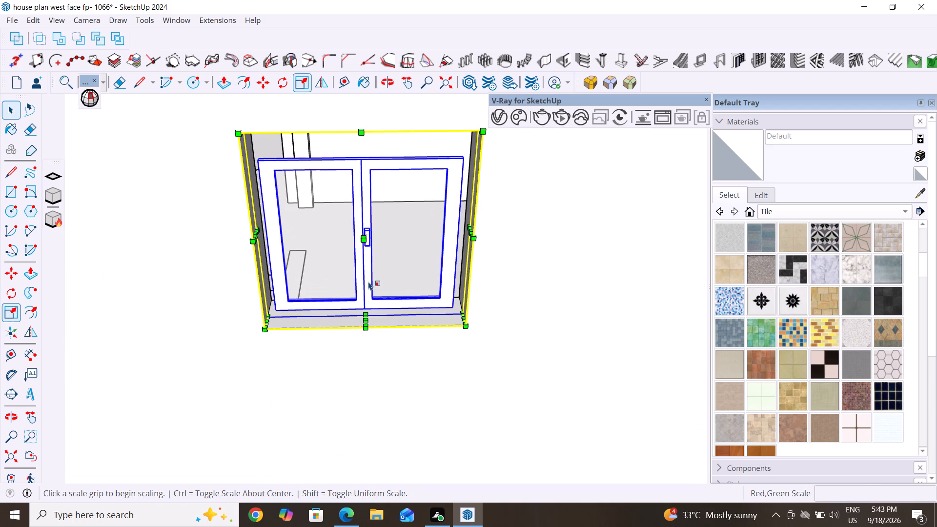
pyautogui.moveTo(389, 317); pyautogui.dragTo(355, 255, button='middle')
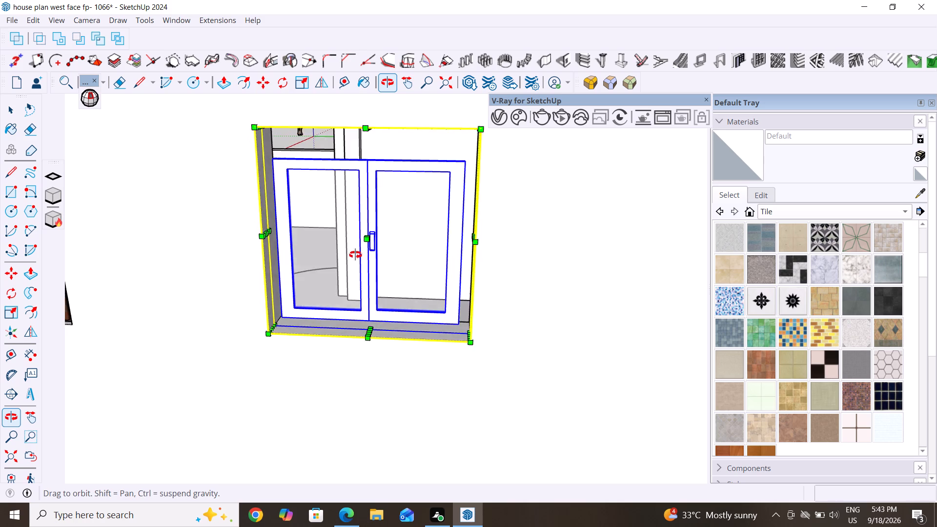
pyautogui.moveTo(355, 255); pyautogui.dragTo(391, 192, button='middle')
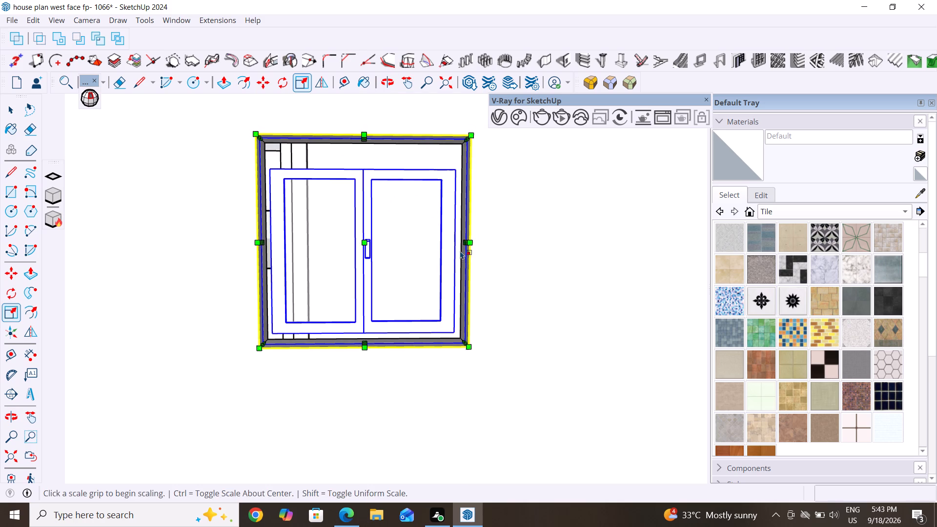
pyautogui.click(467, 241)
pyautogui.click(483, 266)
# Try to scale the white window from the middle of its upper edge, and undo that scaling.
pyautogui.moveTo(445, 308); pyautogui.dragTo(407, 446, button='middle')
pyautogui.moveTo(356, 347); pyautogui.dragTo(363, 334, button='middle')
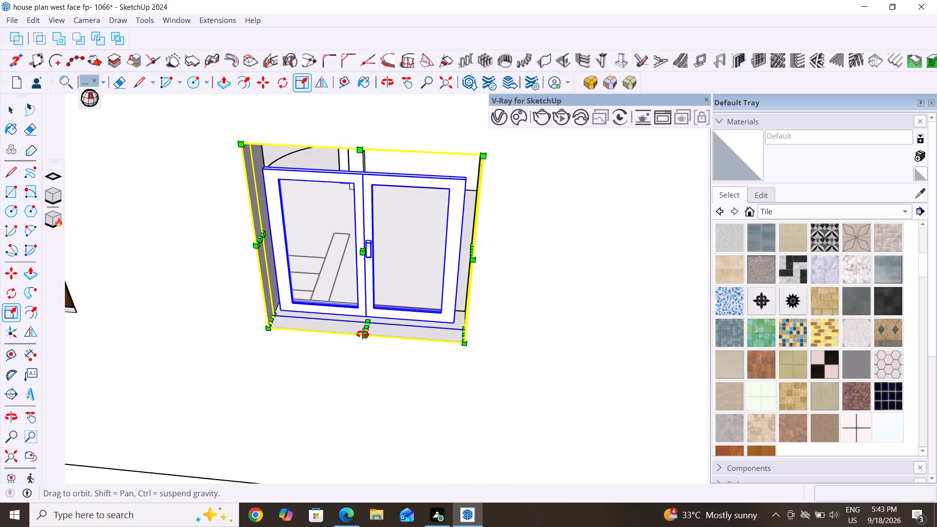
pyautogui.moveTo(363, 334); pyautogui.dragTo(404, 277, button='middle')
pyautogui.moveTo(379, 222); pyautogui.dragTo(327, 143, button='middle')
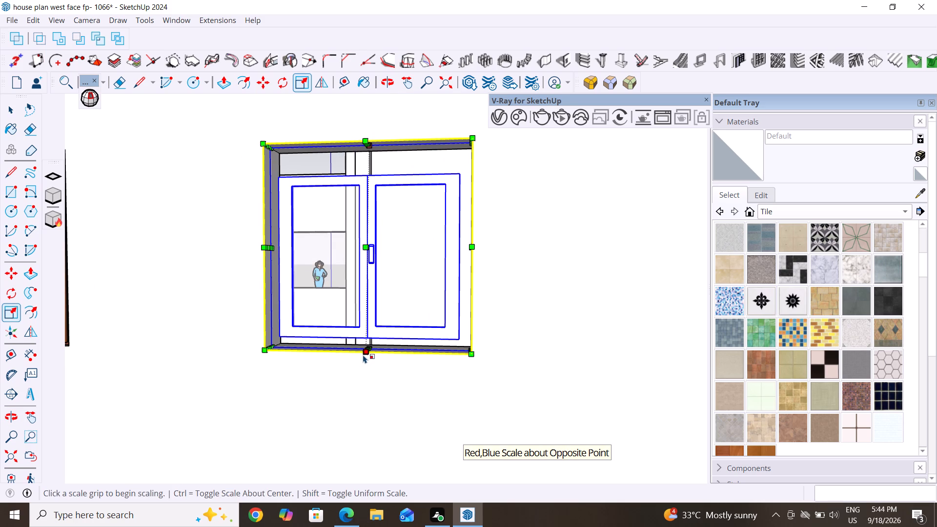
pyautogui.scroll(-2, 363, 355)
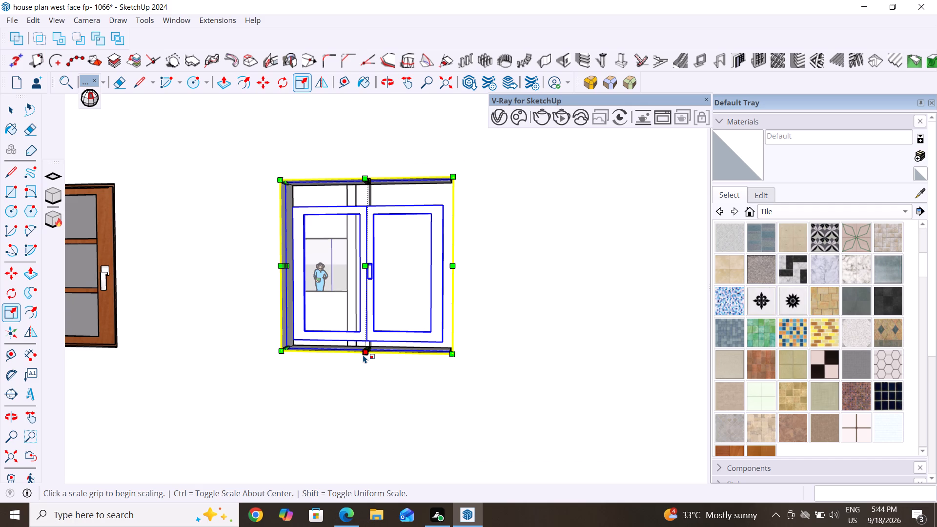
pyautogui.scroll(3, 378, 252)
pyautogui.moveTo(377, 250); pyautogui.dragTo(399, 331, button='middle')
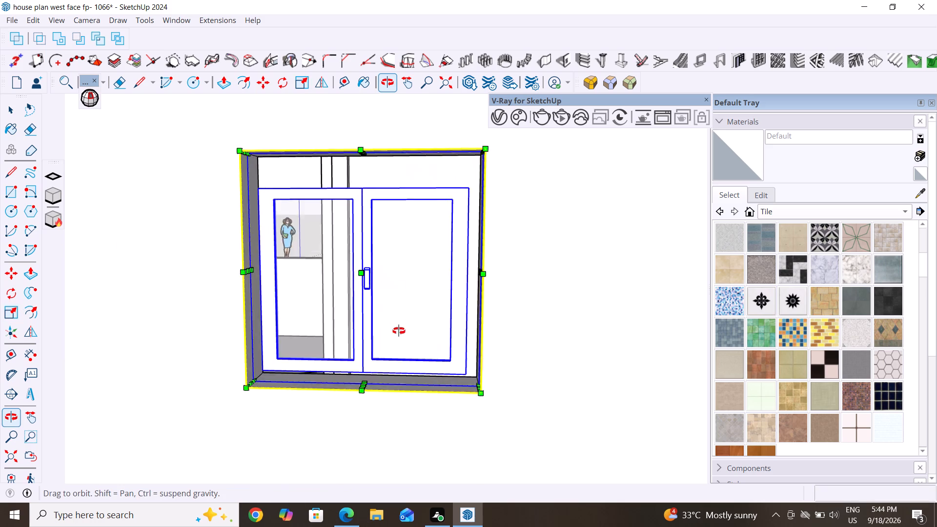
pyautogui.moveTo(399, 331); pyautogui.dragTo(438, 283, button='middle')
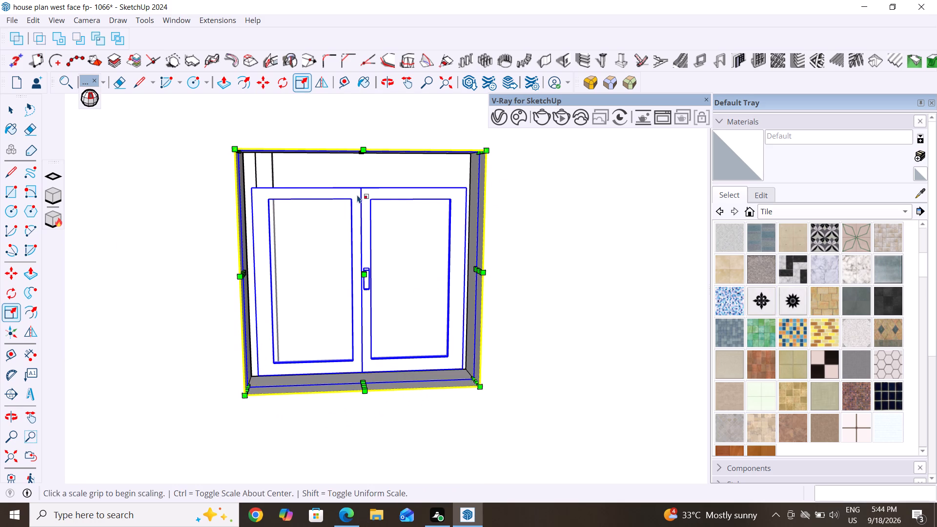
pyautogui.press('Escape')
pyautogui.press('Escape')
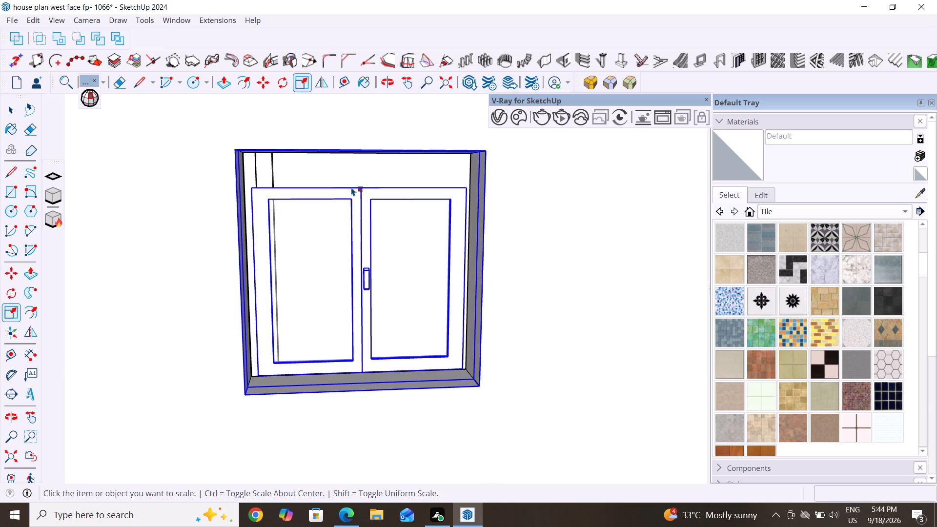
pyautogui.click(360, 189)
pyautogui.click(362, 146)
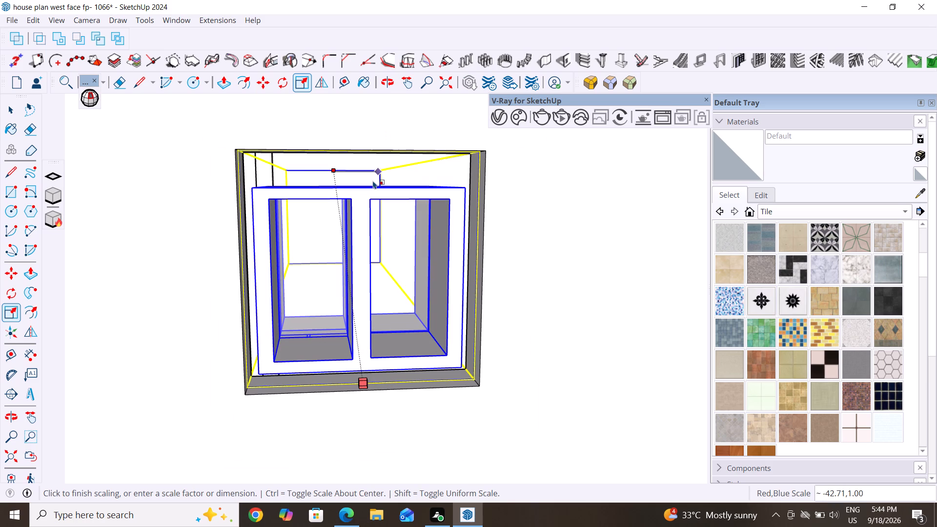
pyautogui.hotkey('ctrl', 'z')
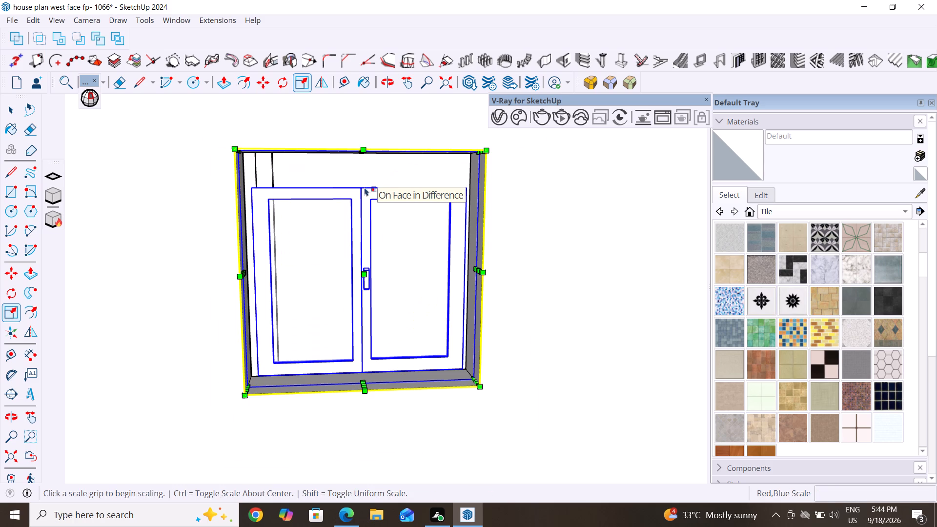
# Delete the white casement window from the second opening.
pyautogui.click(13, 110)
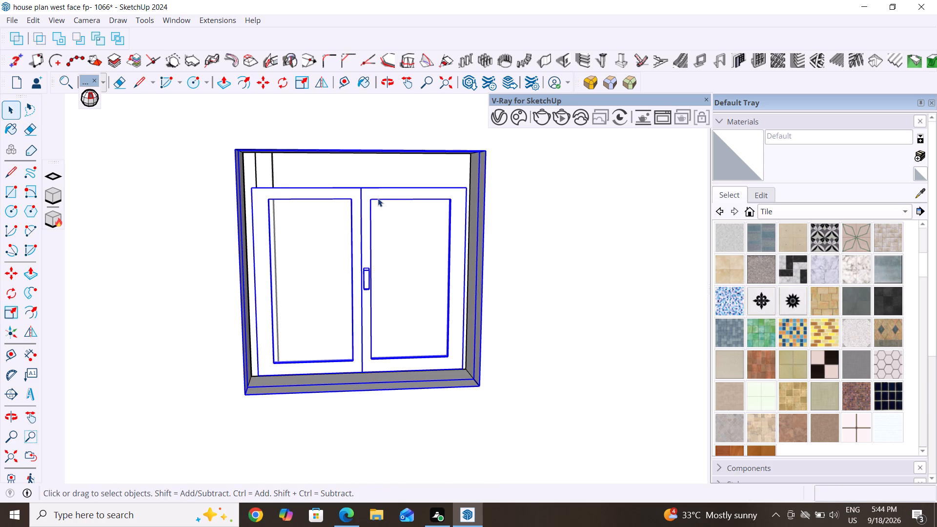
pyautogui.click(366, 191)
pyautogui.press('Escape')
pyautogui.moveTo(369, 232); pyautogui.dragTo(354, 363, button='middle')
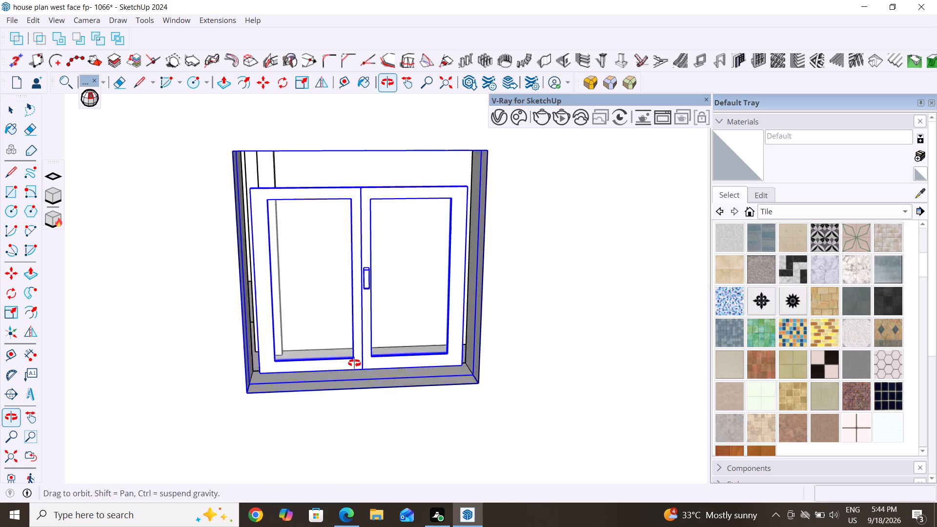
pyautogui.moveTo(354, 363); pyautogui.dragTo(354, 364, button='middle')
pyautogui.press('Escape')
pyautogui.press('Escape')
pyautogui.click(378, 213)
pyautogui.moveTo(402, 184); pyautogui.dragTo(378, 223)
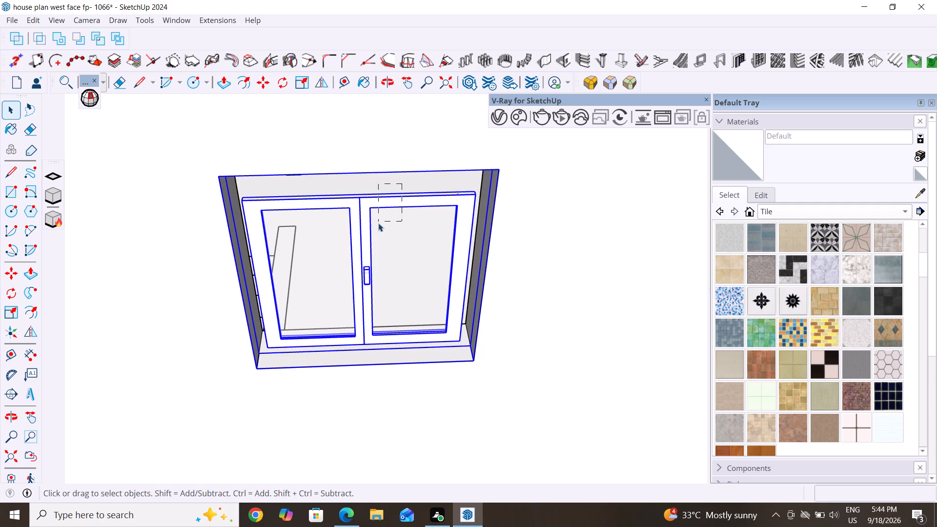
pyautogui.moveTo(378, 223); pyautogui.dragTo(378, 224)
pyautogui.press('Delete')
# Copy the wooden window by its lower outer corner to the second opening's matching lower corner, 7' 1 1/2" along the wall, and deselect the copy.
pyautogui.scroll(-5, 373, 246)
pyautogui.moveTo(330, 309); pyautogui.dragTo(376, 245, button='middle')
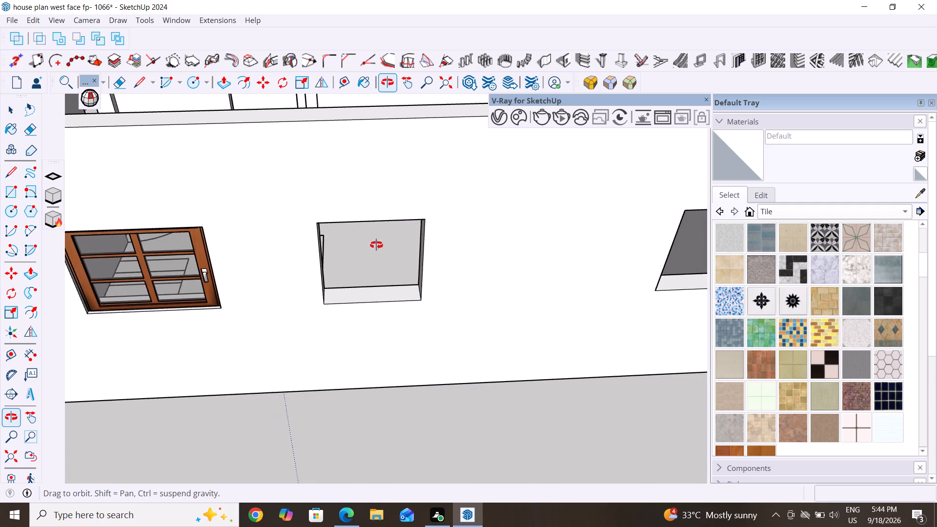
pyautogui.moveTo(376, 245); pyautogui.dragTo(357, 302, button='middle')
pyautogui.scroll(-5, 332, 354)
pyautogui.moveTo(258, 386); pyautogui.dragTo(304, 287, button='middle')
pyautogui.scroll(4, 294, 258)
pyautogui.click(294, 249)
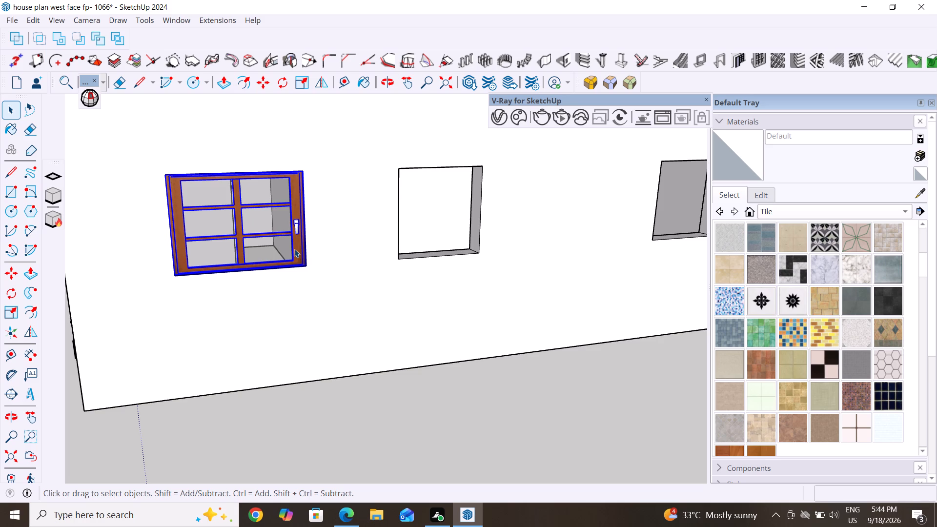
pyautogui.press('m')
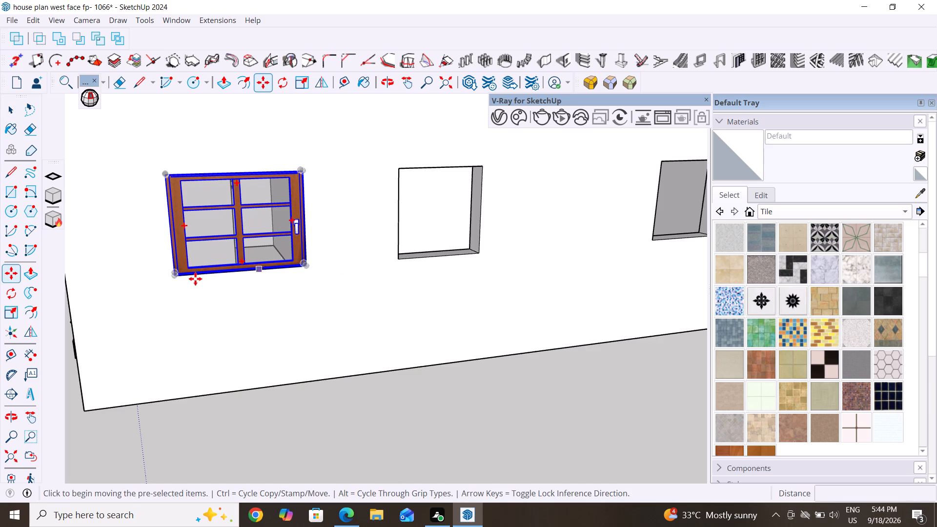
pyautogui.click(175, 279)
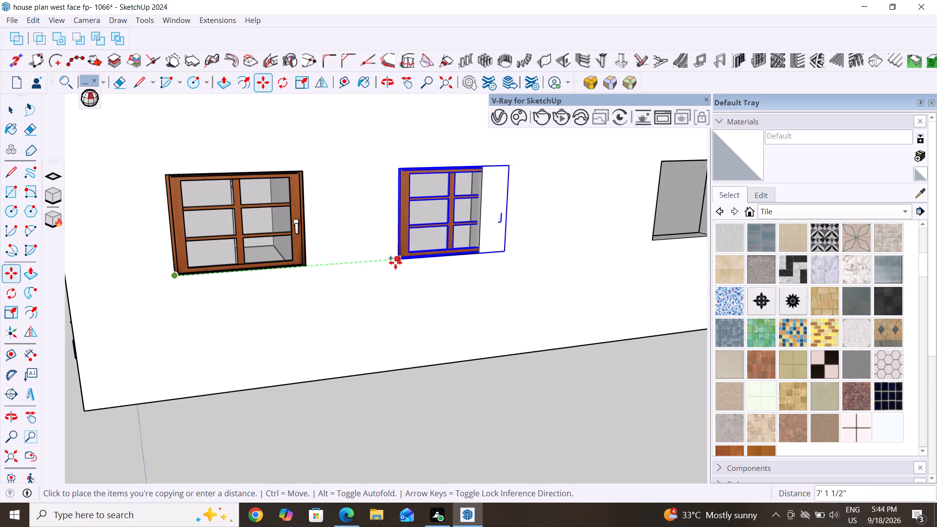
pyautogui.click(395, 263)
pyautogui.scroll(-3, 329, 292)
pyautogui.moveTo(408, 313); pyautogui.dragTo(293, 287, button='middle')
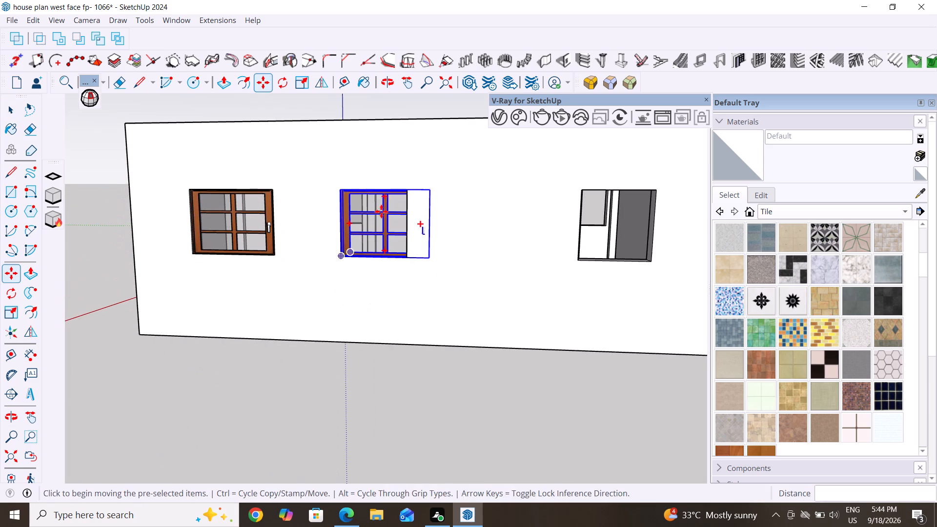
pyautogui.scroll(3, 385, 202)
pyautogui.press('Escape')
pyautogui.press('Escape')
pyautogui.press('Escape')
pyautogui.press('Escape')
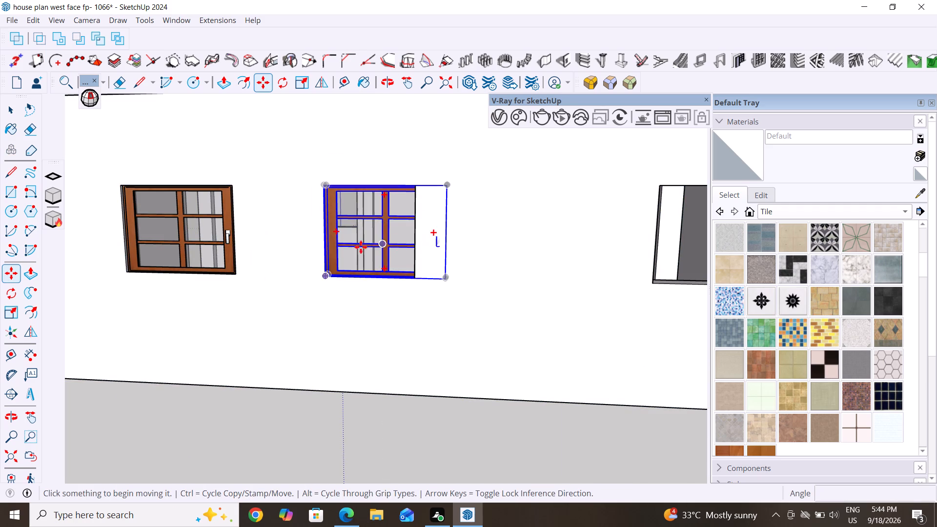
pyautogui.press('Escape')
pyautogui.click(14, 111)
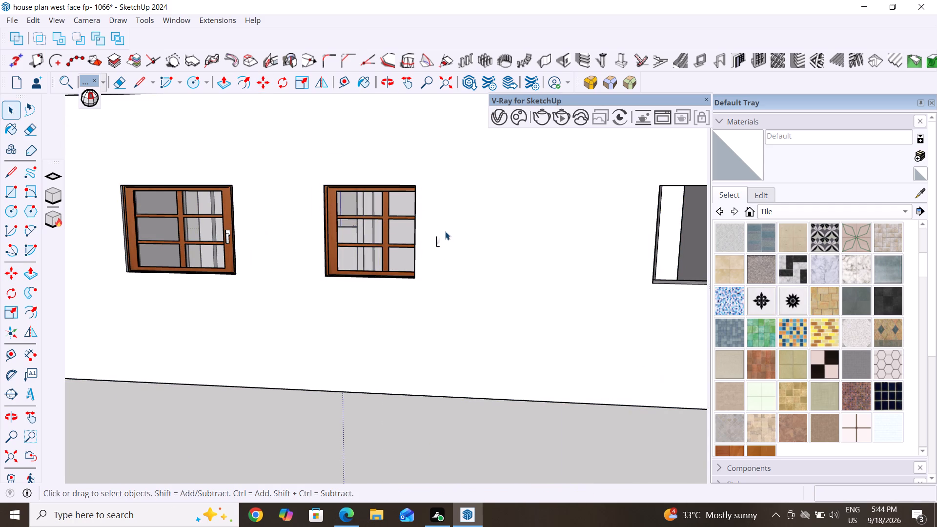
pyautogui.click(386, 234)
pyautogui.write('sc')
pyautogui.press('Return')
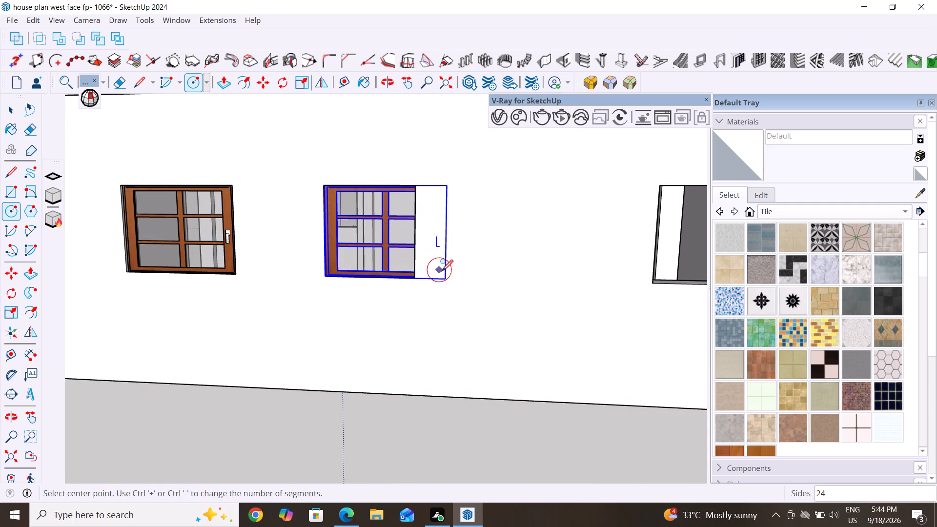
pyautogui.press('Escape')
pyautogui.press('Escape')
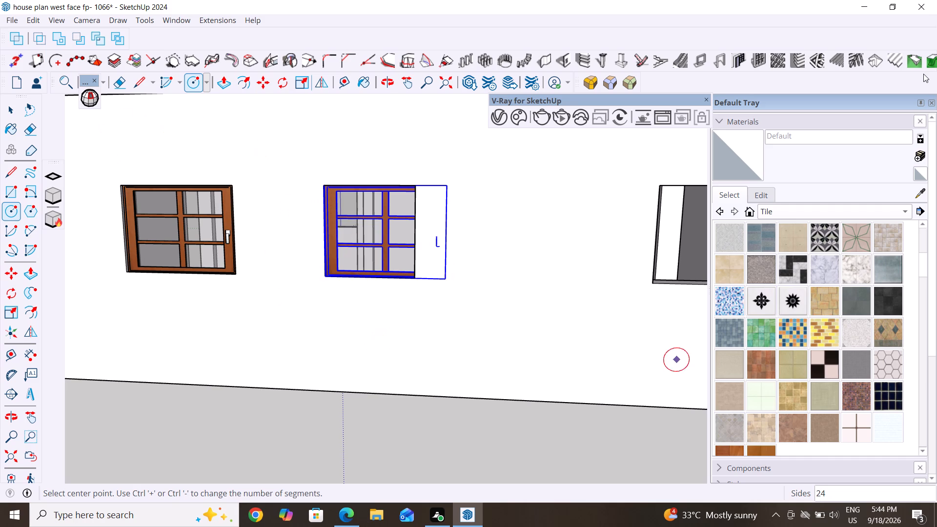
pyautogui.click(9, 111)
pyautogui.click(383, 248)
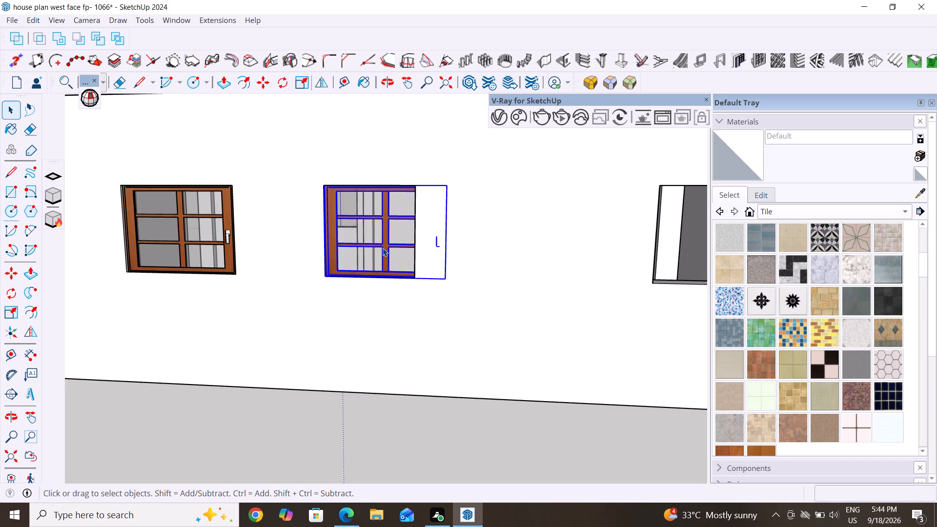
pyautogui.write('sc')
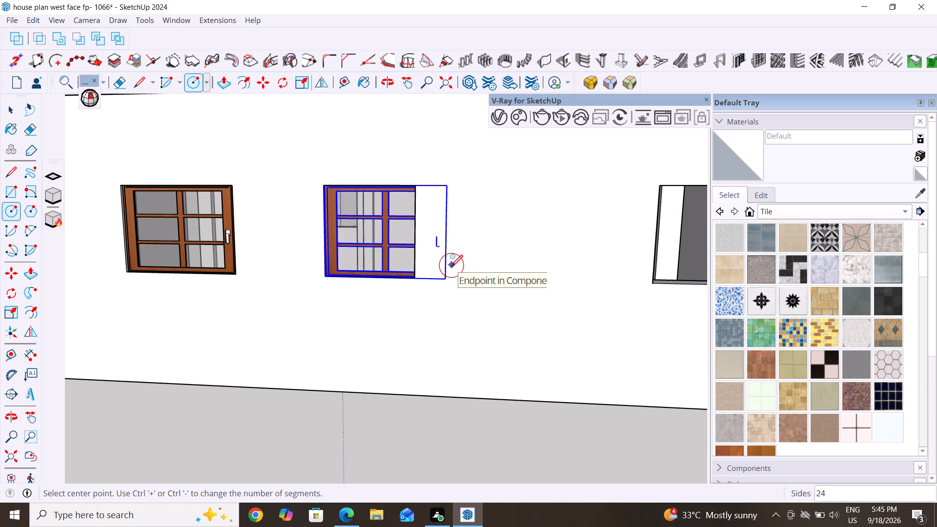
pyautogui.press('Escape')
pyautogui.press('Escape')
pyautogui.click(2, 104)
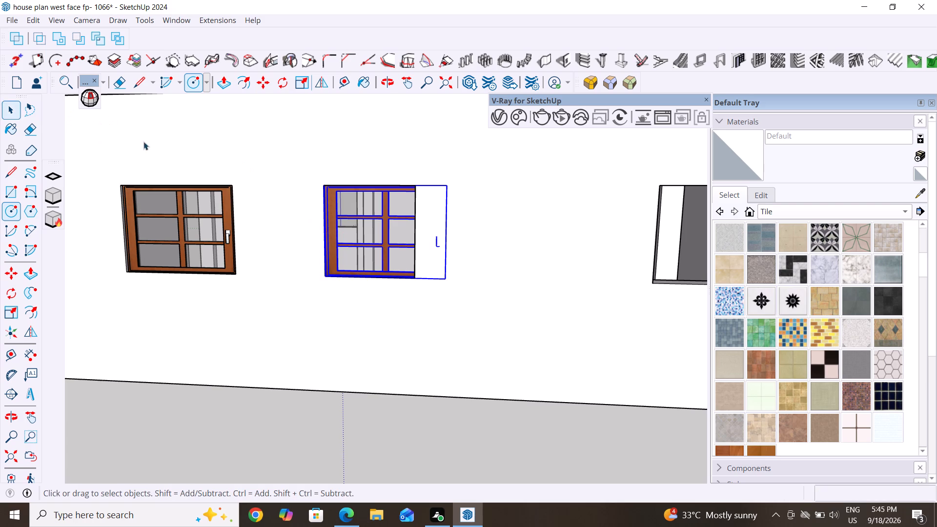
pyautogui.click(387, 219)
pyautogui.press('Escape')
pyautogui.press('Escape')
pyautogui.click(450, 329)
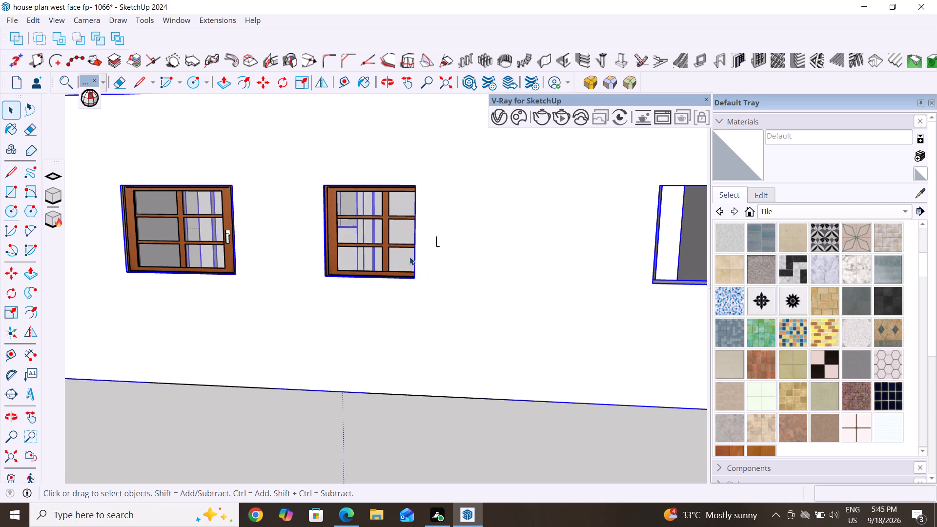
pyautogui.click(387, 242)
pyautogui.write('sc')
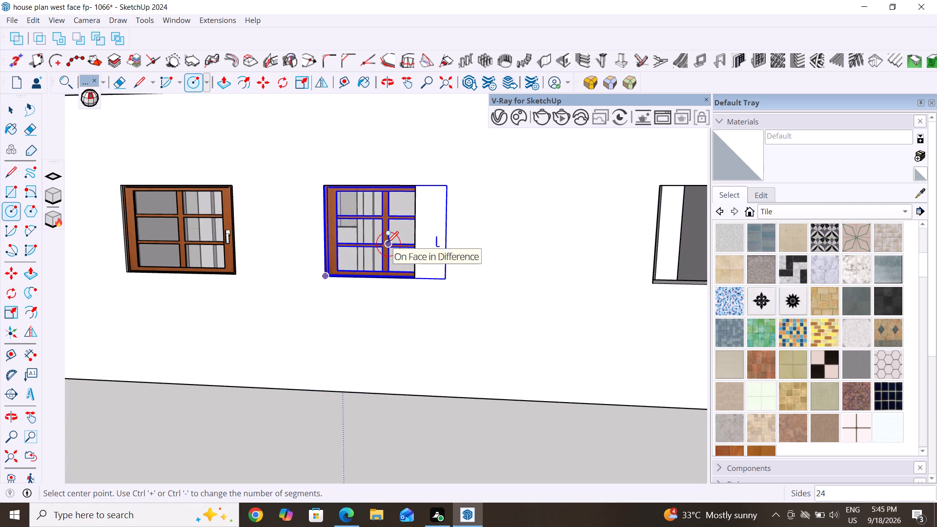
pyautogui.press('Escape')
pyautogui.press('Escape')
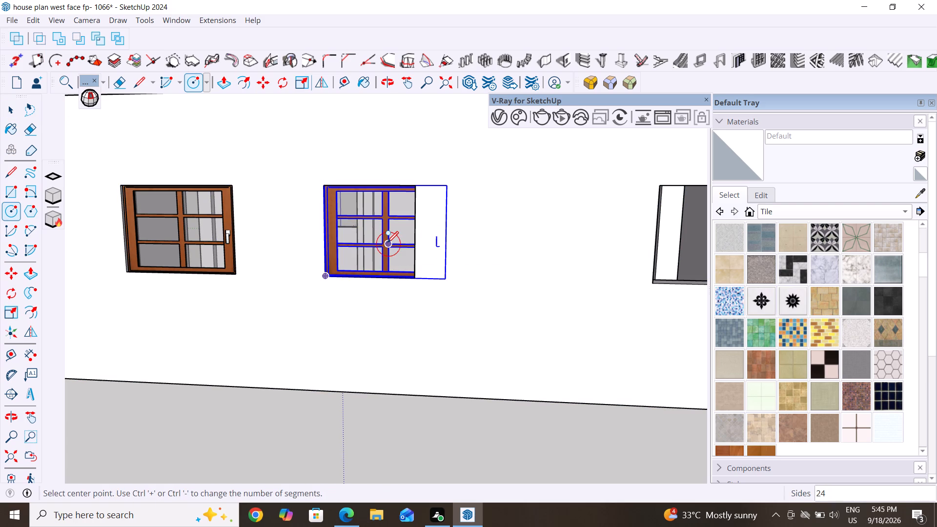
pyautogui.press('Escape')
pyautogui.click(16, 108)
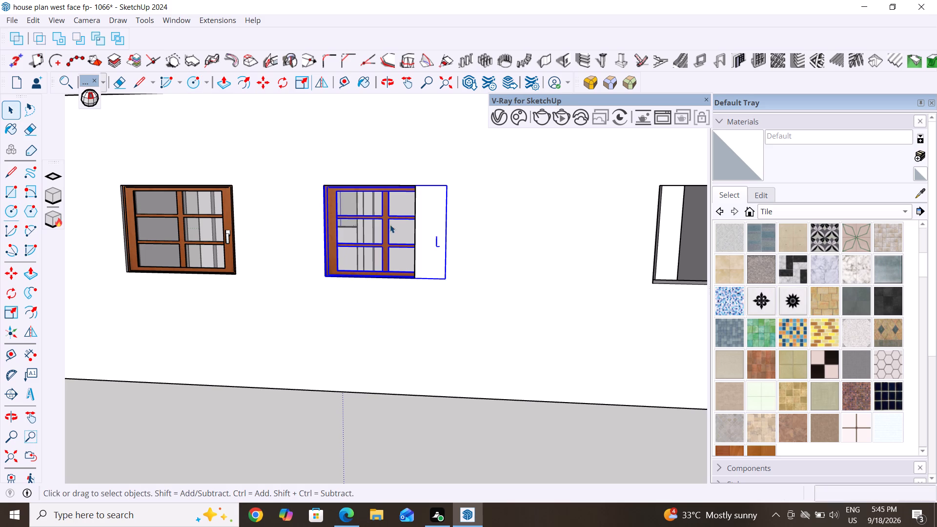
# Scale the wooden window in the second opening to about 0.75 of its width, ending at the opening's far side edge.
pyautogui.click(383, 228)
pyautogui.press('s')
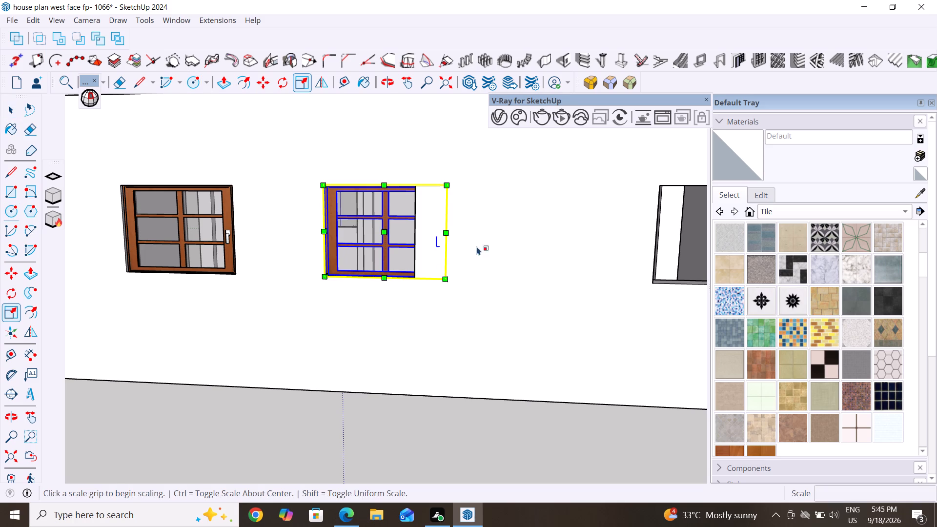
pyautogui.click(448, 228)
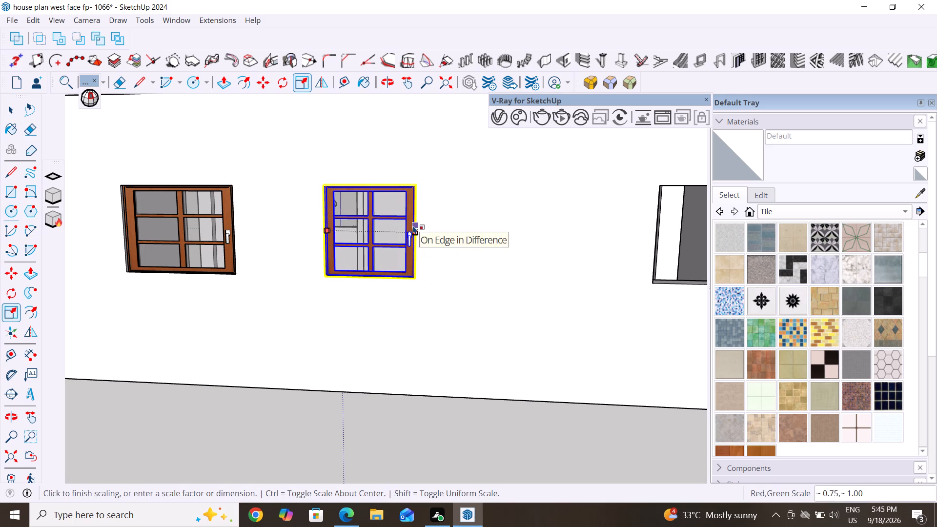
pyautogui.click(413, 225)
# Examine how the resized window fits the upper and lower edges of the second opening, and deselect it.
pyautogui.moveTo(363, 291); pyautogui.dragTo(415, 360, button='middle')
pyautogui.scroll(6, 382, 267)
pyautogui.moveTo(430, 298); pyautogui.dragTo(400, 258, button='middle')
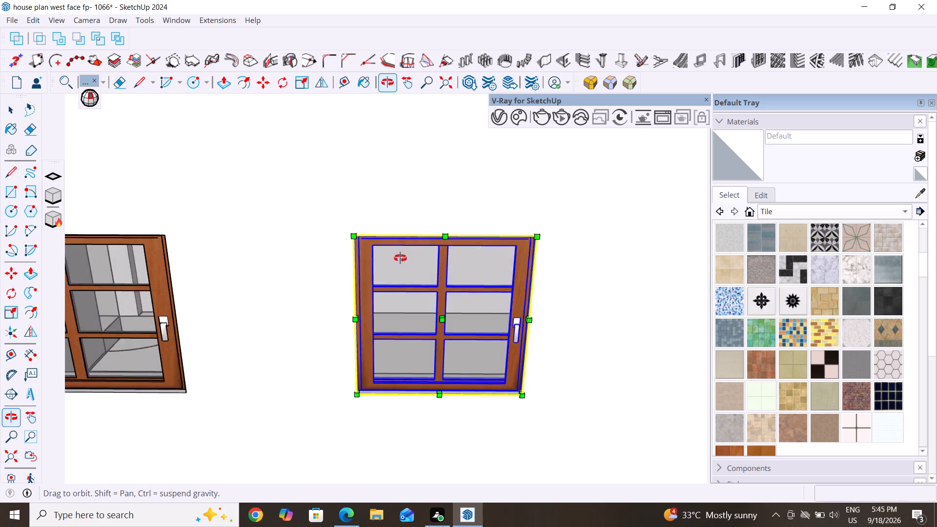
pyautogui.moveTo(400, 258); pyautogui.dragTo(440, 167, button='middle')
pyautogui.scroll(5, 496, 254)
pyautogui.scroll(4, 434, 218)
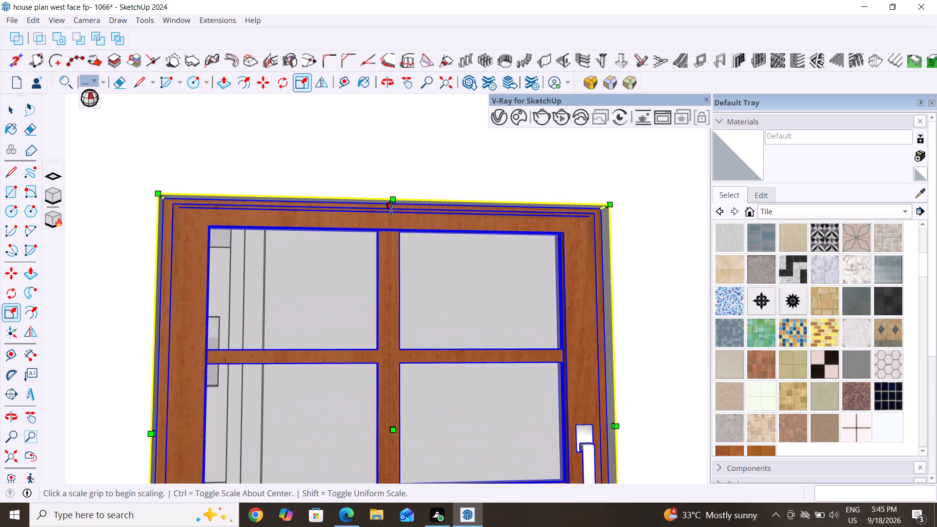
pyautogui.scroll(-9, 391, 209)
pyautogui.moveTo(420, 309); pyautogui.dragTo(372, 428, button='middle')
pyautogui.scroll(4, 419, 383)
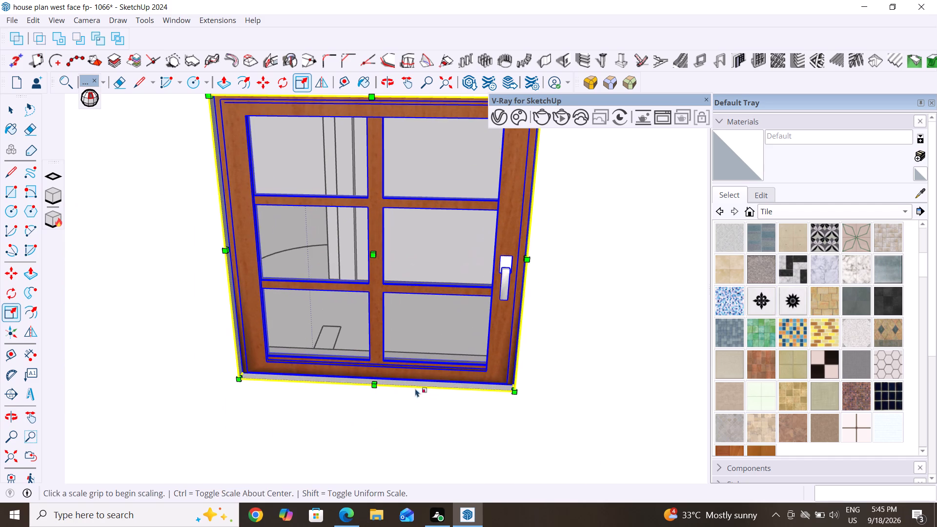
pyautogui.scroll(-4, 267, 413)
pyautogui.scroll(-5, 242, 373)
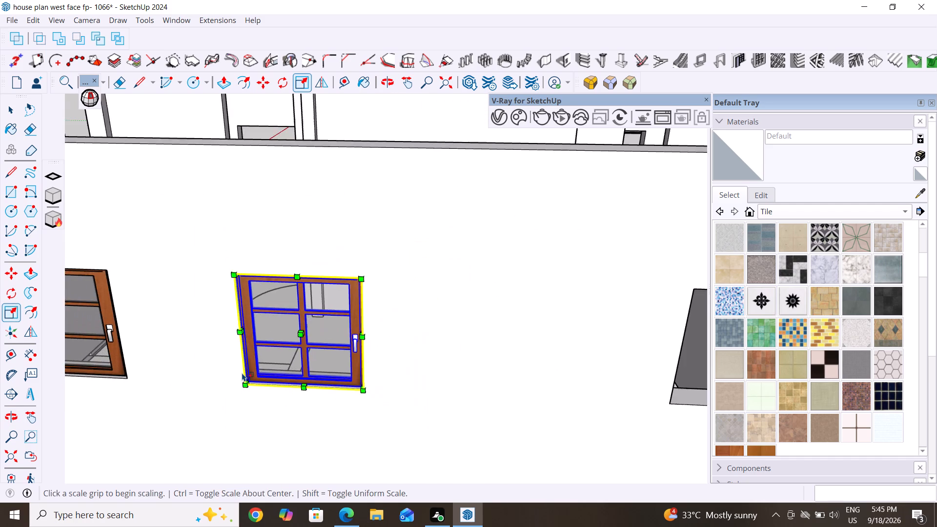
pyautogui.scroll(-6, 242, 373)
pyautogui.press('Escape')
pyautogui.press('Escape')
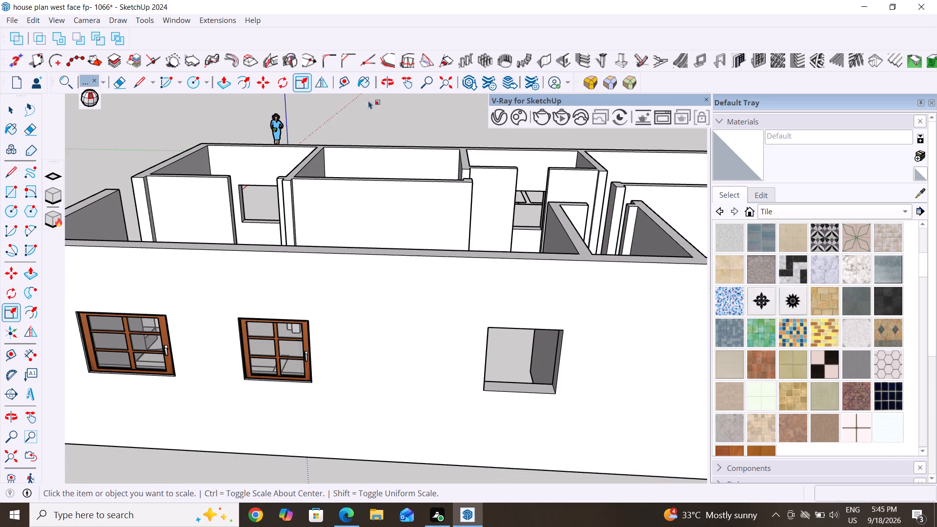
# Copy the second opening's wooden window by its lower corner to the third opening's matching lower corner, 10' 4 13/16" along the wall.
pyautogui.click(15, 113)
pyautogui.click(274, 357)
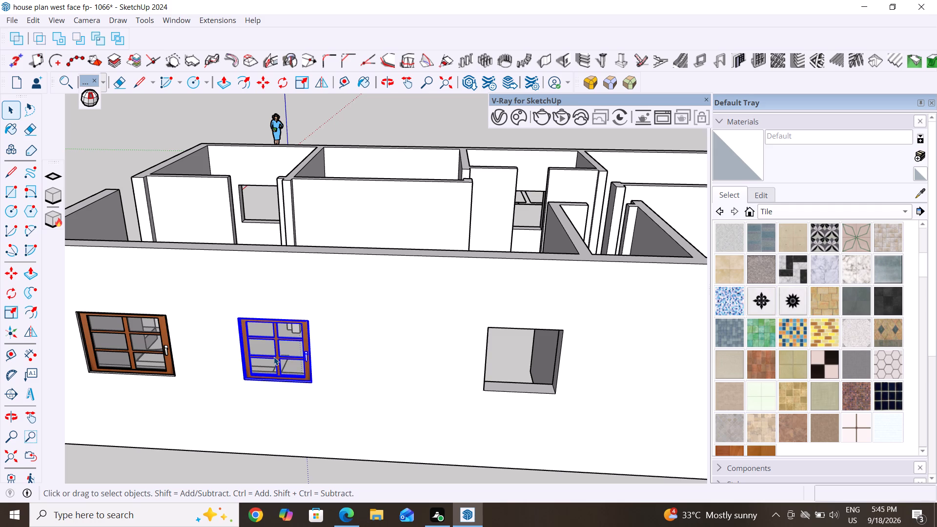
pyautogui.press('m')
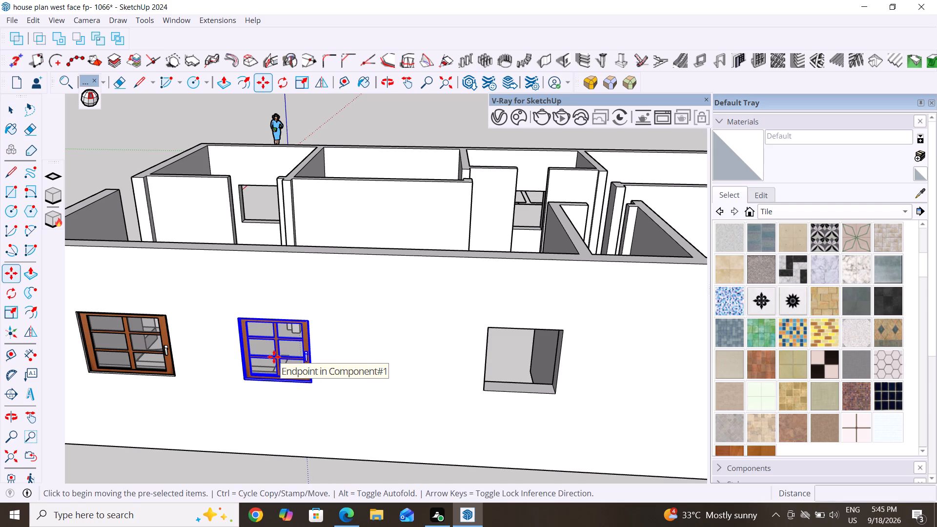
pyautogui.click(248, 385)
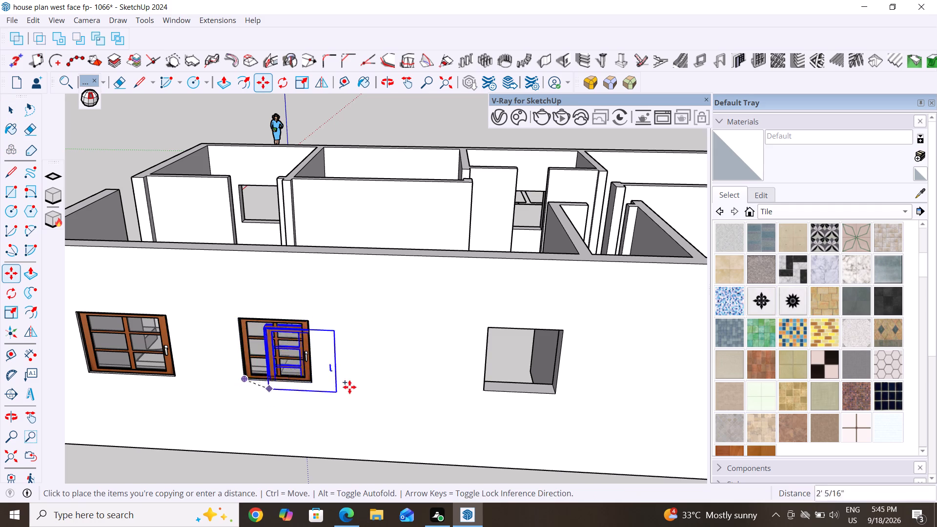
pyautogui.click(484, 395)
# Copy the third opening's wooden window by its lower corner to the fourth opening's matching lower corner, about 12' 4 13/16" along the wall.
pyautogui.scroll(-5, 376, 339)
pyautogui.moveTo(489, 378); pyautogui.dragTo(445, 319, button='middle')
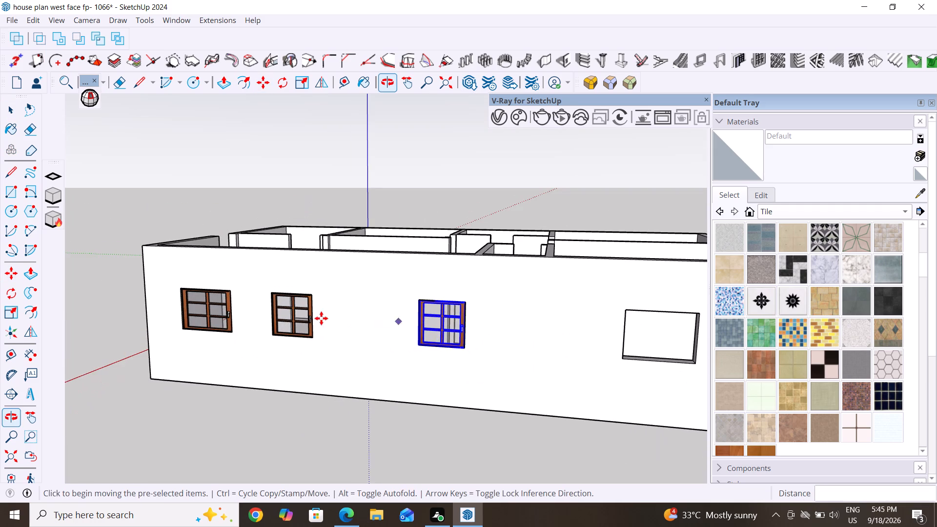
pyautogui.scroll(-3, 321, 318)
pyautogui.moveTo(354, 365); pyautogui.dragTo(395, 359, button='middle')
pyautogui.scroll(4, 415, 336)
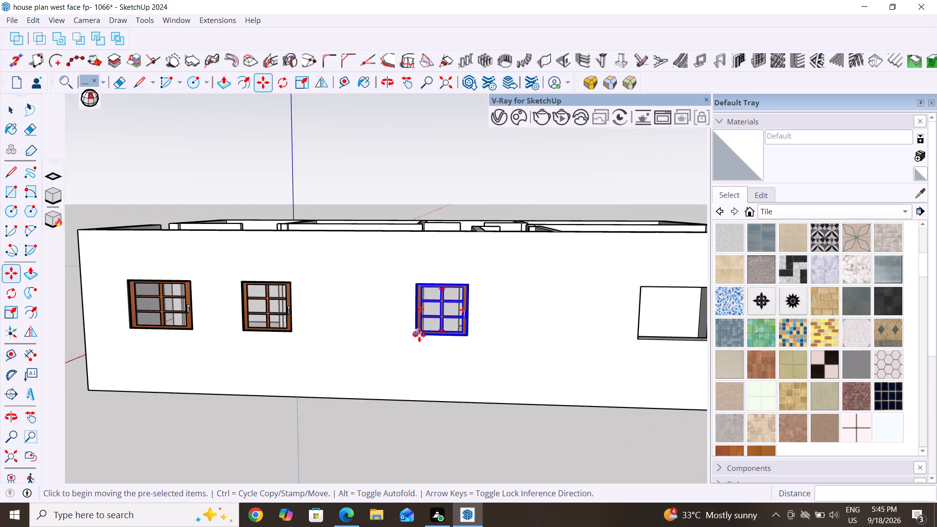
pyautogui.click(419, 335)
pyautogui.scroll(-3, 419, 335)
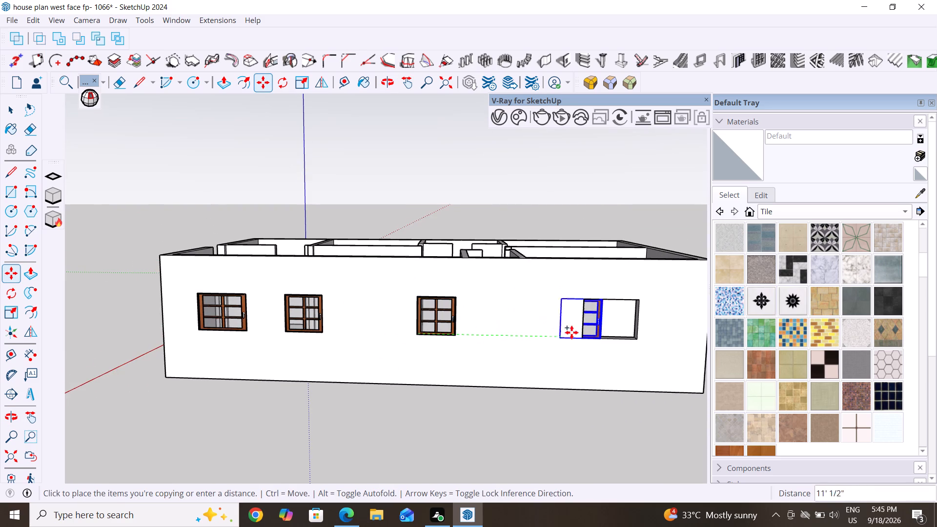
pyautogui.click(581, 334)
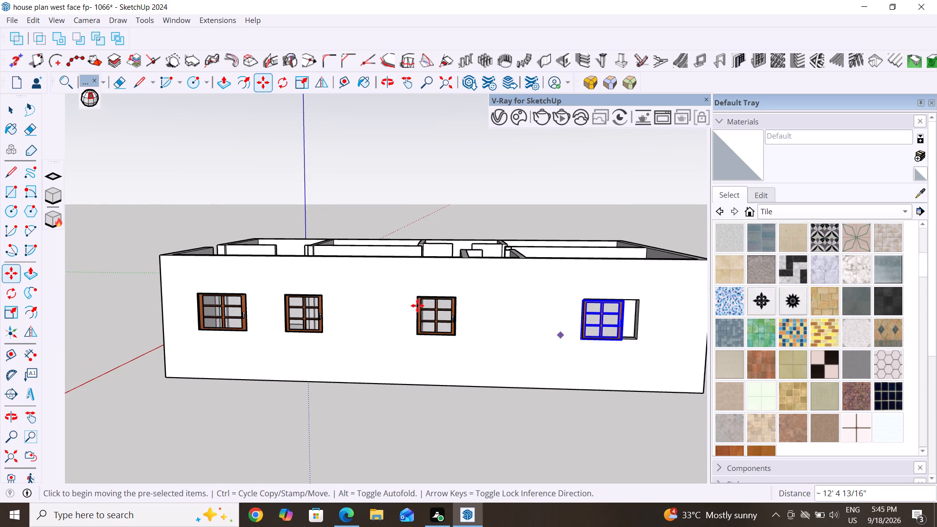
# Scale the fourth opening's wooden window to about 1.37 of its width, out to the opening's far side edge.
pyautogui.scroll(-4, 399, 296)
pyautogui.scroll(7, 612, 338)
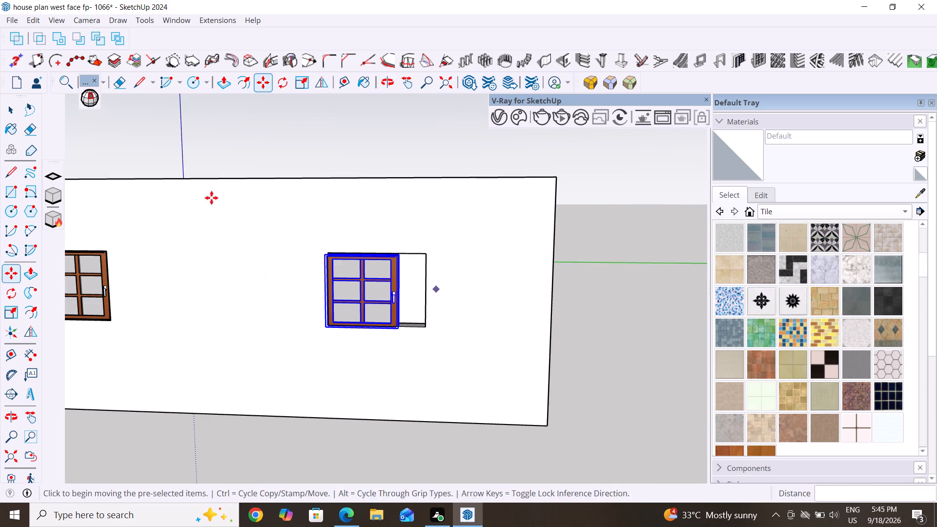
pyautogui.click(12, 110)
pyautogui.press('Escape')
pyautogui.press('Escape')
pyautogui.click(374, 288)
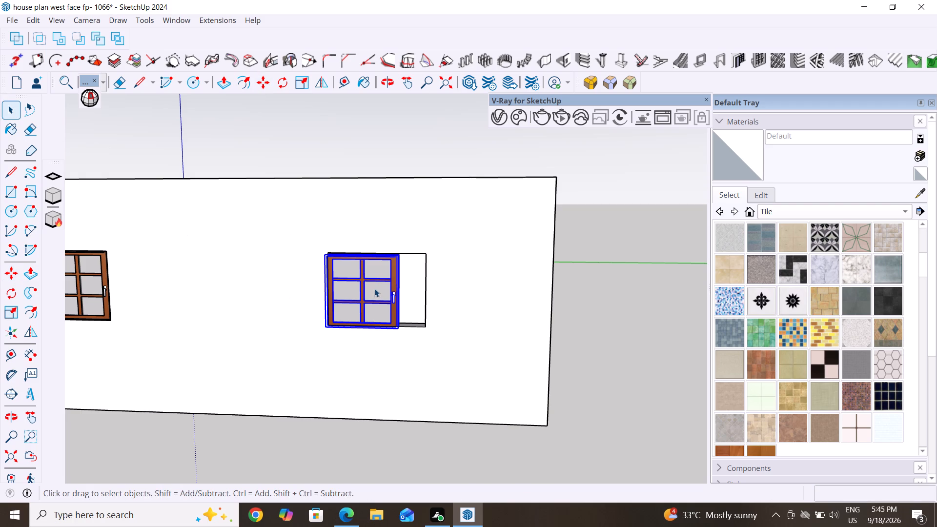
pyautogui.click(504, 318)
pyautogui.click(367, 305)
pyautogui.press('s')
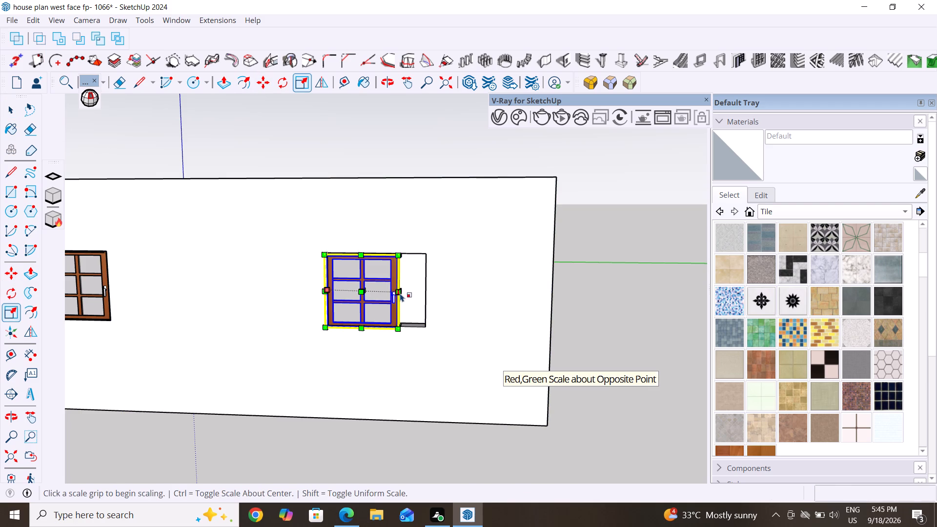
pyautogui.click(400, 293)
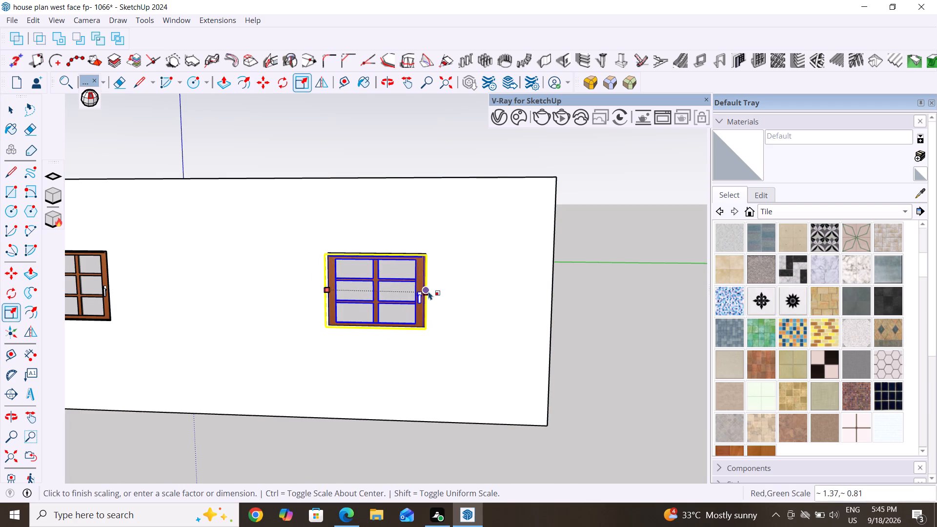
pyautogui.click(428, 291)
# Scale the fourth opening's window height from the middle of its upper edge to the midpoint of the opening's upper edge.
pyautogui.scroll(5, 363, 233)
pyautogui.moveTo(383, 305); pyautogui.dragTo(388, 285, button='middle')
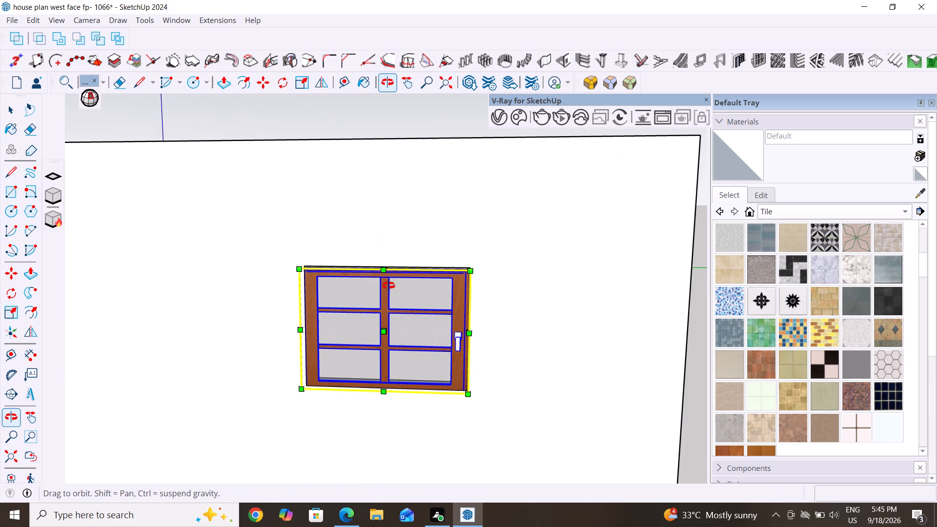
pyautogui.moveTo(388, 285); pyautogui.dragTo(426, 199, button='middle')
pyautogui.scroll(5, 377, 265)
pyautogui.moveTo(385, 273); pyautogui.dragTo(329, 455, button='middle')
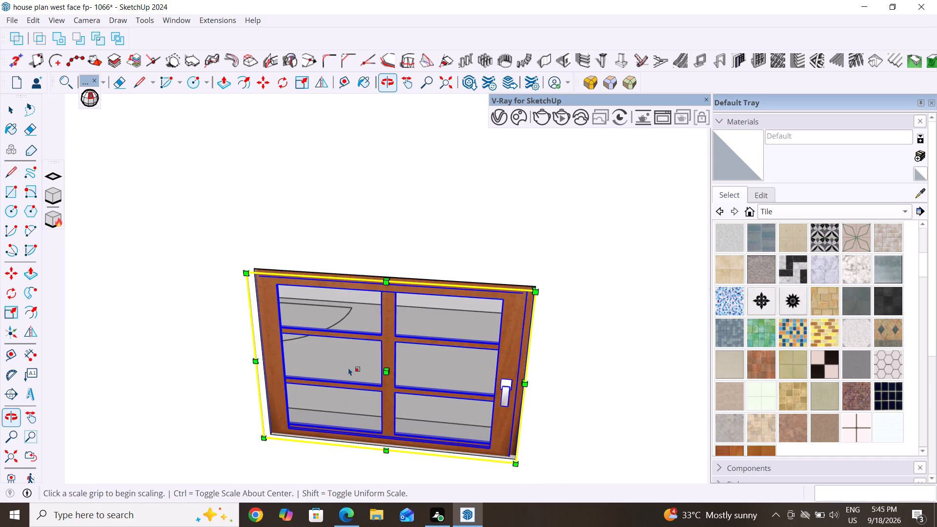
pyautogui.moveTo(361, 344); pyautogui.dragTo(431, 237, button='middle')
pyautogui.scroll(4, 388, 276)
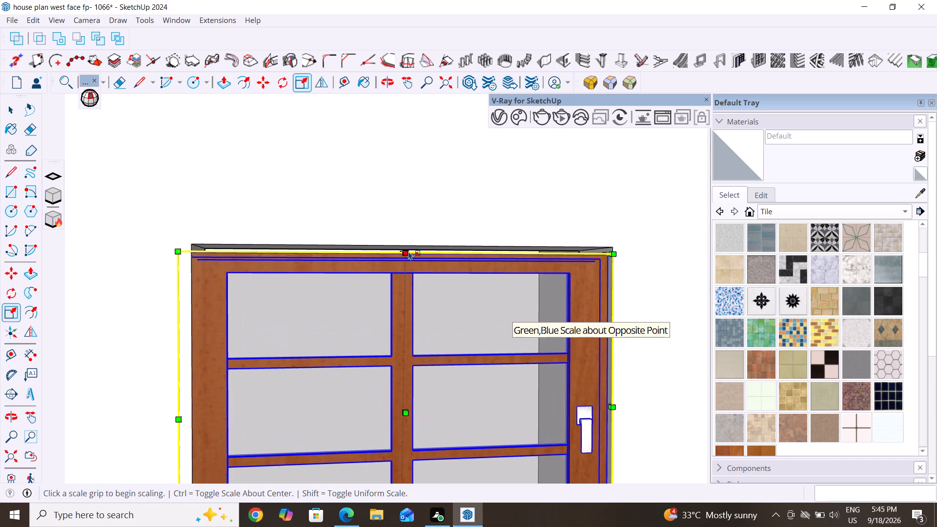
pyautogui.click(408, 251)
pyautogui.click(408, 248)
pyautogui.scroll(1, 408, 248)
pyautogui.scroll(-6, 408, 248)
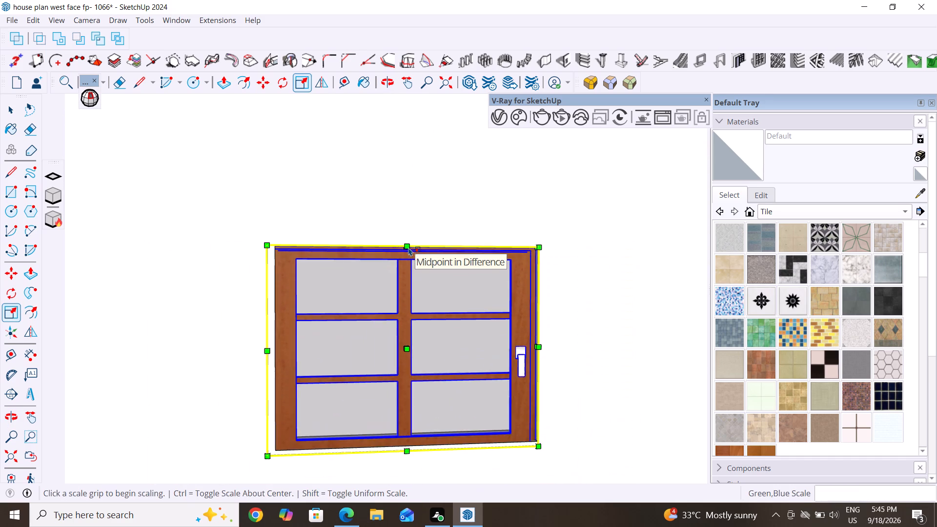
# Examine the house from all sides to compare the fitted windows with the openings in the other walls, and deselect the window.
pyautogui.scroll(-3, 408, 249)
pyautogui.moveTo(368, 397); pyautogui.dragTo(319, 481, button='middle')
pyautogui.scroll(-13, 390, 320)
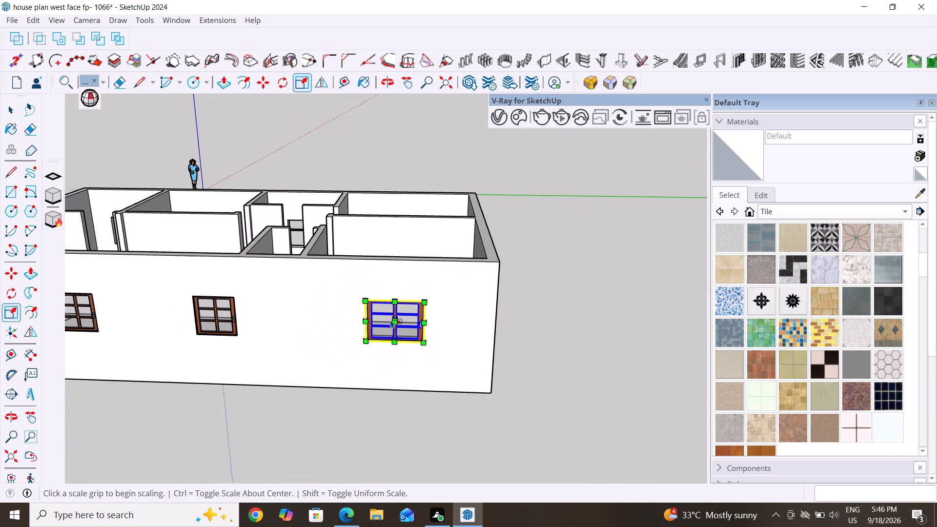
pyautogui.moveTo(562, 345); pyautogui.dragTo(161, 355, button='middle')
pyautogui.scroll(-4, 161, 355)
pyautogui.moveTo(370, 314); pyautogui.dragTo(125, 274, button='middle')
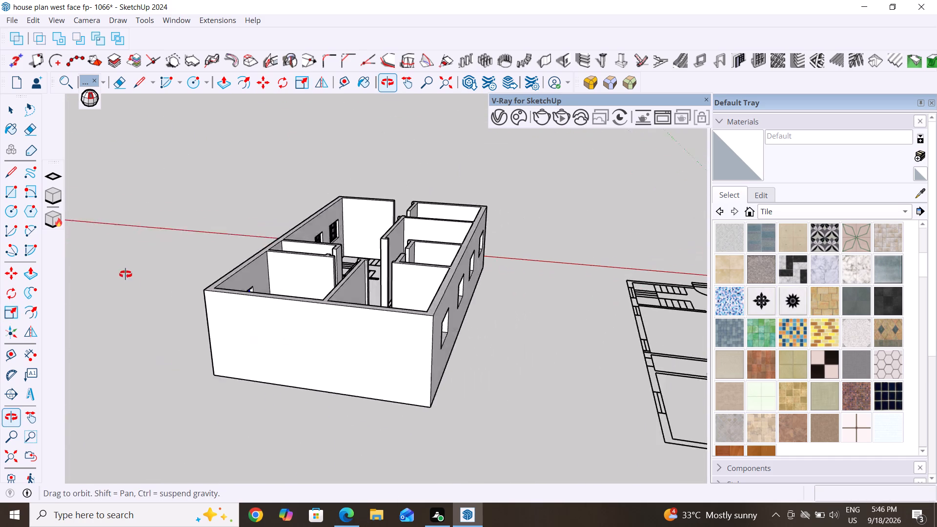
pyautogui.moveTo(125, 274); pyautogui.dragTo(117, 272, button='middle')
pyautogui.moveTo(316, 292); pyautogui.dragTo(31, 393, button='middle')
pyautogui.moveTo(488, 269); pyautogui.dragTo(195, 315, button='middle')
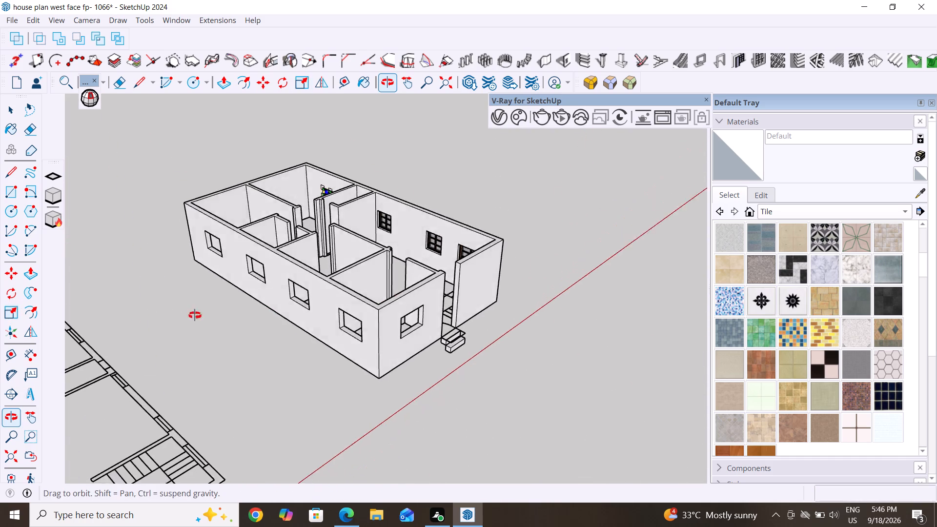
pyautogui.moveTo(195, 315); pyautogui.dragTo(121, 331, button='middle')
pyautogui.click(546, 351)
pyautogui.press('Escape')
pyautogui.press('Escape')
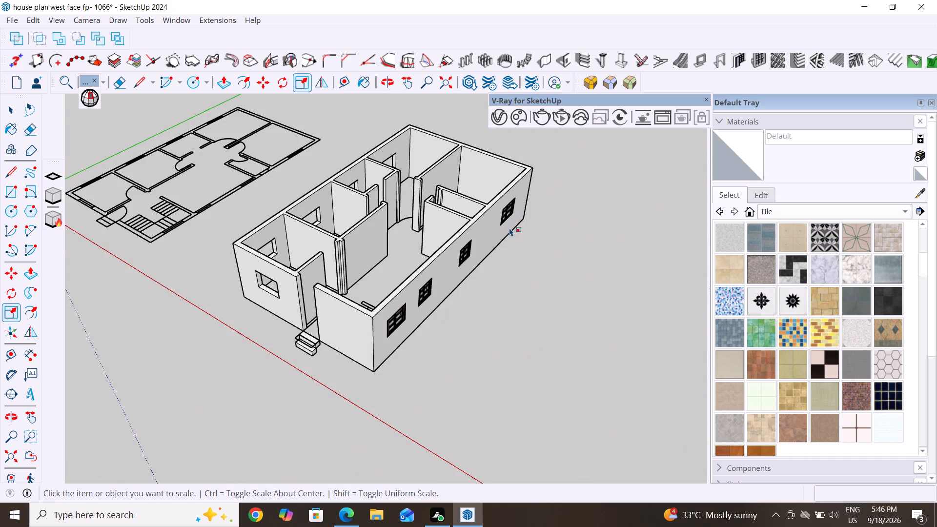
# Copy the fourth opening's wooden window by its lower corner about 23' 8 15/16" along the red axis to the opposite wall's nearest opening.
pyautogui.scroll(8, 484, 151)
pyautogui.moveTo(568, 312); pyautogui.dragTo(504, 258, button='middle')
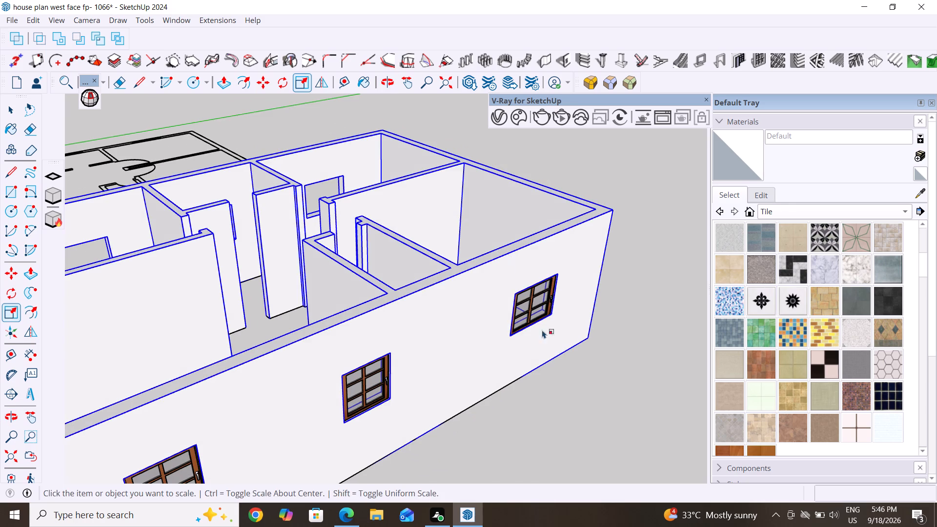
pyautogui.click(527, 313)
pyautogui.scroll(-4, 523, 292)
pyautogui.moveTo(619, 353); pyautogui.dragTo(223, 421, button='middle')
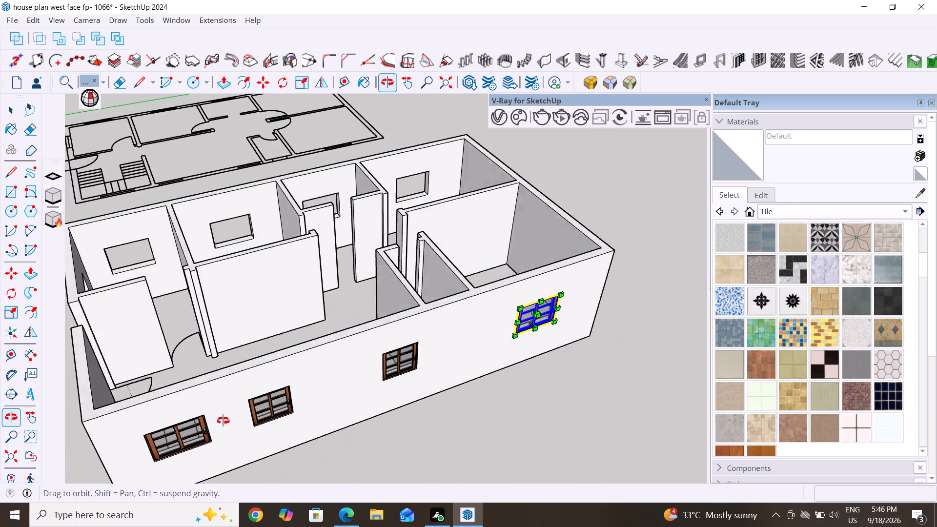
pyautogui.moveTo(223, 421); pyautogui.dragTo(219, 425, button='middle')
pyautogui.scroll(-5, 335, 338)
pyautogui.moveTo(458, 446); pyautogui.dragTo(355, 409, button='middle')
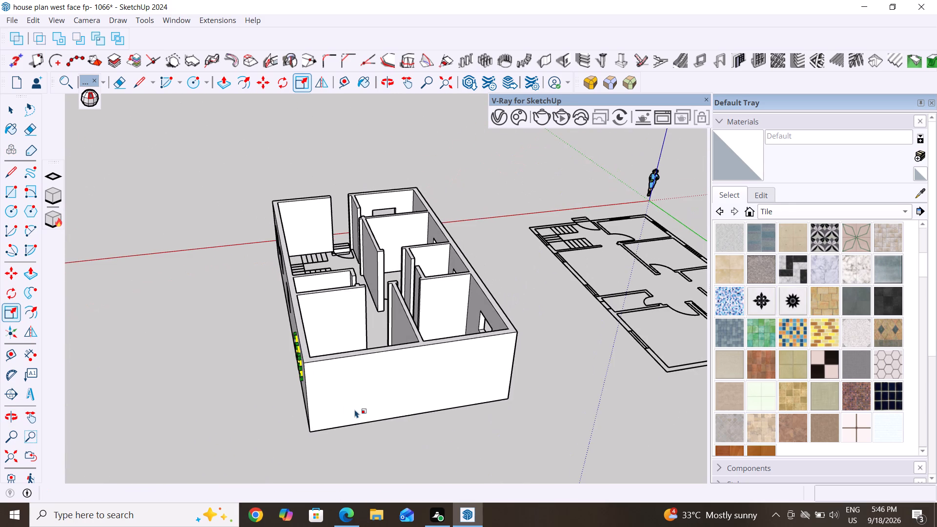
pyautogui.press('m')
pyautogui.moveTo(335, 384); pyautogui.dragTo(407, 380, button='middle')
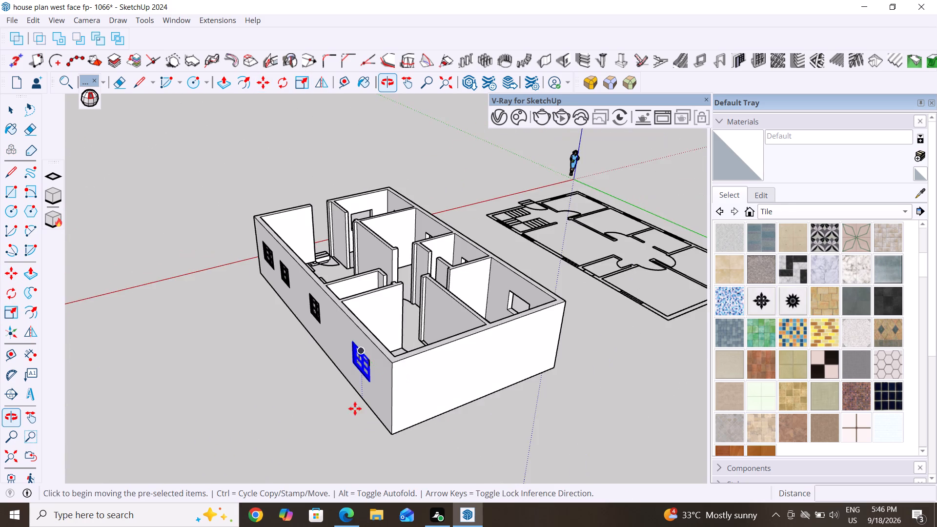
pyautogui.scroll(8, 361, 393)
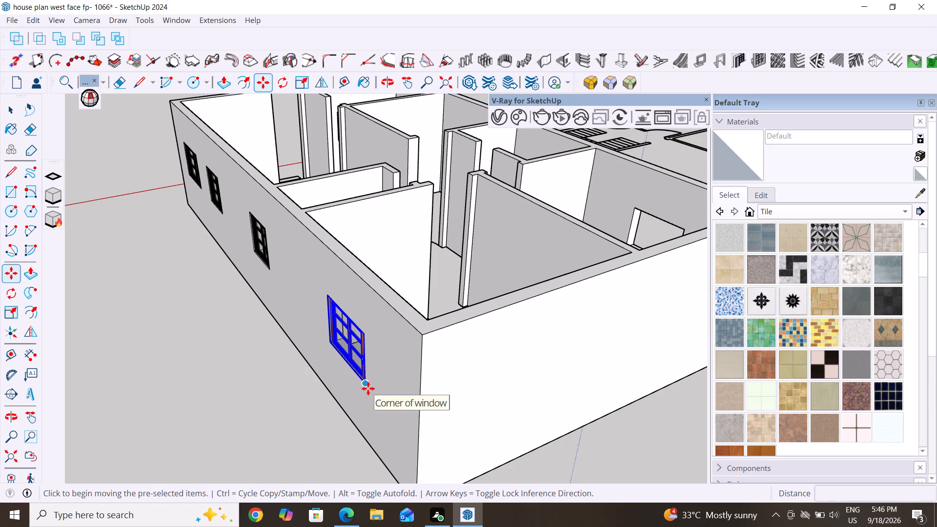
pyautogui.keyDown('ctrl'); pyautogui.click(368, 388); pyautogui.keyUp('ctrl')
pyautogui.scroll(-10, 374, 374)
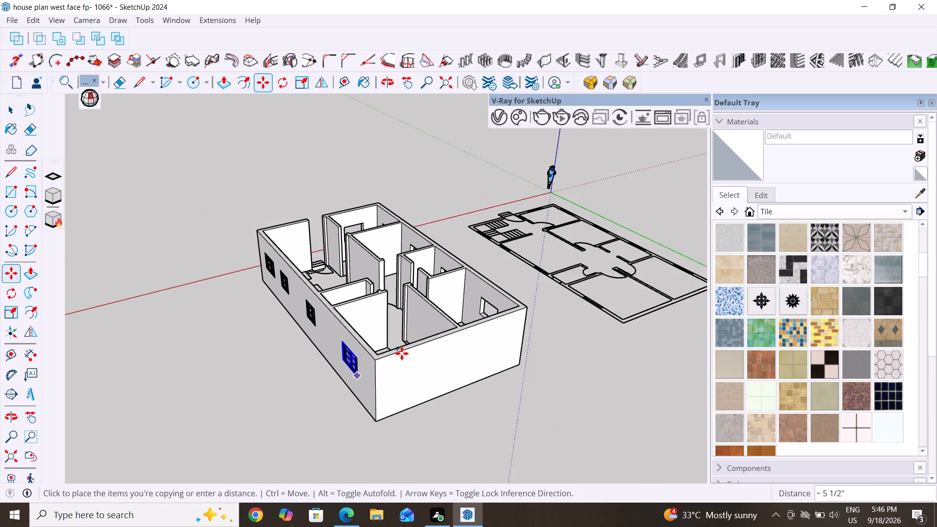
pyautogui.moveTo(530, 353); pyautogui.dragTo(395, 371, button='middle')
pyautogui.scroll(9, 395, 371)
pyautogui.moveTo(439, 370); pyautogui.dragTo(266, 327, button='middle')
pyautogui.scroll(4, 333, 279)
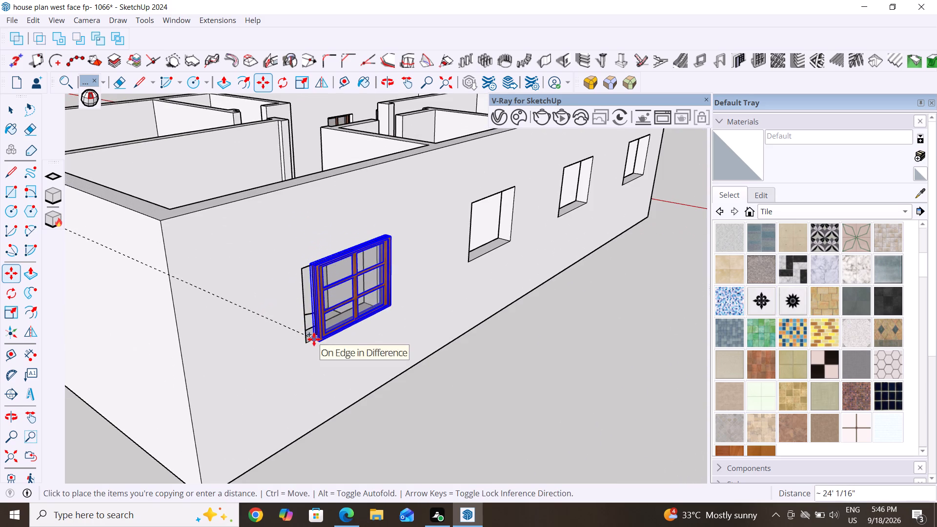
pyautogui.scroll(4, 306, 344)
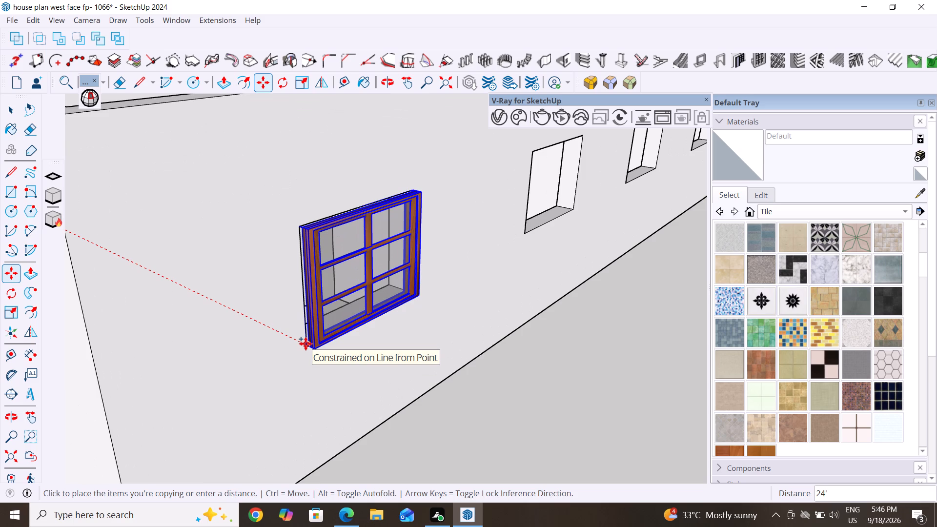
pyautogui.scroll(4, 306, 344)
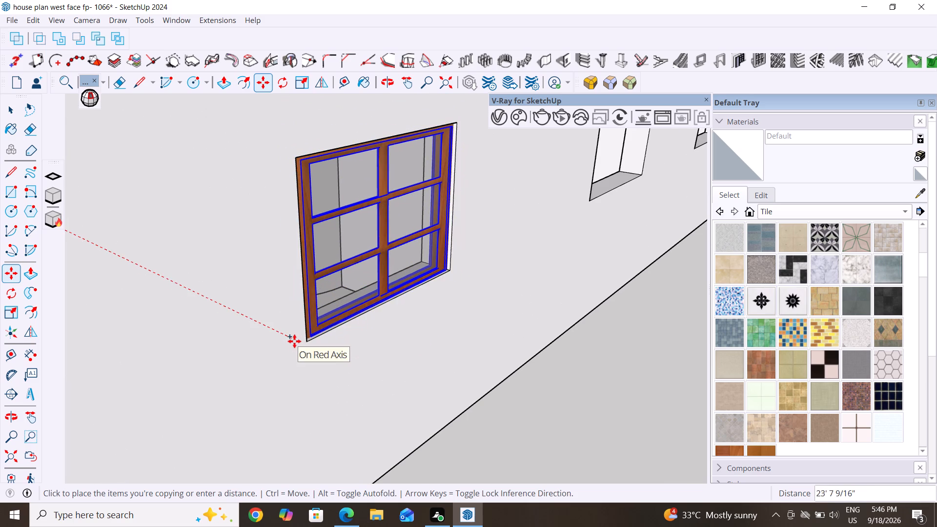
pyautogui.click(295, 343)
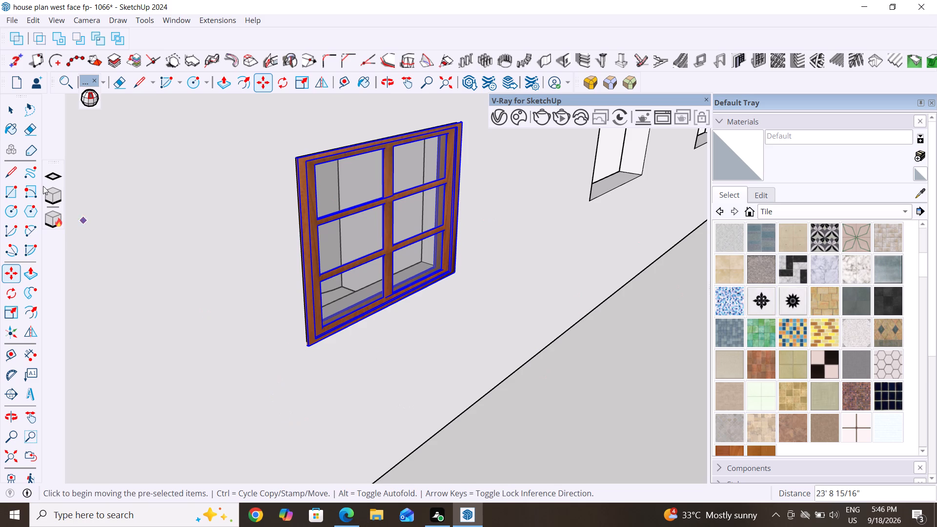
# Move the window copy vertically, finishing with its lower corner shifted about 15/16" onto the opening's lower corner.
pyautogui.click(14, 115)
pyautogui.click(332, 309)
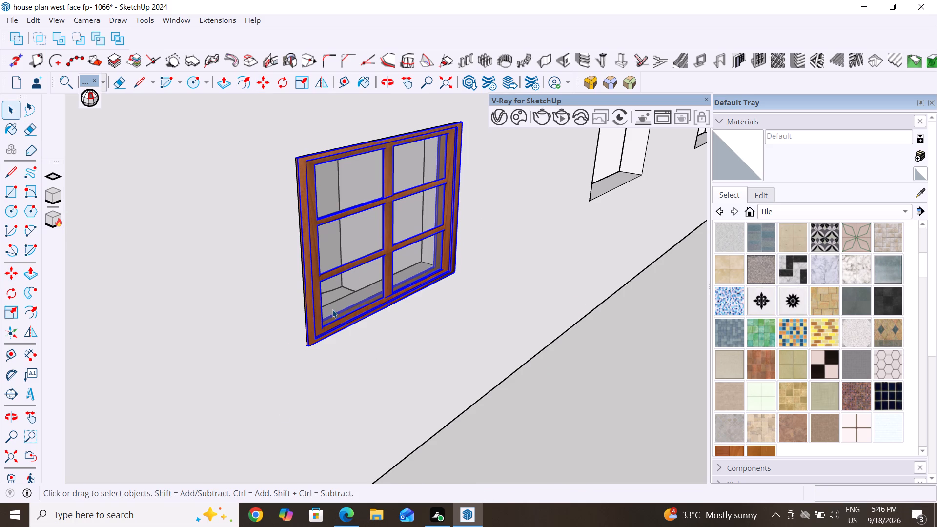
pyautogui.press('Escape')
pyautogui.press('Escape')
pyautogui.press('Escape')
pyautogui.press('Escape')
pyautogui.press('Escape')
pyautogui.click(531, 448)
pyautogui.click(351, 317)
pyautogui.press('m')
pyautogui.scroll(9, 300, 354)
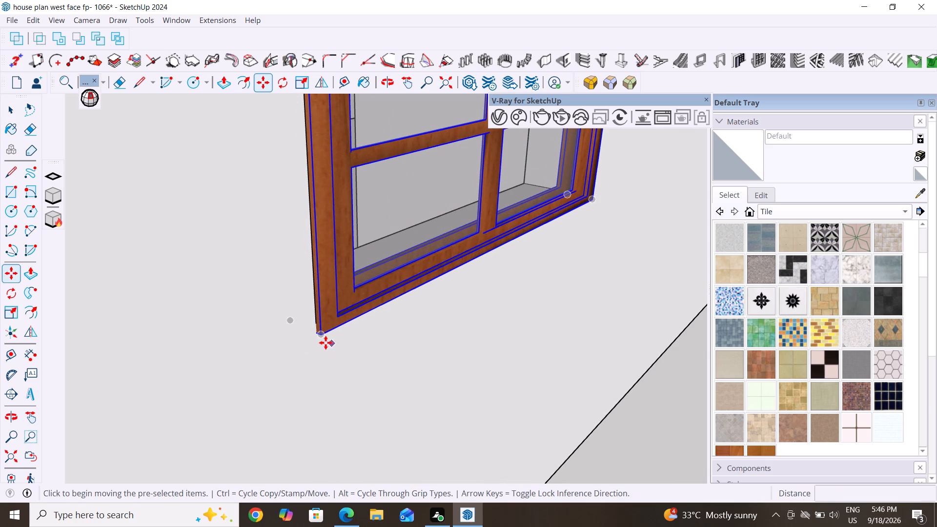
pyautogui.click(331, 326)
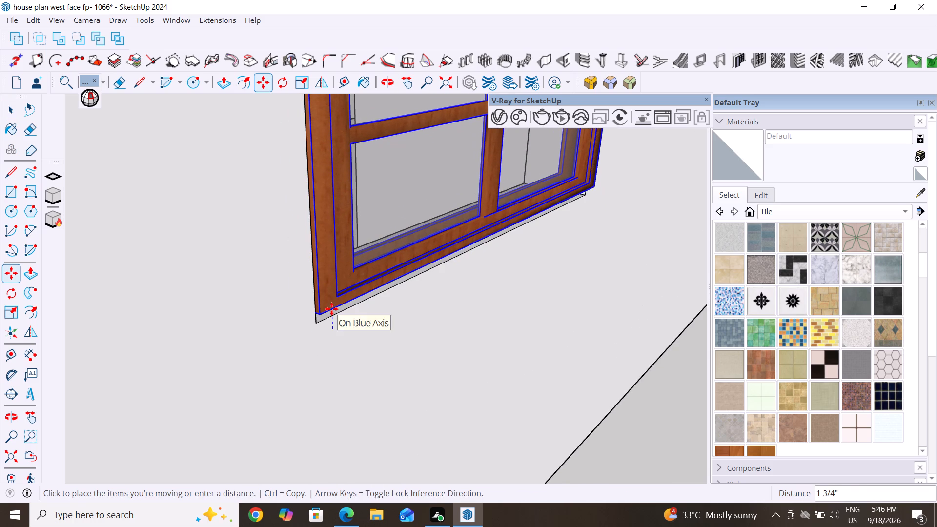
pyautogui.click(331, 309)
pyautogui.click(325, 315)
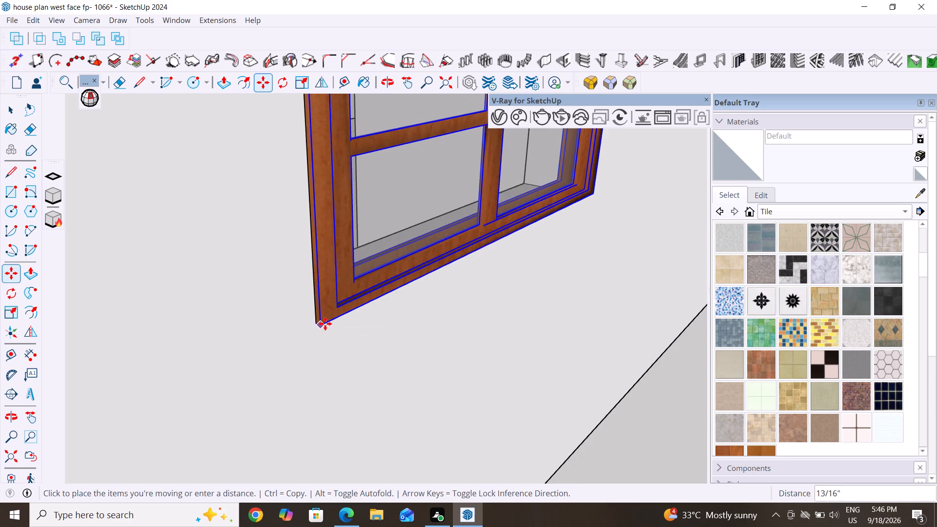
pyautogui.click(317, 323)
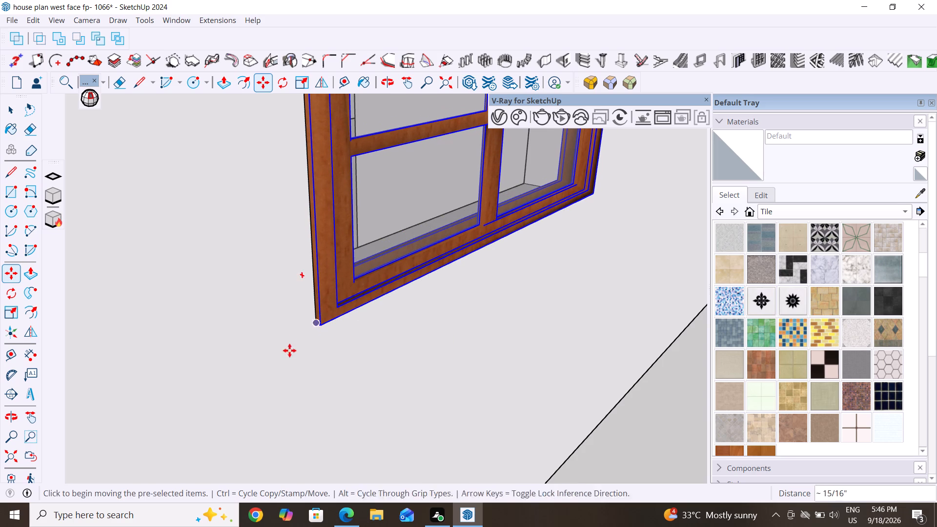
# Move the window copy about 1/2" by its lower outer corner into the opening's lower corner.
pyautogui.scroll(9, 309, 327)
pyautogui.moveTo(325, 347); pyautogui.dragTo(368, 350, button='middle')
pyautogui.scroll(3, 327, 330)
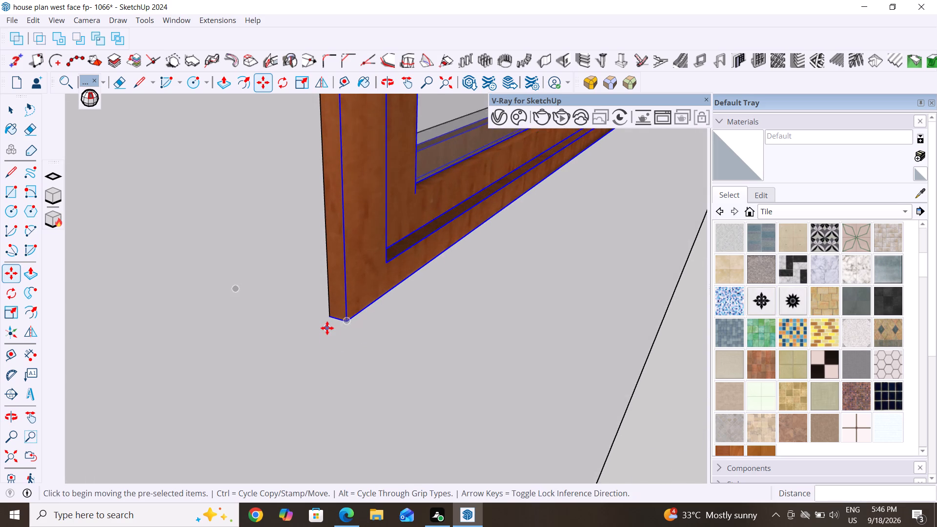
pyautogui.scroll(1, 327, 328)
pyautogui.click(356, 323)
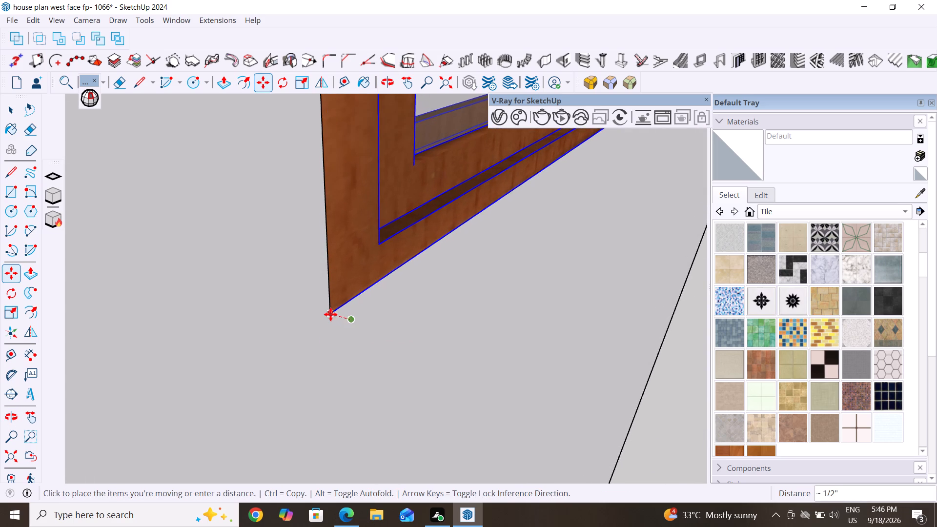
pyautogui.click(328, 314)
# Move the window copy slightly by its side edge facing the next opening, to align it with the opening's side.
pyautogui.scroll(-6, 344, 340)
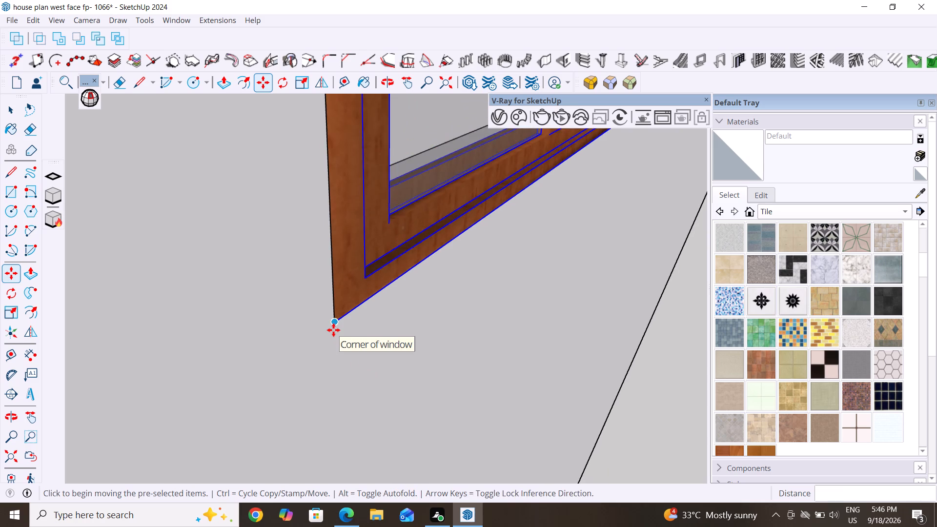
pyautogui.scroll(-17, 333, 330)
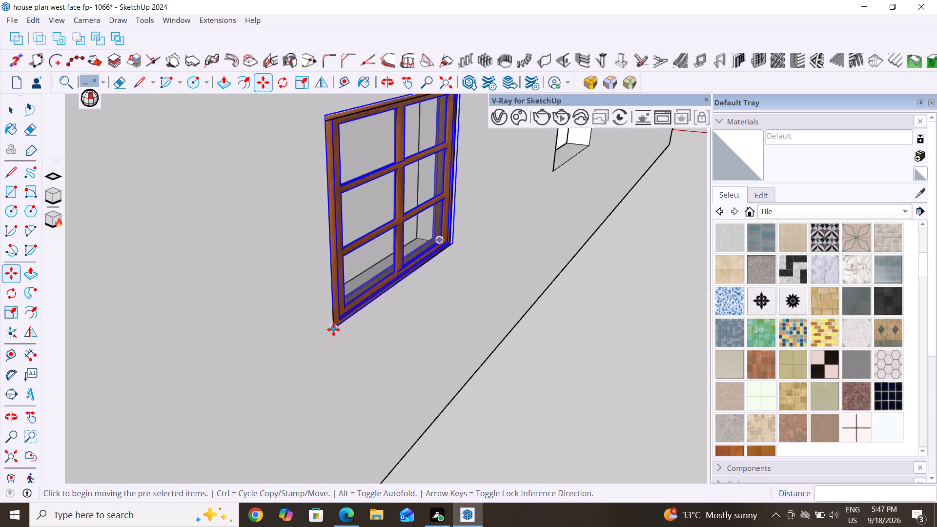
pyautogui.scroll(-7, 333, 329)
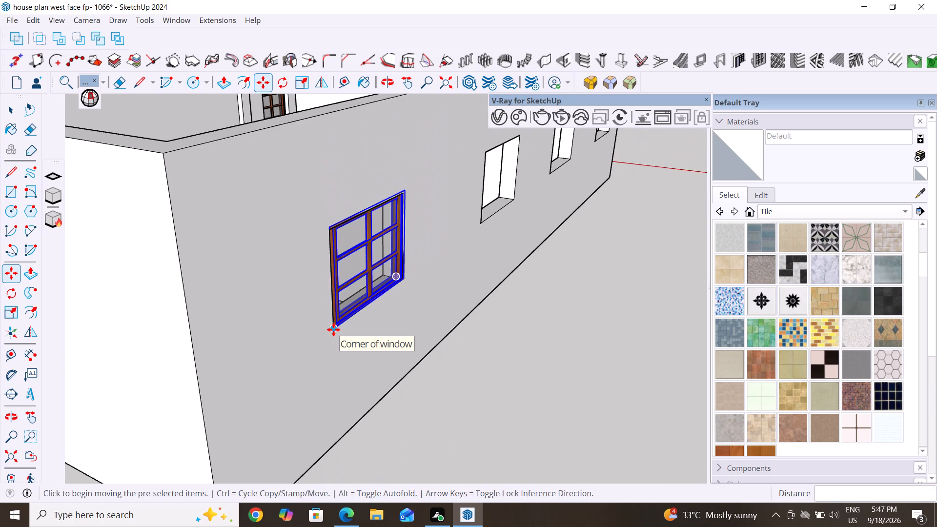
pyautogui.scroll(-8, 333, 329)
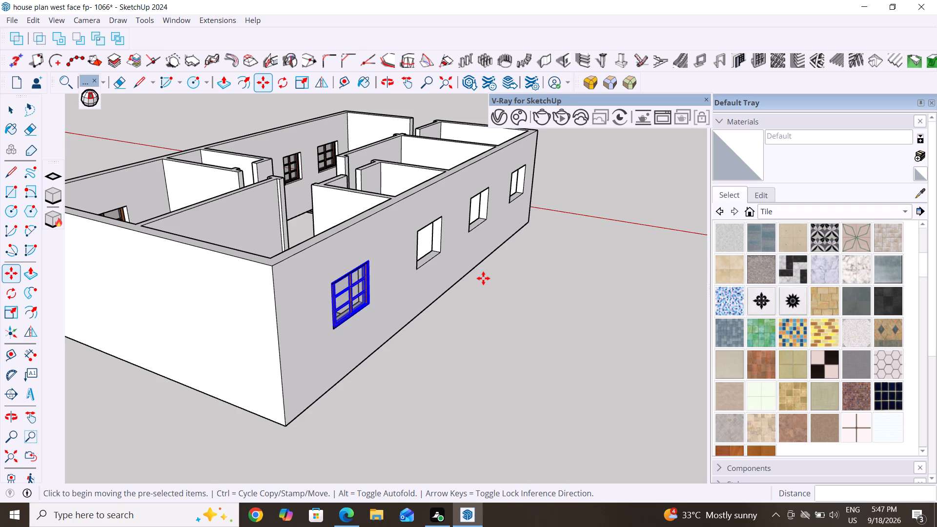
pyautogui.moveTo(489, 309); pyautogui.dragTo(296, 323, button='middle')
pyautogui.scroll(1, 151, 260)
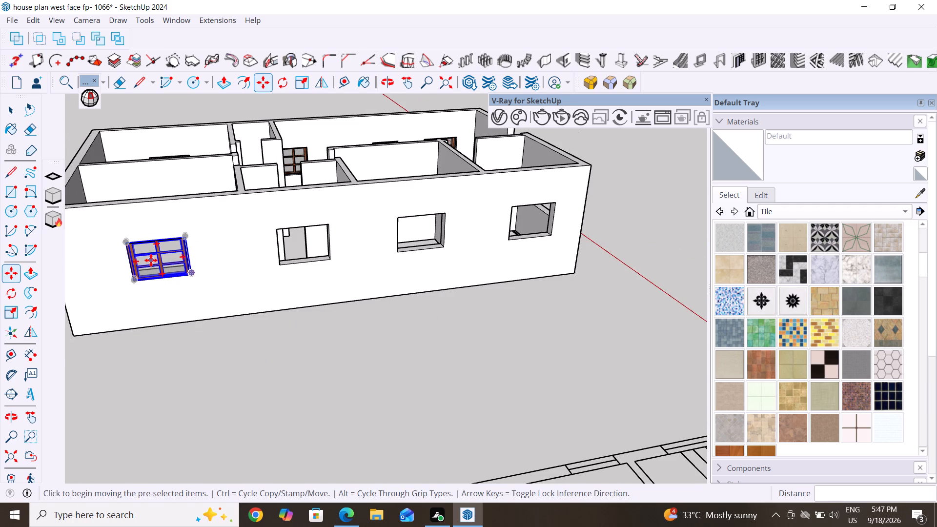
pyautogui.scroll(2, 151, 260)
pyautogui.moveTo(145, 312); pyautogui.dragTo(175, 301, button='middle')
pyautogui.scroll(9, 211, 242)
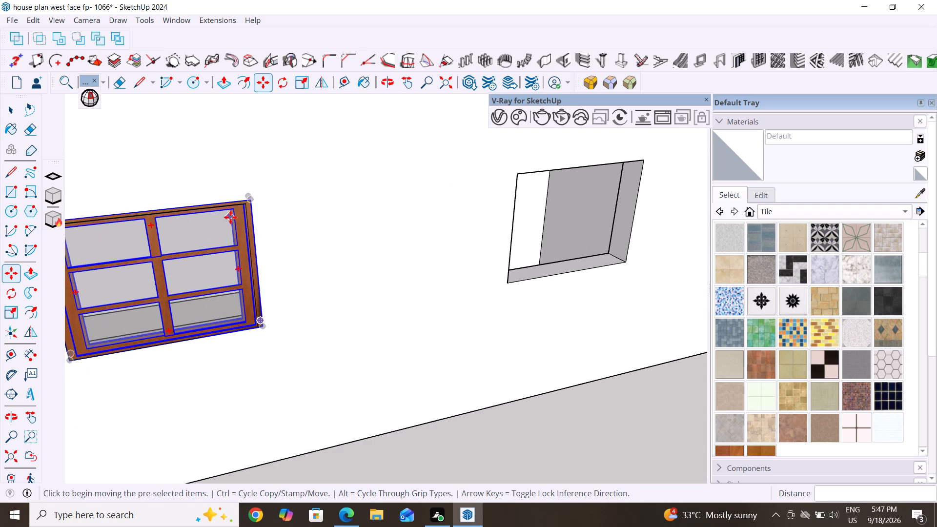
pyautogui.moveTo(233, 279); pyautogui.dragTo(158, 282, button='middle')
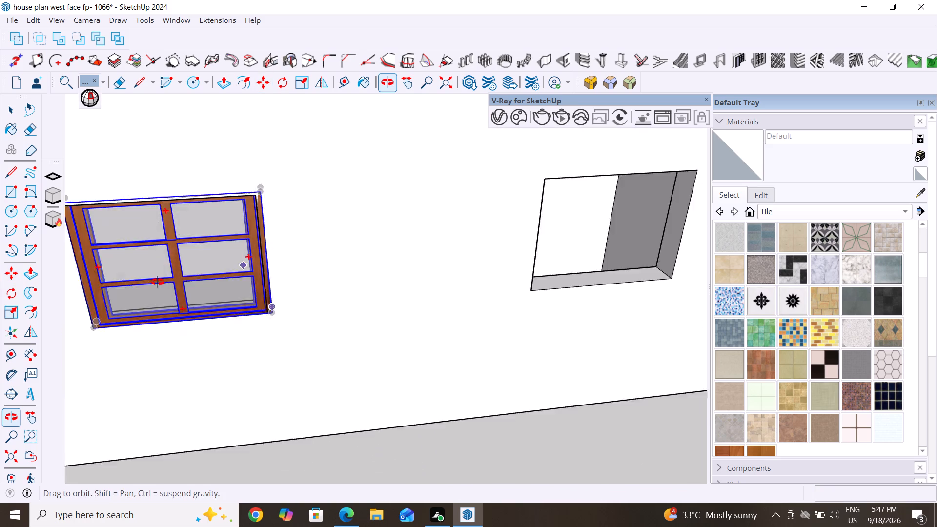
pyautogui.moveTo(158, 282); pyautogui.dragTo(232, 187, button='middle')
pyautogui.scroll(-3, 221, 334)
pyautogui.scroll(5, 263, 308)
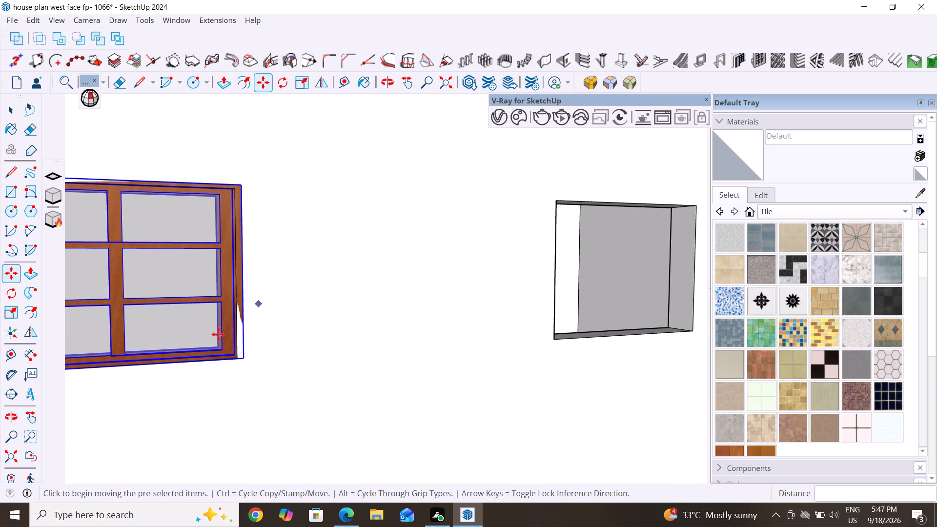
pyautogui.scroll(4, 233, 304)
pyautogui.click(247, 278)
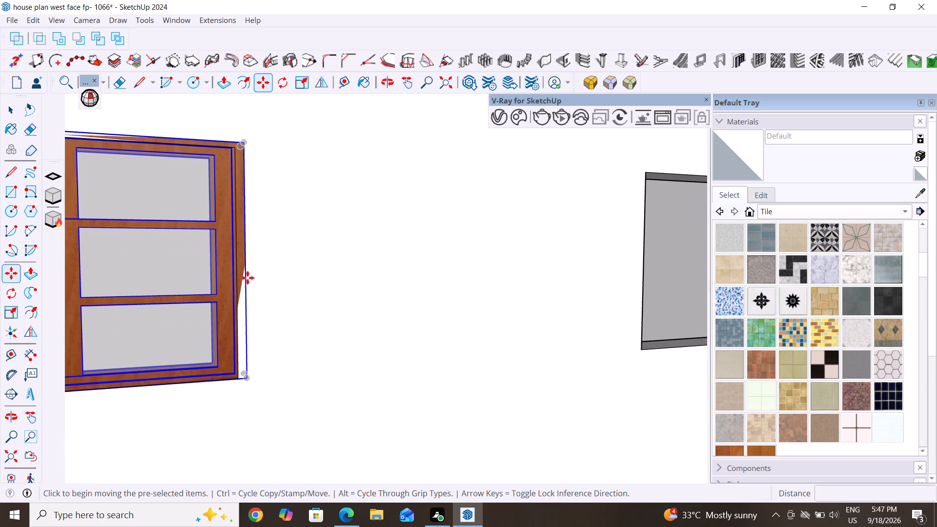
pyautogui.click(239, 279)
# Move the window copy about 13/16" from its upper edge onto the opening's upper edge.
pyautogui.scroll(-5, 353, 195)
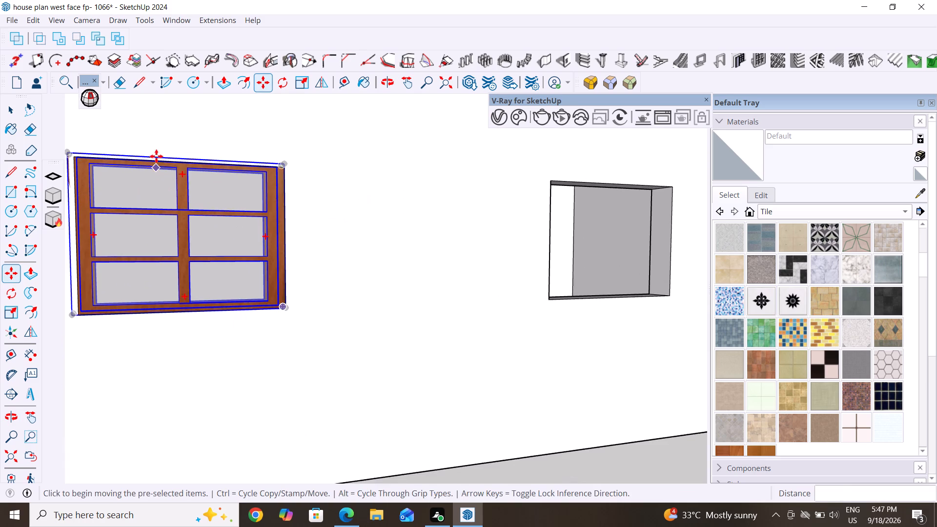
pyautogui.scroll(4, 157, 155)
pyautogui.click(180, 161)
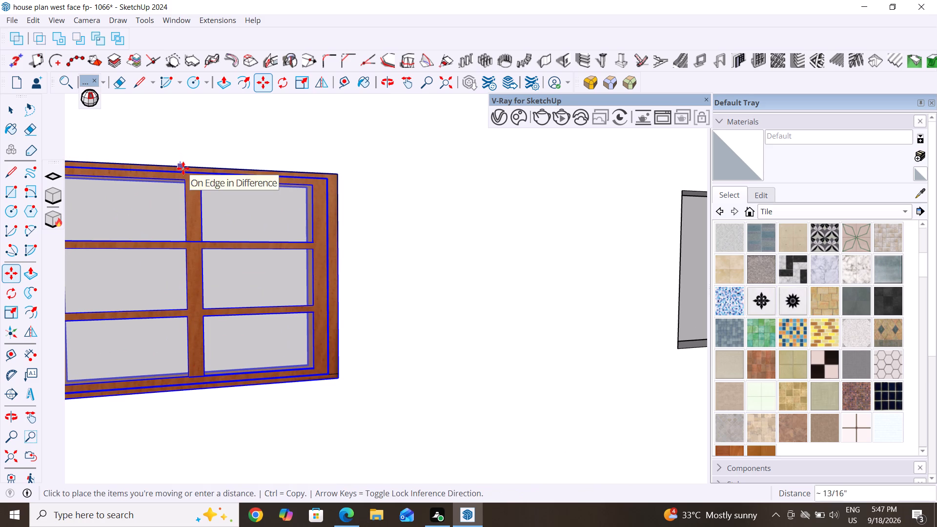
pyautogui.click(183, 166)
# Move the window copy slightly by its side edge nearest the house corner, to align it with the opening's side.
pyautogui.scroll(-5, 462, 243)
pyautogui.moveTo(488, 273); pyautogui.dragTo(462, 327, button='middle')
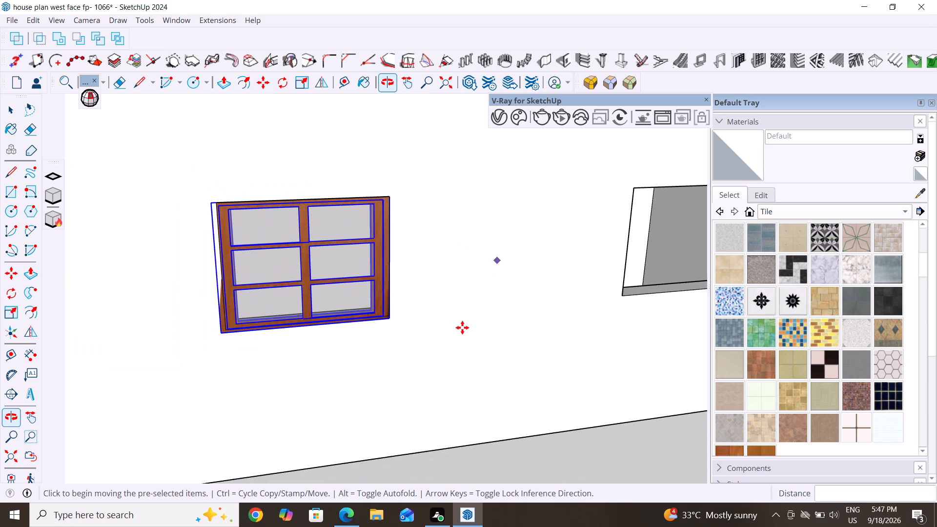
pyautogui.click(217, 284)
pyautogui.click(219, 284)
# Move the window copy about 13/16" from its lower edge onto the opening's lower edge, and deselect it.
pyautogui.scroll(-4, 204, 277)
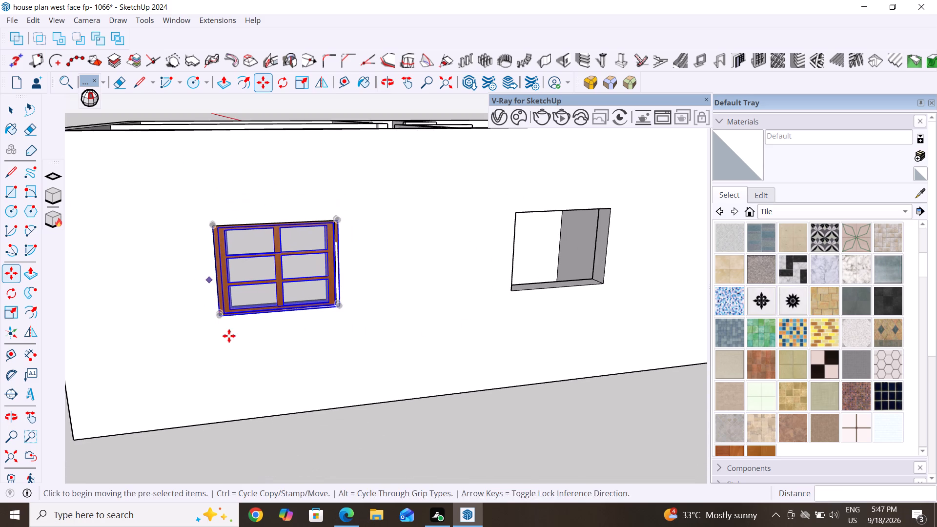
pyautogui.scroll(4, 302, 300)
pyautogui.moveTo(249, 353); pyautogui.dragTo(270, 319, button='middle')
pyautogui.scroll(8, 270, 318)
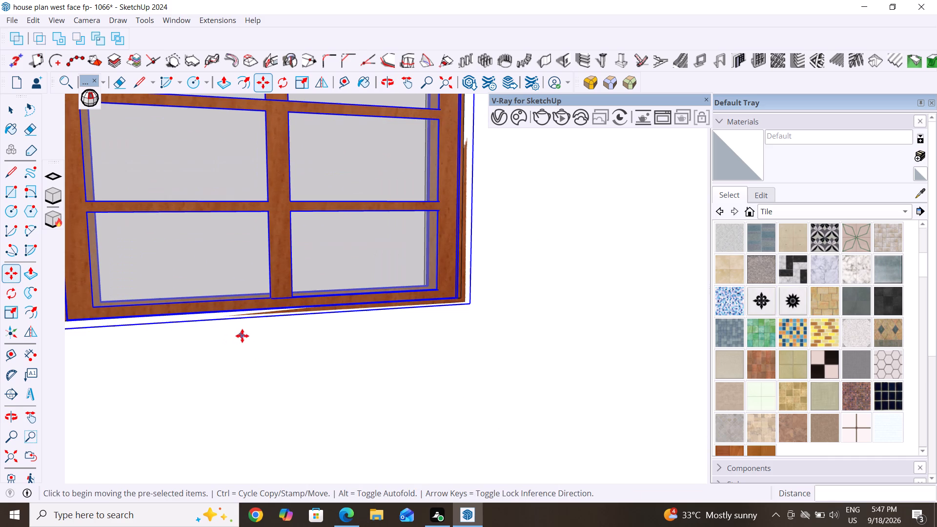
pyautogui.click(280, 316)
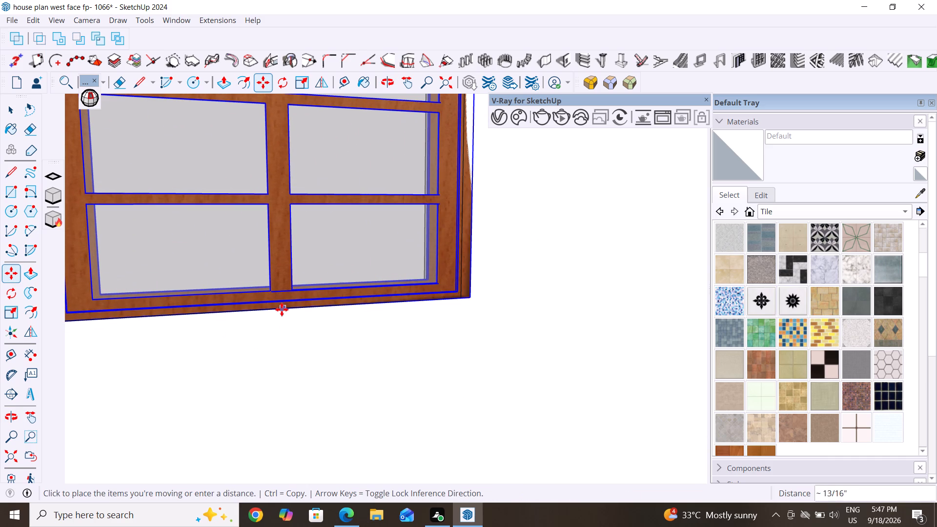
pyautogui.click(282, 309)
pyautogui.scroll(-7, 245, 359)
pyautogui.press('Escape')
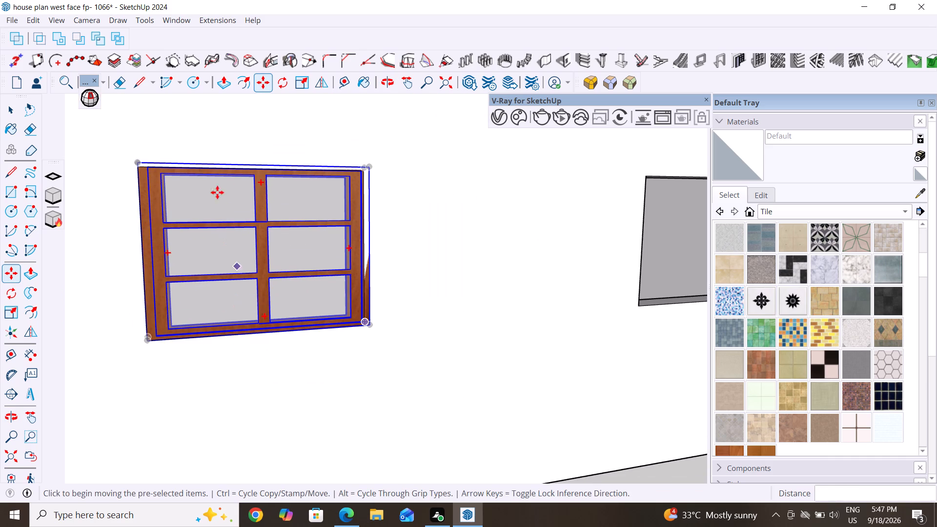
pyautogui.press('Escape')
pyautogui.press('Escape')
# Reselect the wooden window copy in the opposite wall's first opening.
pyautogui.scroll(-5, 277, 348)
pyautogui.moveTo(353, 370); pyautogui.dragTo(321, 396, button='middle')
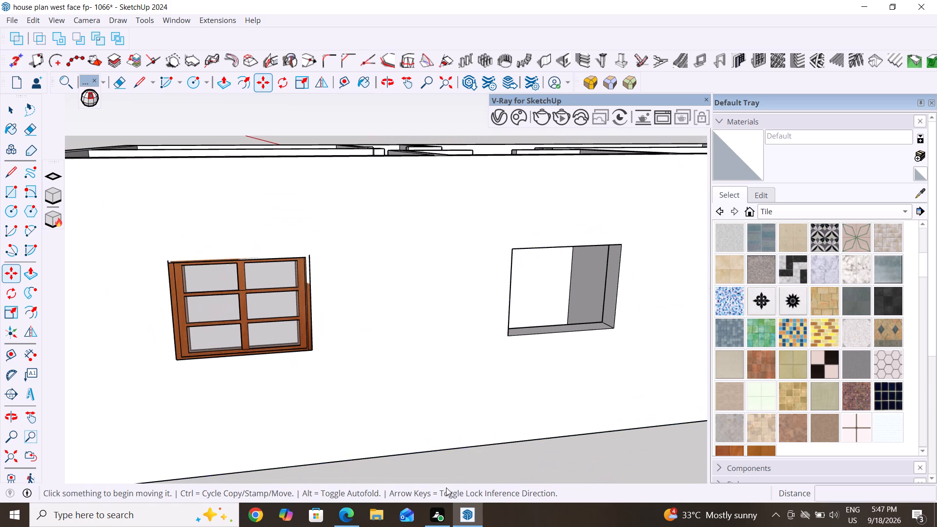
pyautogui.doubleClick(514, 460)
pyautogui.press('Escape')
pyautogui.press('Escape')
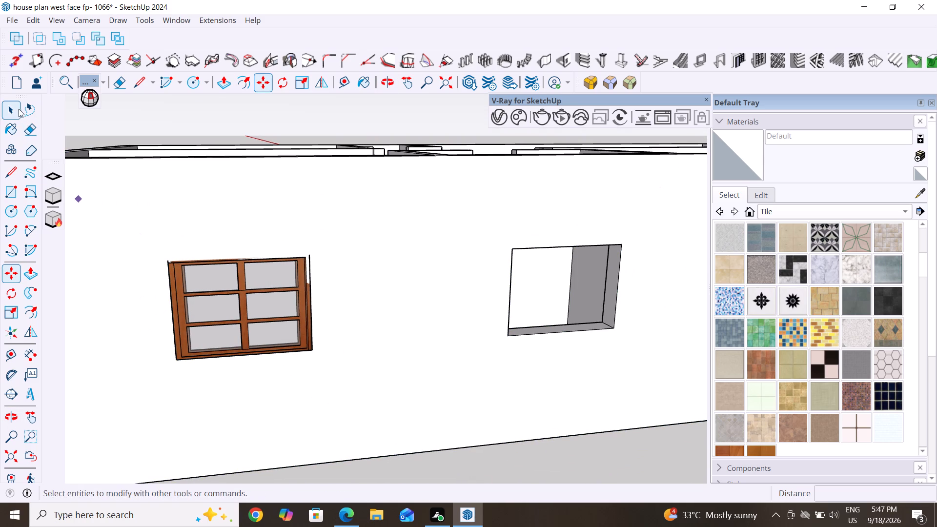
pyautogui.click(14, 107)
pyautogui.click(235, 295)
pyautogui.press('Escape')
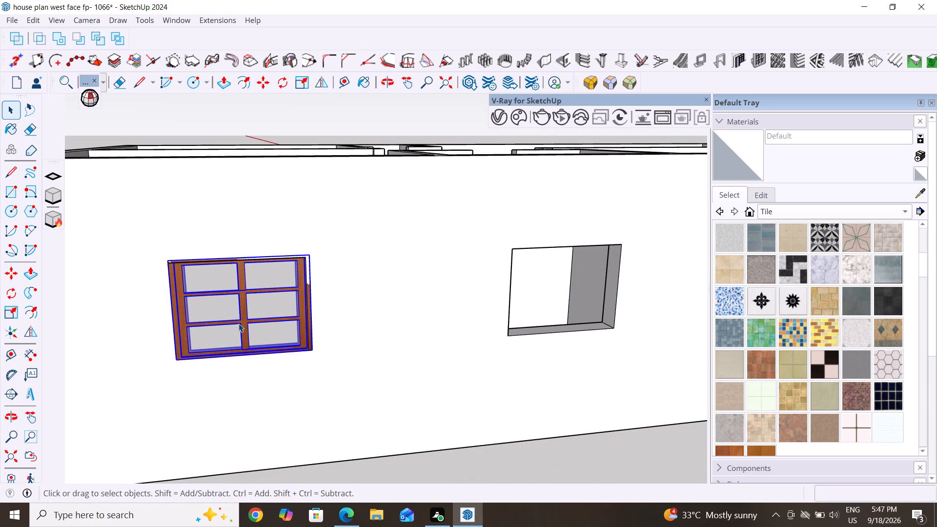
pyautogui.press('Escape')
pyautogui.press('Escape')
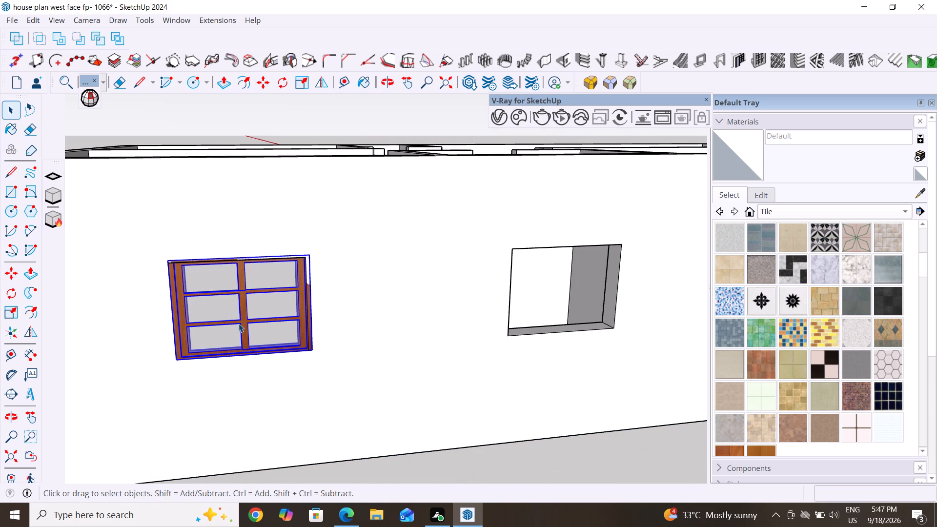
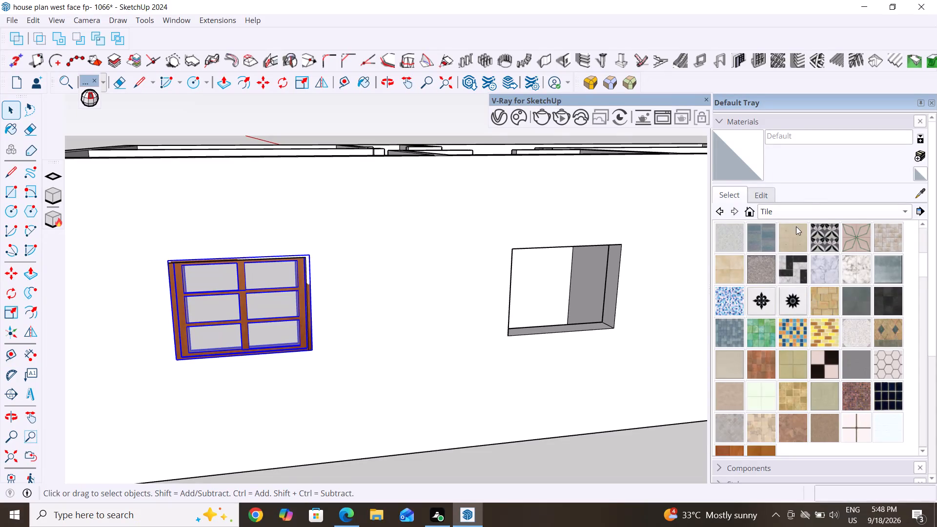
# Copy the selected wooden window from the wall's first opening into its second opening, from lower corner to lower corner.
pyautogui.scroll(-3, 193, 389)
pyautogui.press('Escape')
pyautogui.press('Escape')
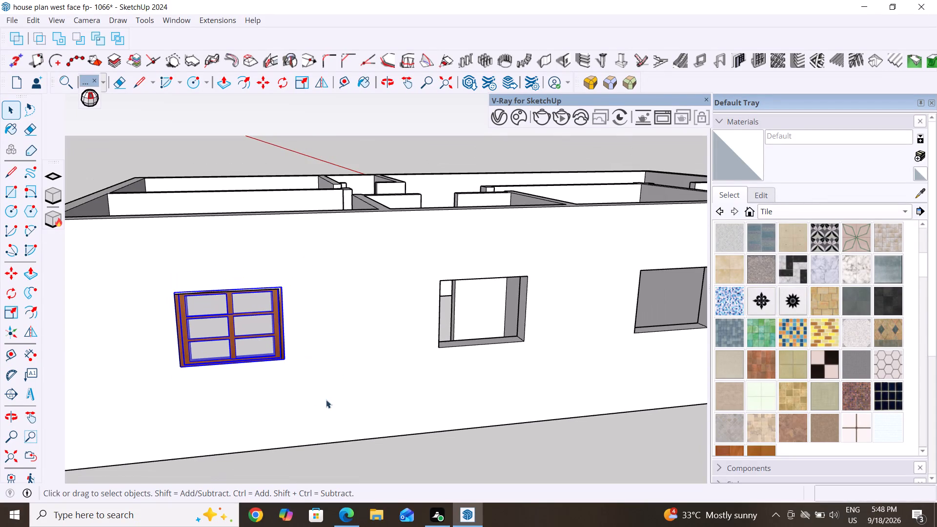
pyautogui.moveTo(488, 365); pyautogui.dragTo(497, 353, button='middle')
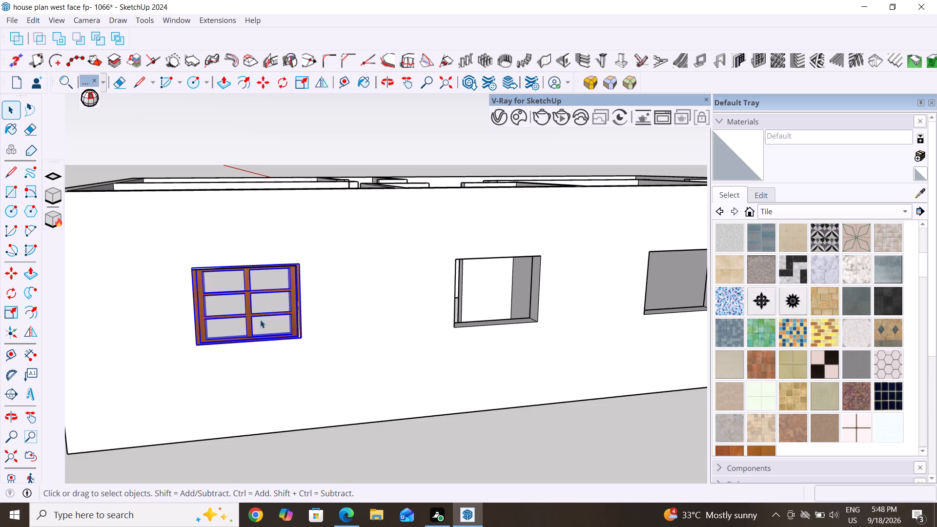
pyautogui.press('m')
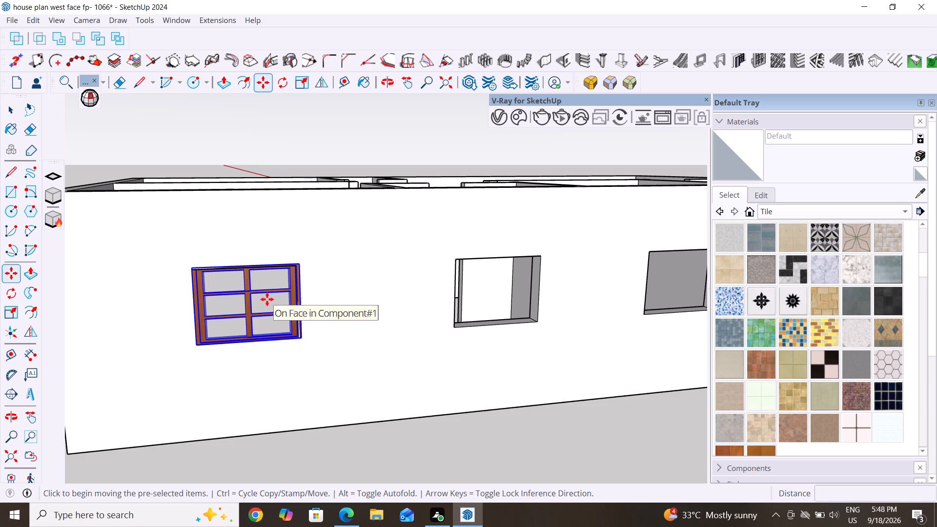
pyautogui.click(198, 345)
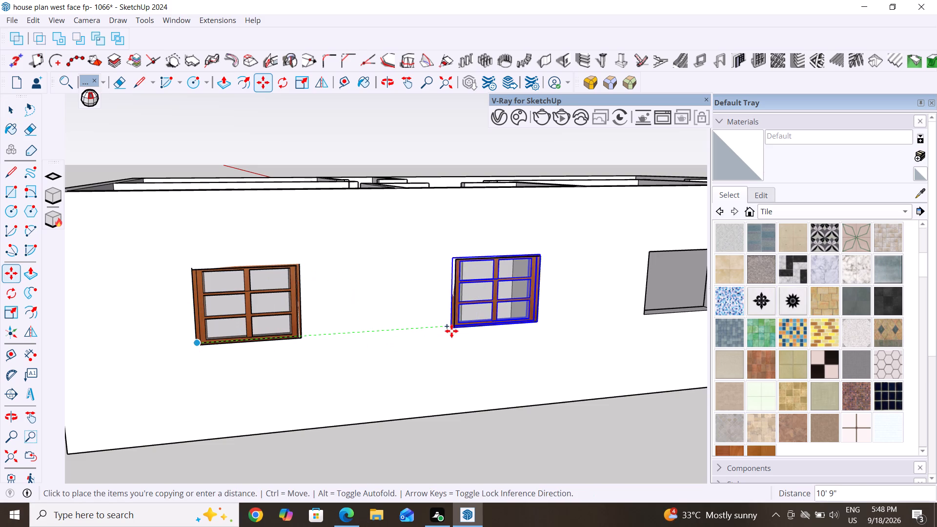
pyautogui.click(455, 325)
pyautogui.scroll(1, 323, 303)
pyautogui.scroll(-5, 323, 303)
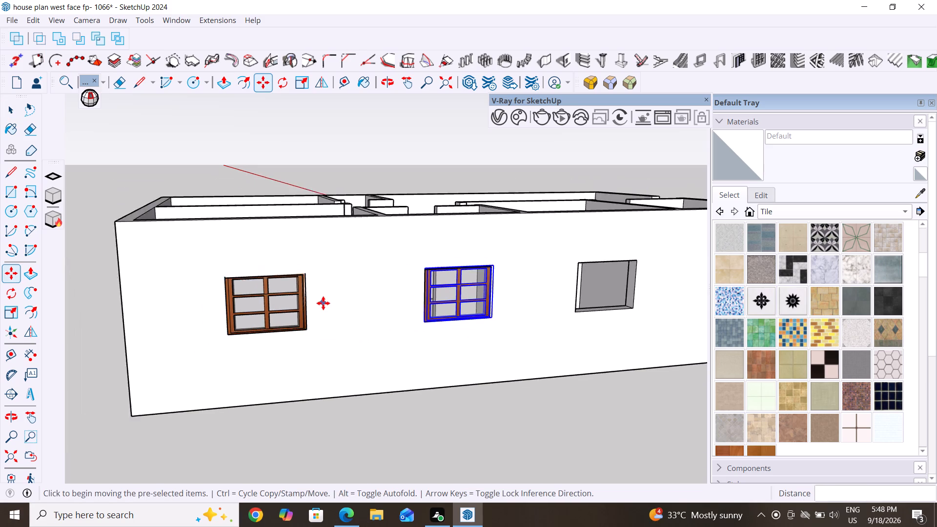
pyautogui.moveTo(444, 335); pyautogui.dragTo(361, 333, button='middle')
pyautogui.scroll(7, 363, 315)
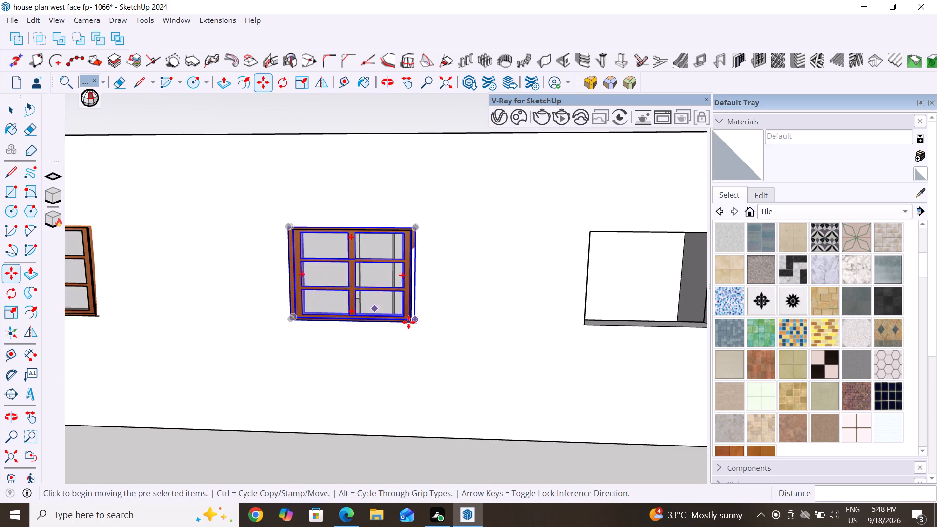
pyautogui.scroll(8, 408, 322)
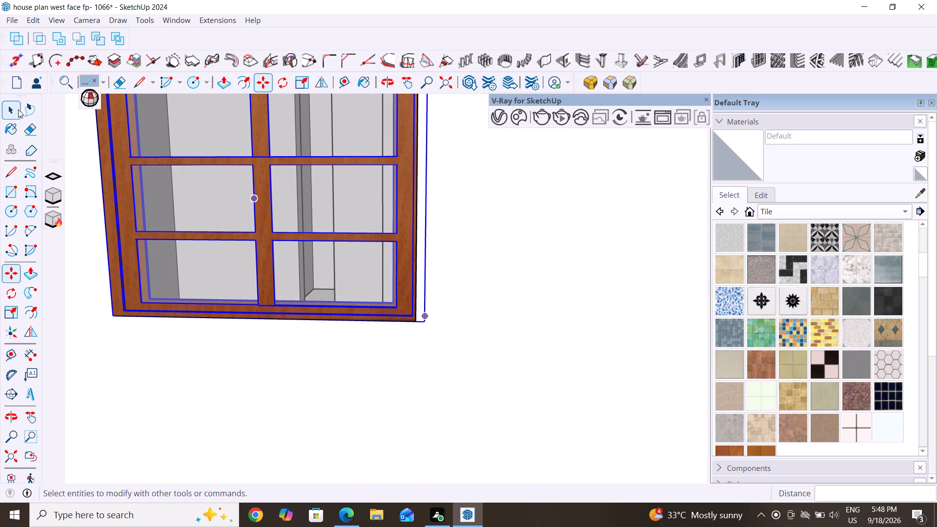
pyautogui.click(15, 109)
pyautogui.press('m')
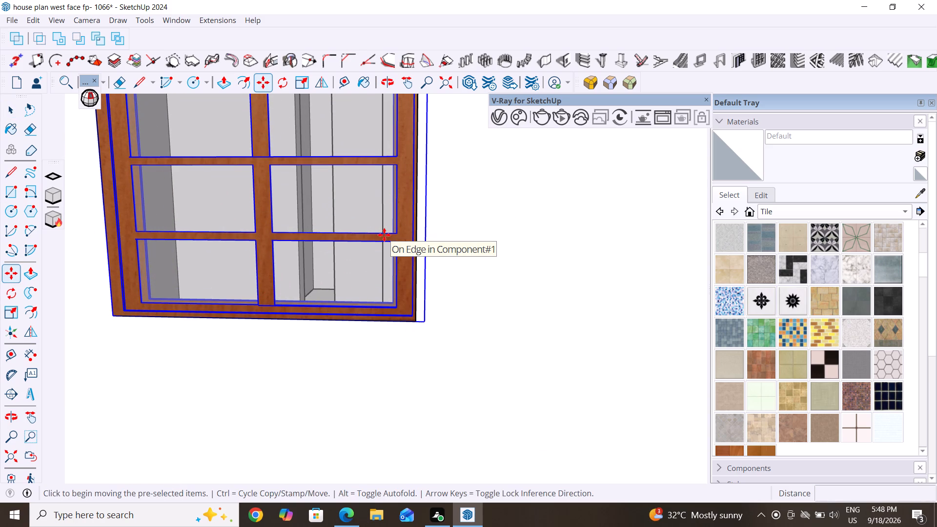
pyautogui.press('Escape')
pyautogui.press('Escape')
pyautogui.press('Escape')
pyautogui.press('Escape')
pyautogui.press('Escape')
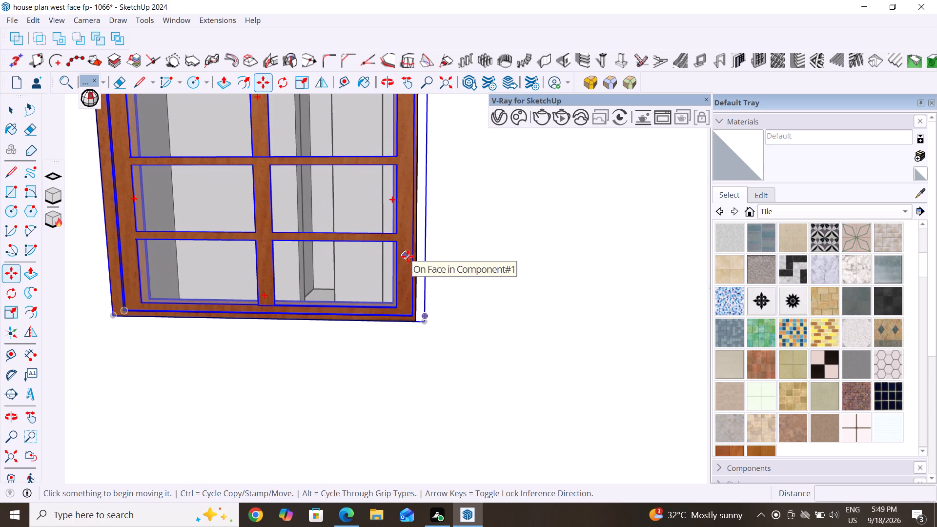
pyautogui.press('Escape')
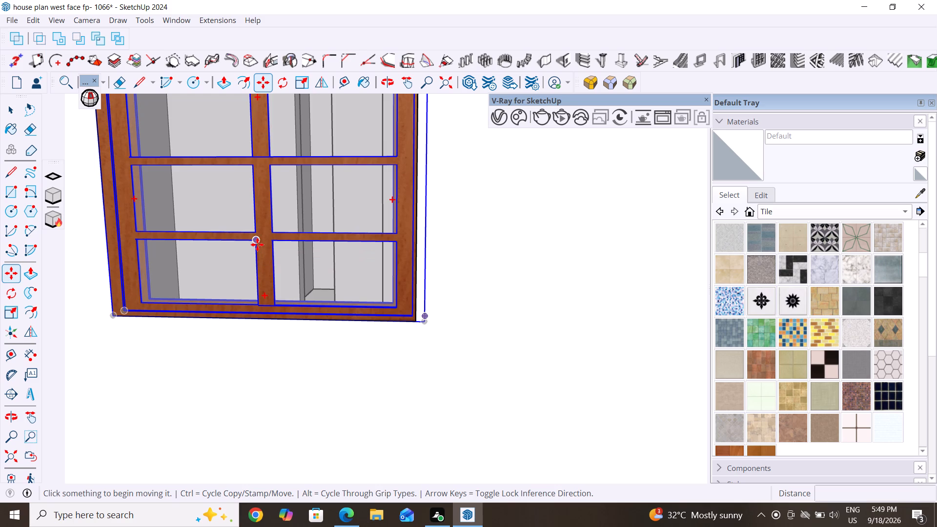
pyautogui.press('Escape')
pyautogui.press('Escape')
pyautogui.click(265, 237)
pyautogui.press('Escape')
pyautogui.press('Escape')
# Scale the second opening's window copy to about 0.97 of its width so its side edge meets the opening's edge.
pyautogui.scroll(-2, 283, 389)
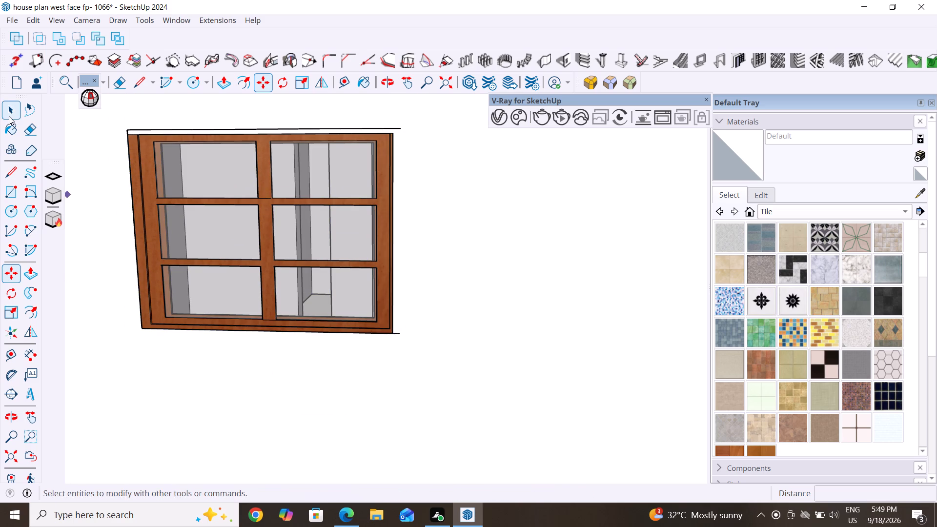
pyautogui.click(9, 116)
pyautogui.click(265, 221)
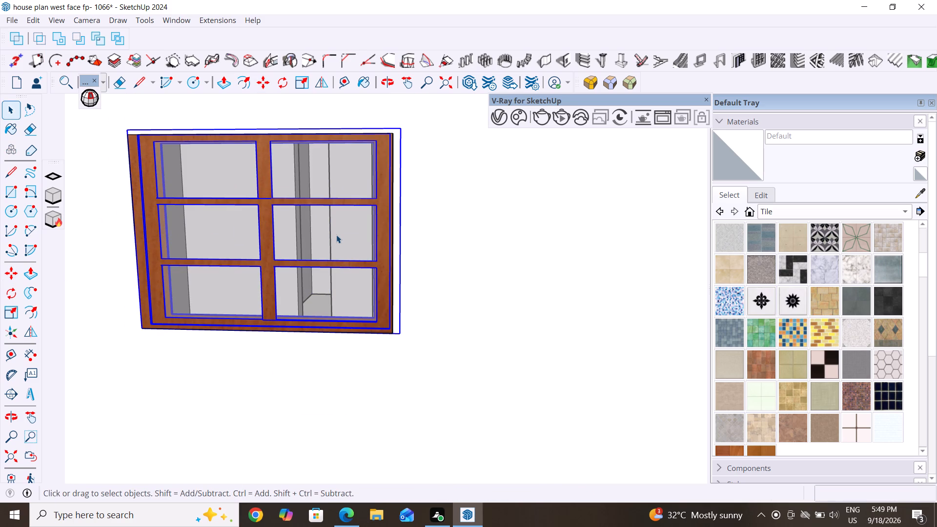
pyautogui.press('s')
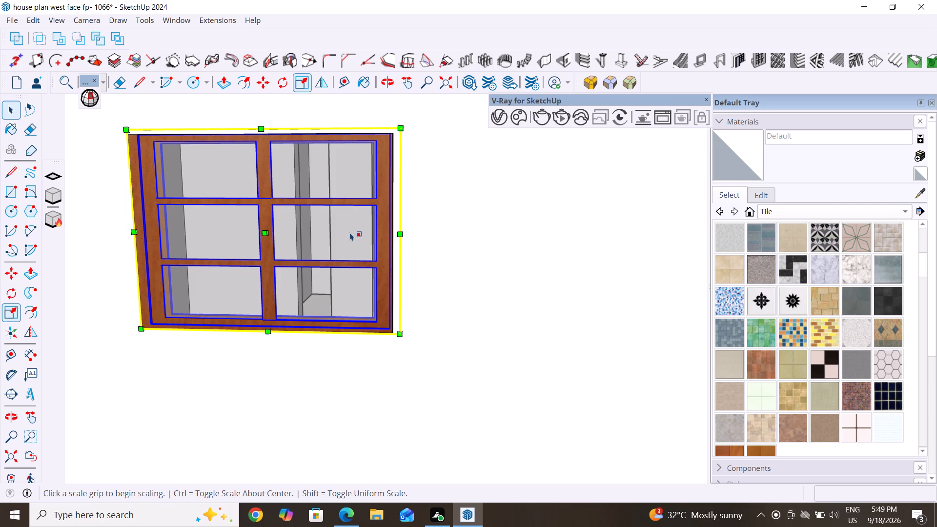
pyautogui.click(399, 232)
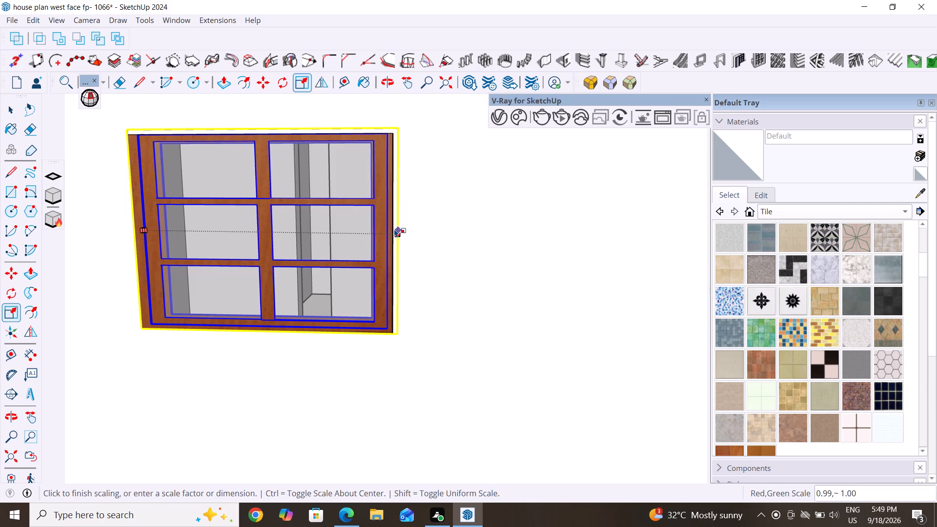
pyautogui.click(391, 227)
pyautogui.scroll(-1, 179, 358)
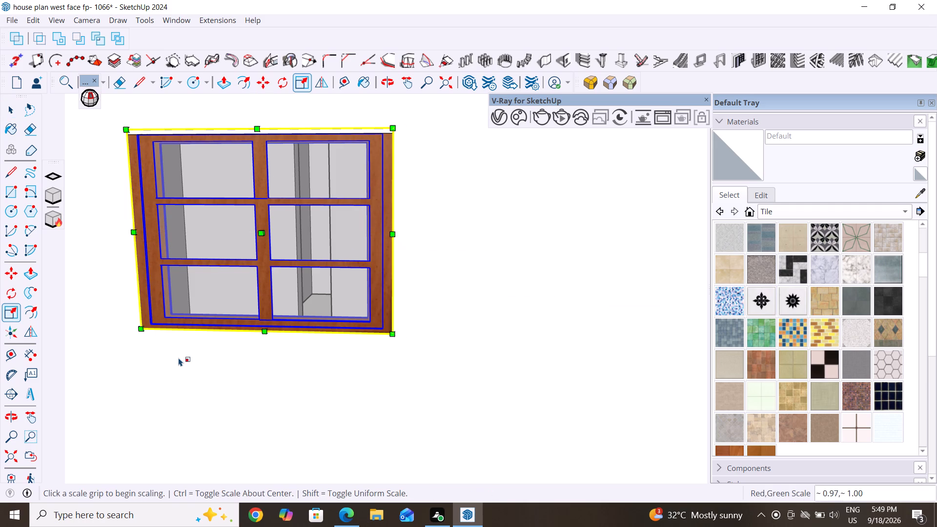
pyautogui.scroll(-1, 179, 358)
pyautogui.scroll(3, 132, 263)
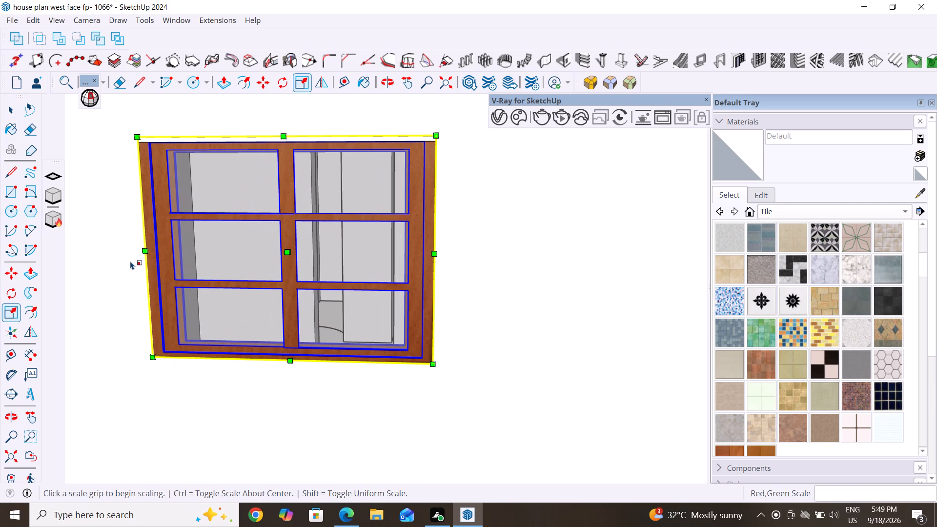
pyautogui.press('Escape')
pyautogui.press('Escape')
# Copy the resized window 9' 6 1/2" along the wall into the third opening, from side edge to side edge.
pyautogui.scroll(-6, 130, 261)
pyautogui.moveTo(299, 369); pyautogui.dragTo(339, 380, button='middle')
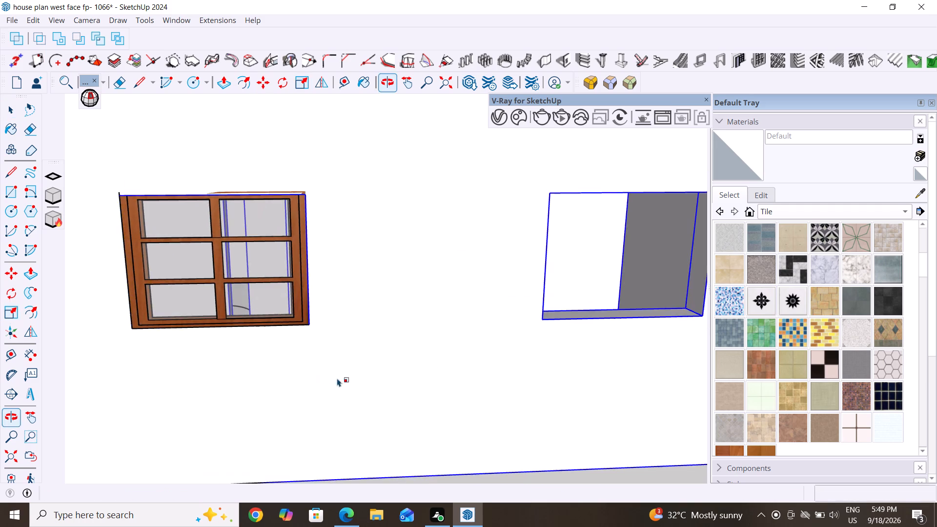
pyautogui.scroll(-5, 276, 354)
pyautogui.click(13, 114)
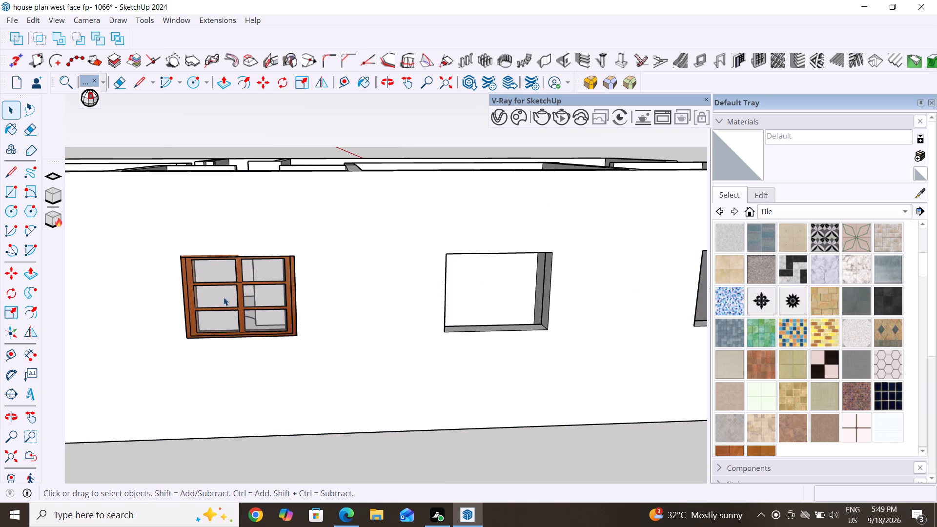
pyautogui.click(239, 302)
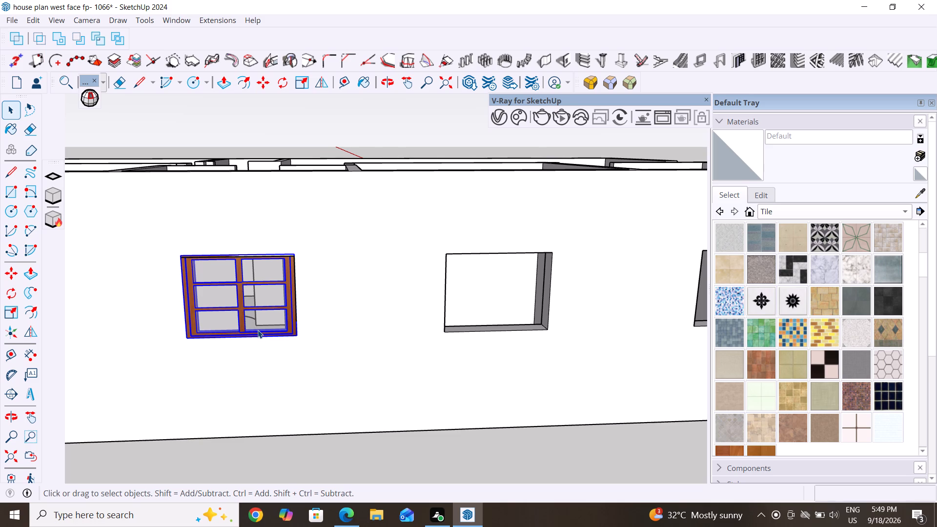
pyautogui.press('m')
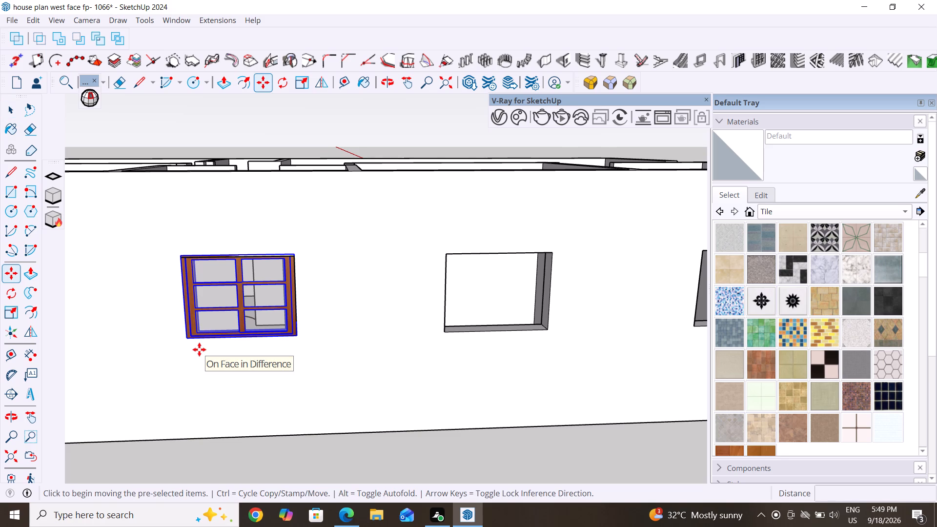
pyautogui.click(184, 301)
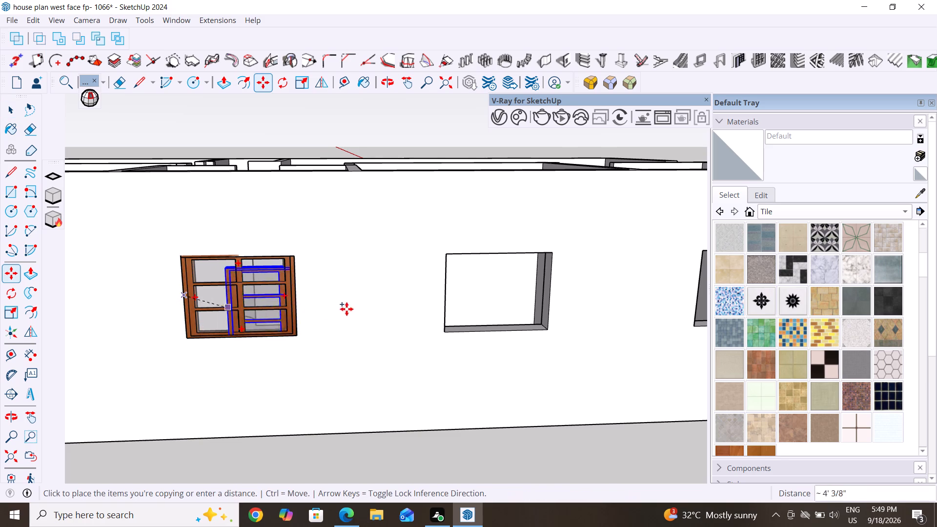
pyautogui.click(448, 294)
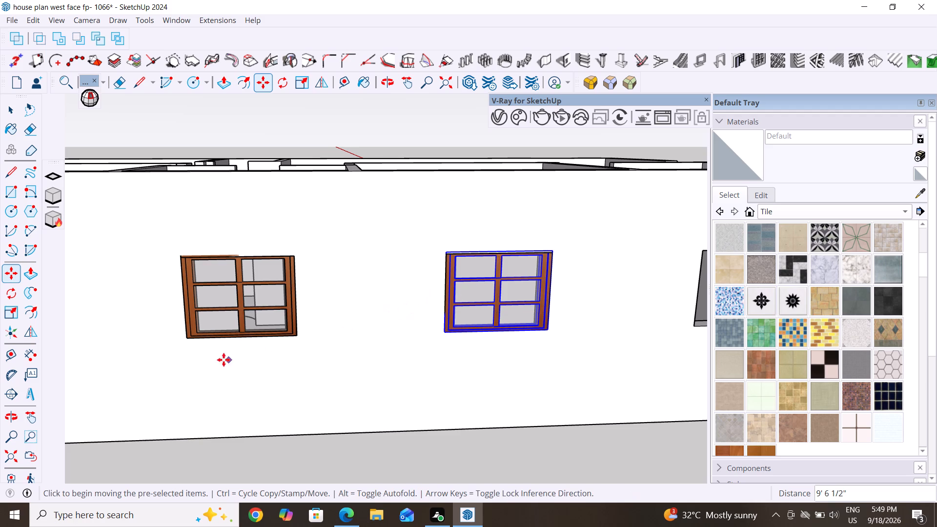
# Copy the third opening's window 9' 10 3/16" along the wall into the fourth opening, side edge to side edge.
pyautogui.scroll(-6, 236, 344)
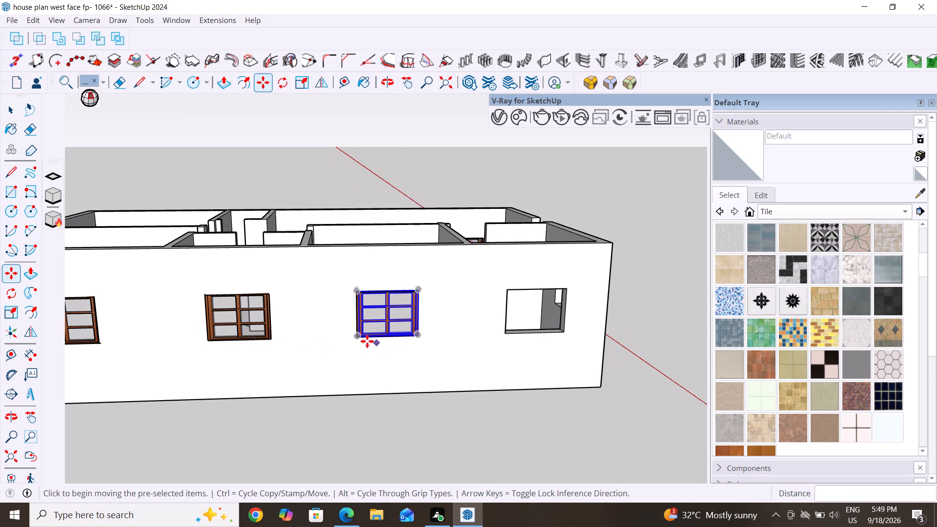
pyautogui.press('Escape')
pyautogui.press('Escape')
pyautogui.press('Escape')
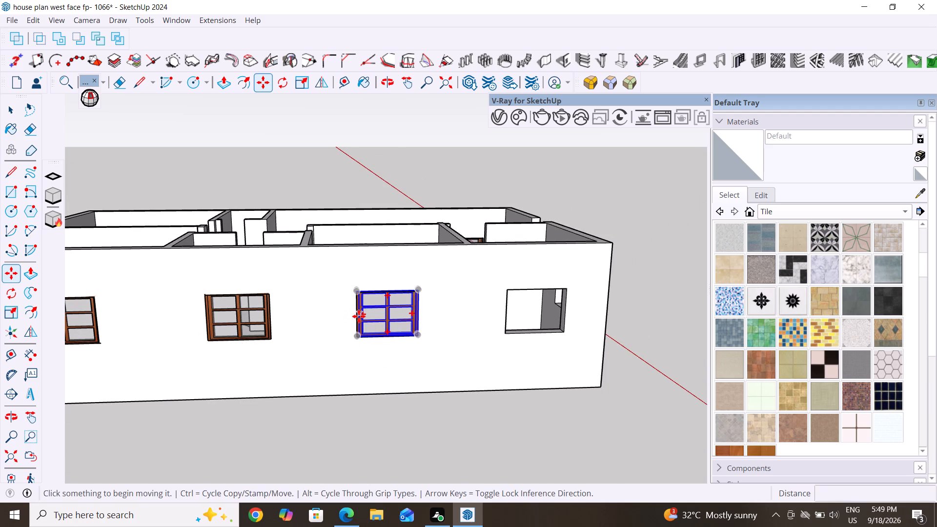
pyautogui.click(355, 316)
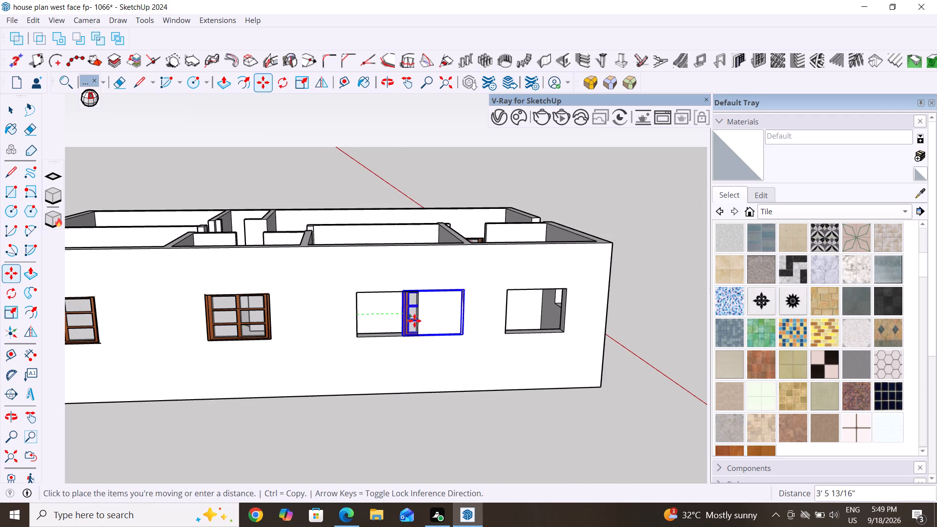
pyautogui.scroll(4, 514, 318)
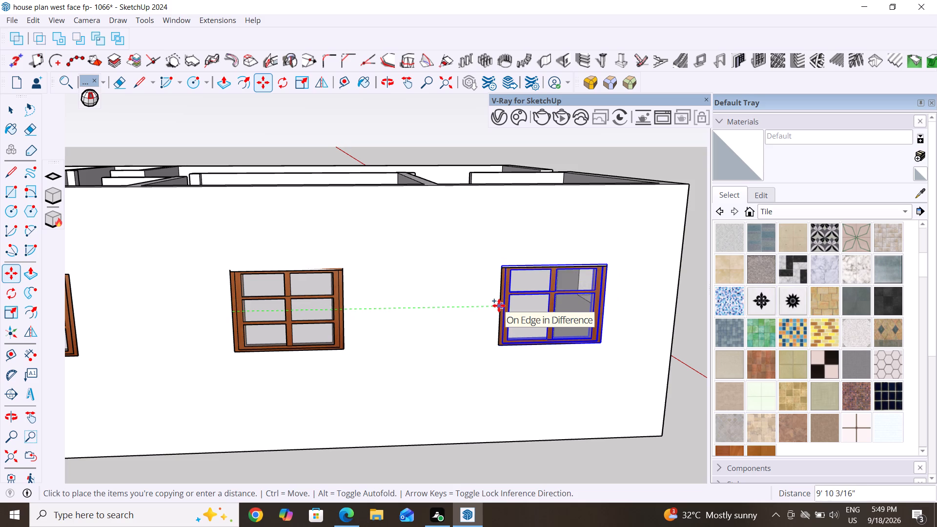
pyautogui.click(499, 305)
# Examine the four fitted windows along the wall and the adjoining entrance wall with its window opening.
pyautogui.scroll(-4, 458, 343)
pyautogui.moveTo(461, 354); pyautogui.dragTo(286, 417, button='middle')
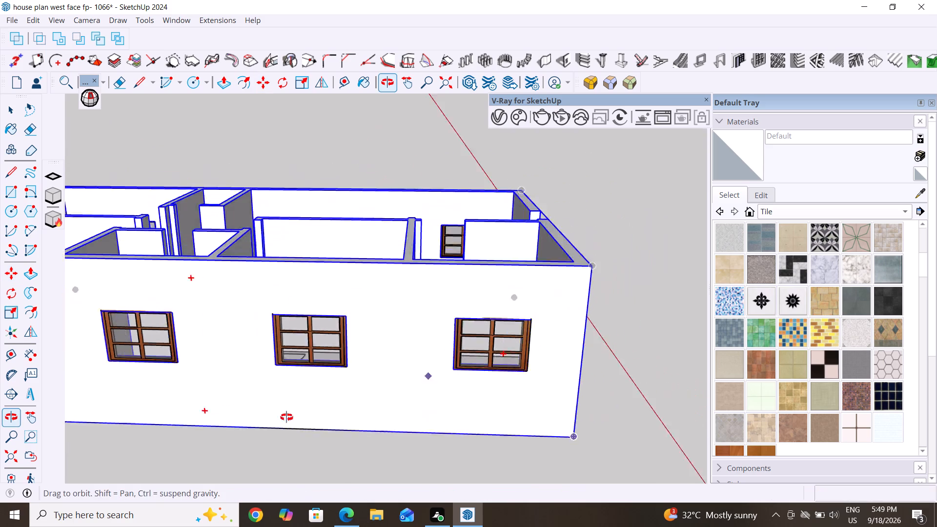
pyautogui.moveTo(286, 417); pyautogui.dragTo(189, 416, button='middle')
pyautogui.scroll(-4, 237, 345)
pyautogui.scroll(3, 225, 376)
pyautogui.moveTo(246, 385); pyautogui.dragTo(330, 411, button='middle')
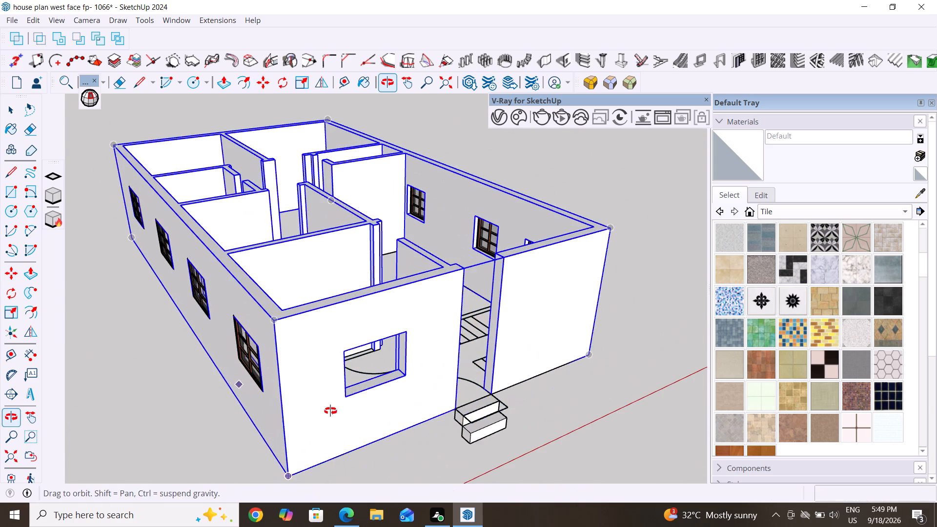
pyautogui.moveTo(330, 411); pyautogui.dragTo(359, 412, button='middle')
pyautogui.press('Escape')
pyautogui.press('Escape')
pyautogui.scroll(1, 362, 412)
pyautogui.moveTo(363, 413); pyautogui.dragTo(450, 333, button='middle')
pyautogui.press('Escape')
pyautogui.press('Escape')
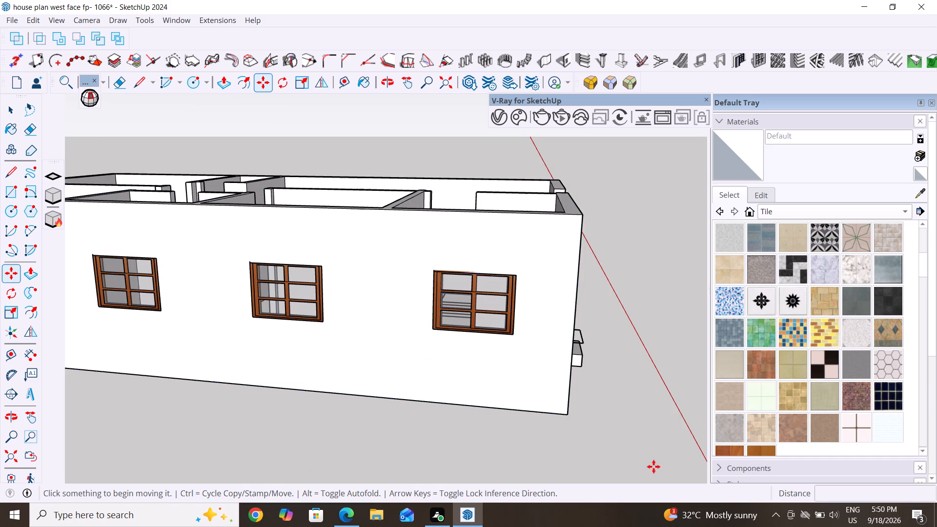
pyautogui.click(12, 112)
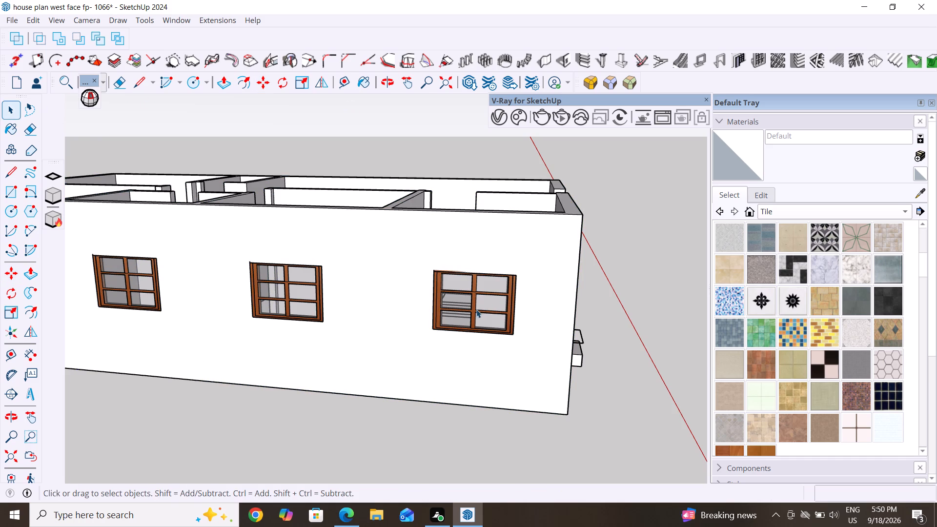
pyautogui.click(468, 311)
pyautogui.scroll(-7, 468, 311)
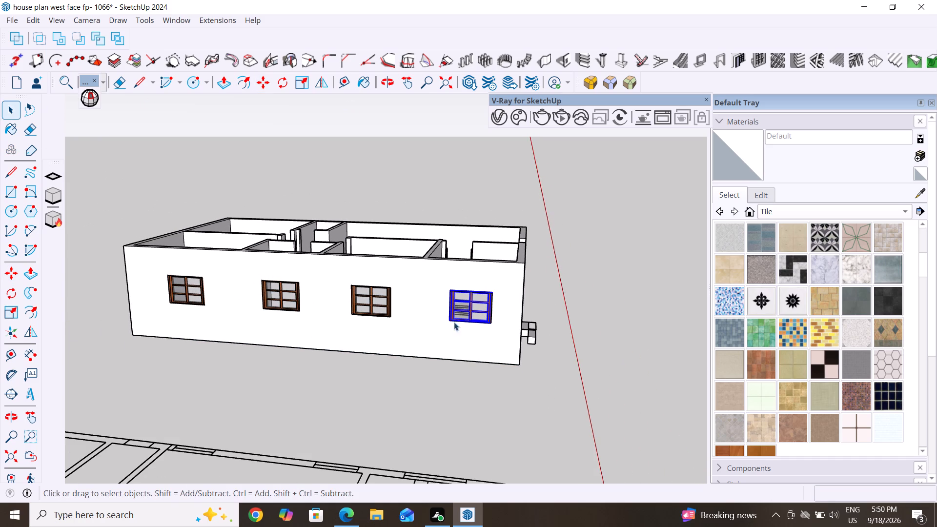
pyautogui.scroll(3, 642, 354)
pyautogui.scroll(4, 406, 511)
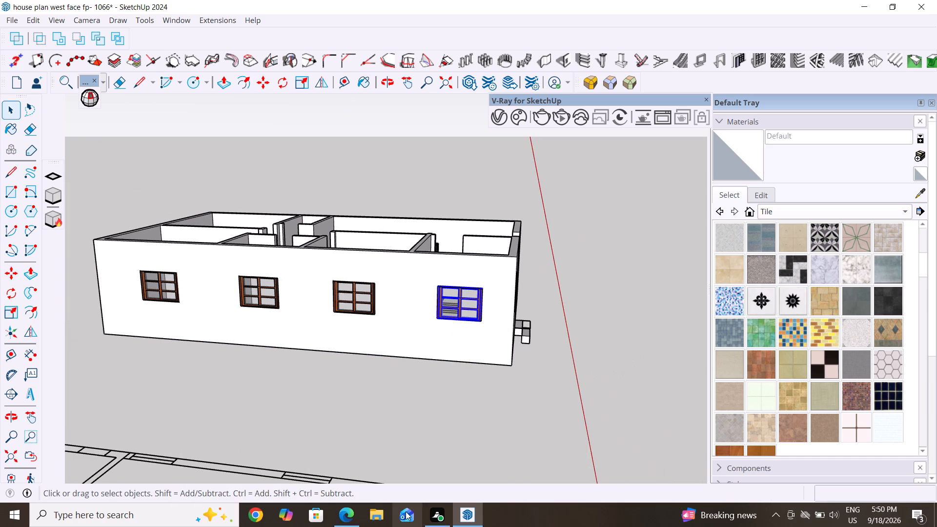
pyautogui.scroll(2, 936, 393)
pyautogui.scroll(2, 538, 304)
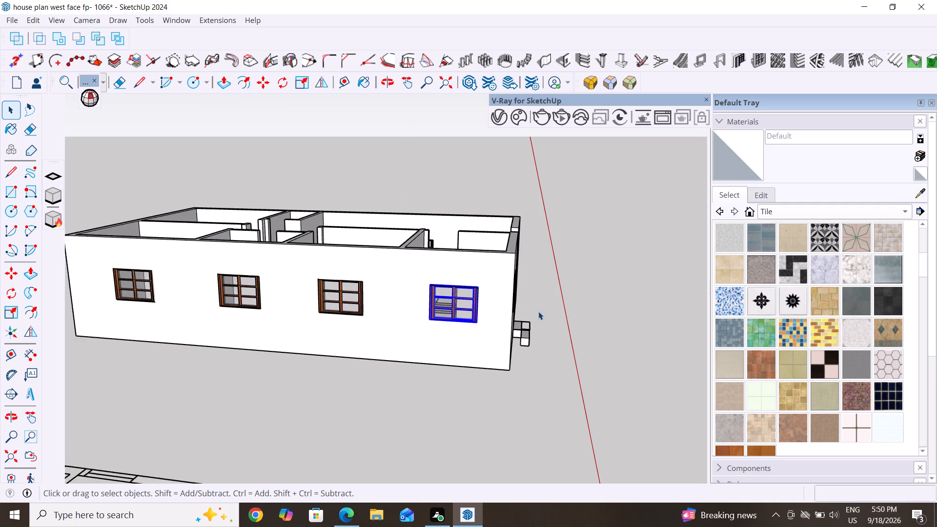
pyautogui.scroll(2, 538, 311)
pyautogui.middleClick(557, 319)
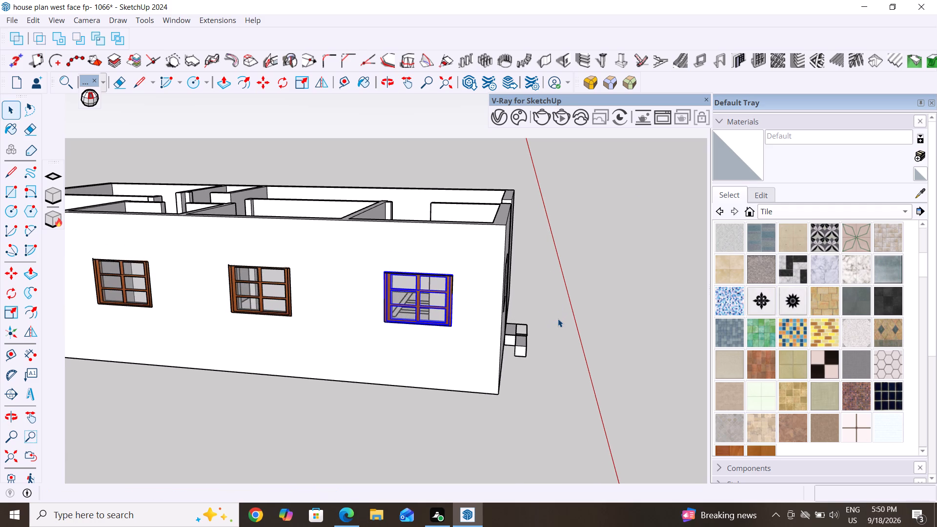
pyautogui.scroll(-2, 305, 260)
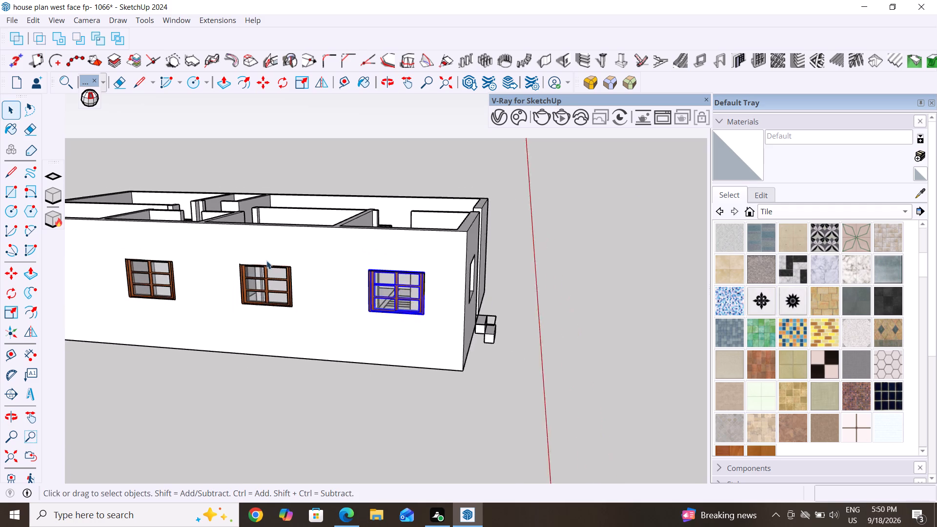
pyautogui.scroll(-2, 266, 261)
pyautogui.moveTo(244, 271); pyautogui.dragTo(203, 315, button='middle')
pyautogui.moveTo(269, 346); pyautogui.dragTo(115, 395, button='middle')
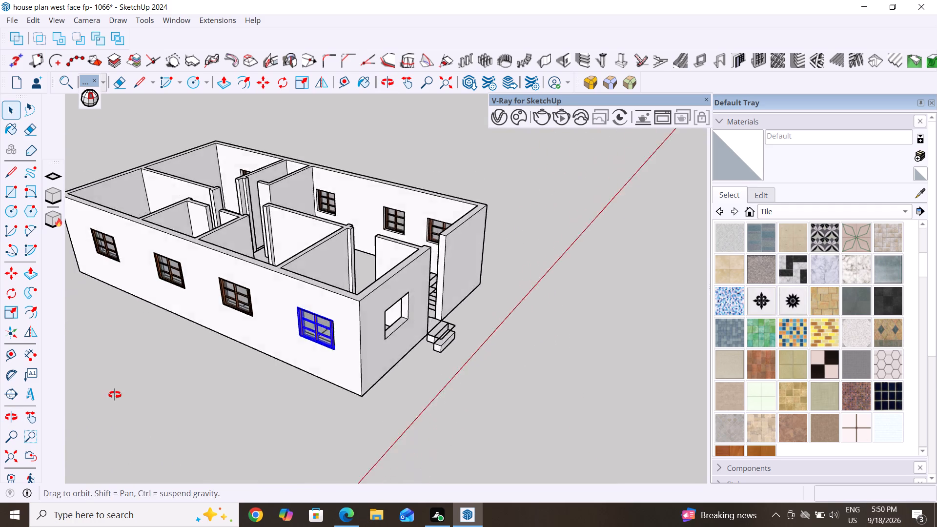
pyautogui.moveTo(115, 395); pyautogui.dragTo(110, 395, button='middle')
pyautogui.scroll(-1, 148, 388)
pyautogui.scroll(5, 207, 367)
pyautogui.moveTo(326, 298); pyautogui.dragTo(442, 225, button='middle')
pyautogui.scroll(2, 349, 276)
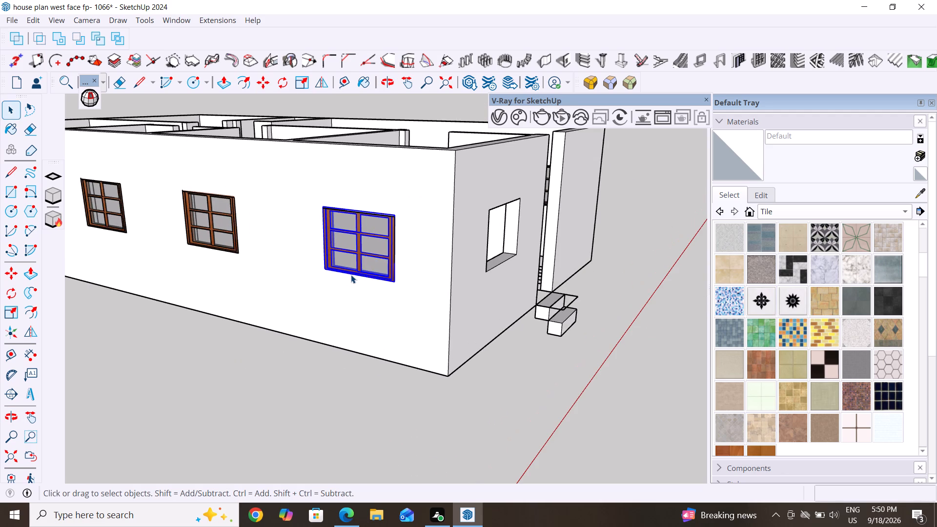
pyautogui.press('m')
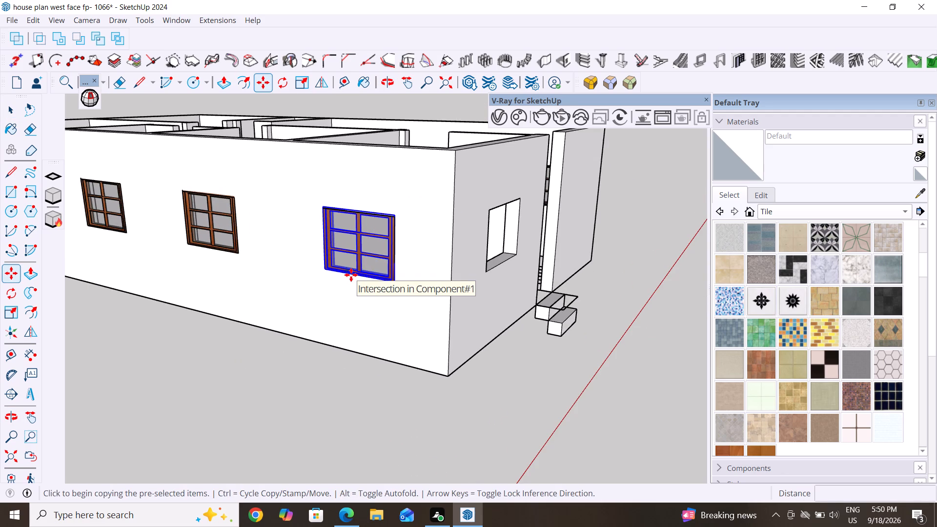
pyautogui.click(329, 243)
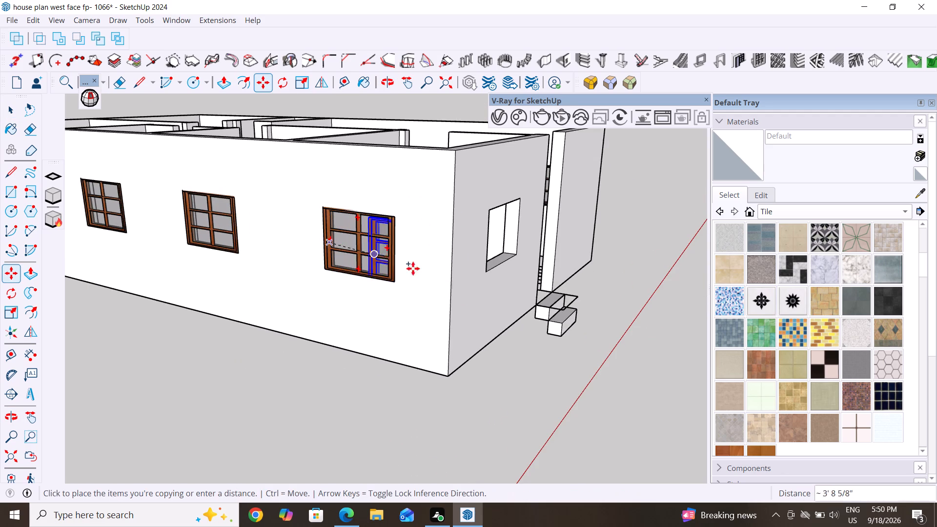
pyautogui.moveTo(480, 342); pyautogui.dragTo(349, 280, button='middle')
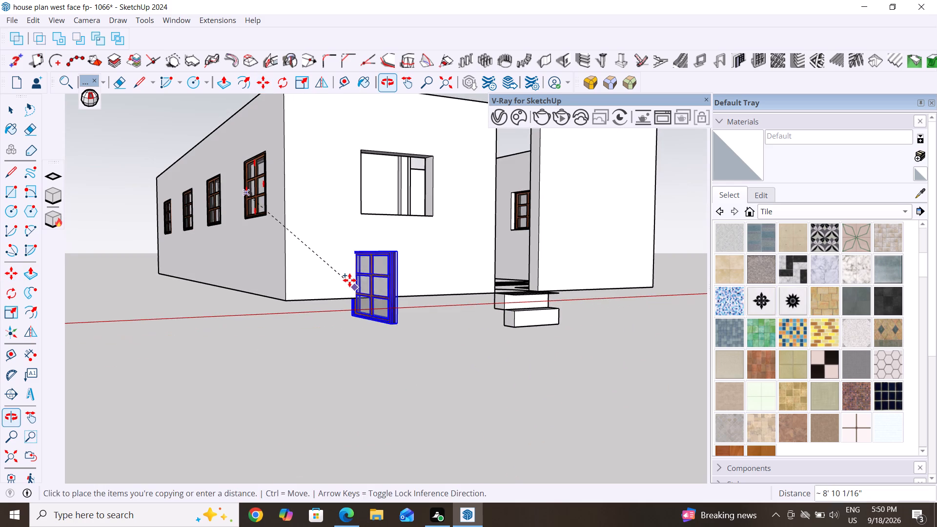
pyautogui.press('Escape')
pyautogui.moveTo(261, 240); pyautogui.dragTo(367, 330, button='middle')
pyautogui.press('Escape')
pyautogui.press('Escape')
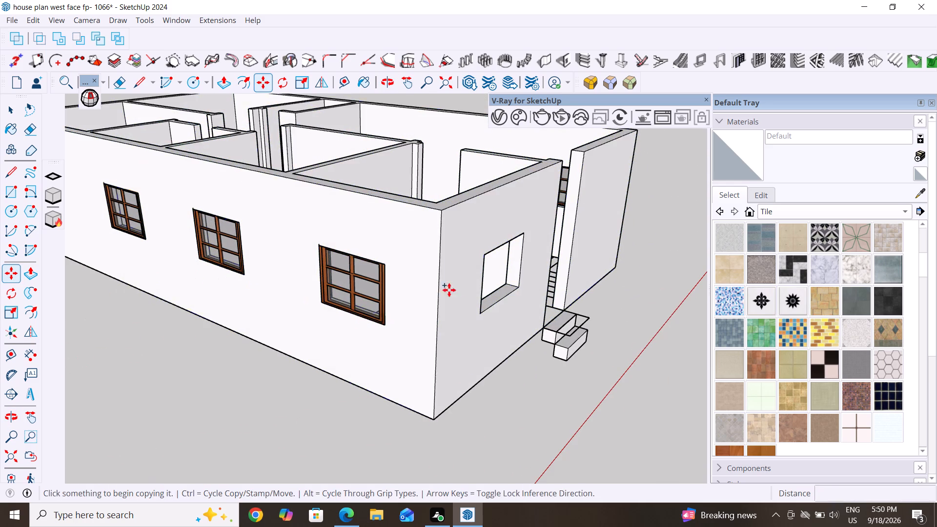
# Copy the window nearest the entrance-wall corner 12' 2 5/16" to a free spot outside the house, near the entrance steps.
pyautogui.click(17, 110)
pyautogui.click(311, 385)
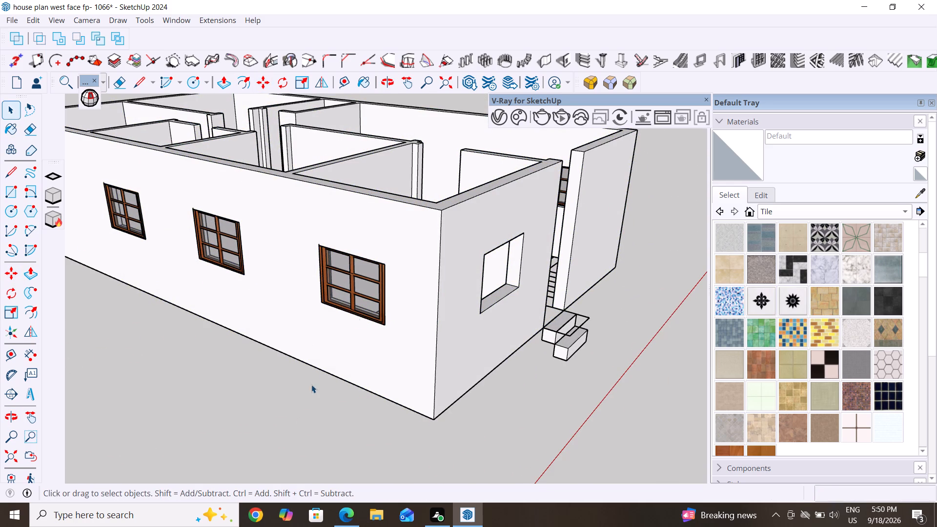
pyautogui.press('Escape')
pyautogui.press('Escape')
pyautogui.click(353, 295)
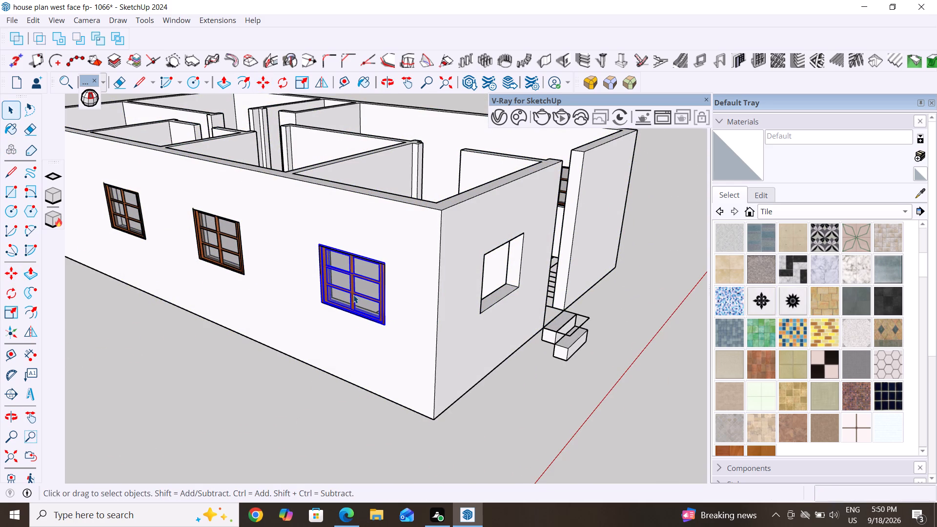
pyautogui.press('m')
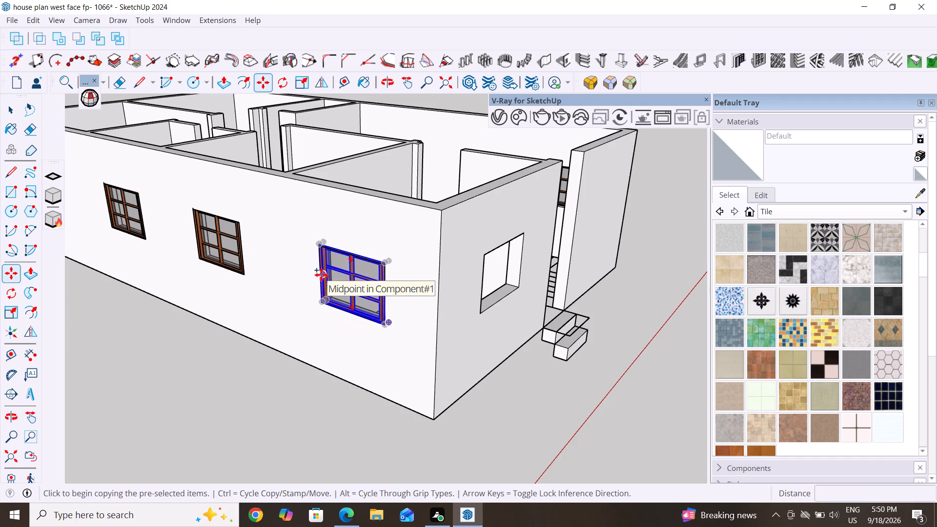
pyautogui.click(321, 275)
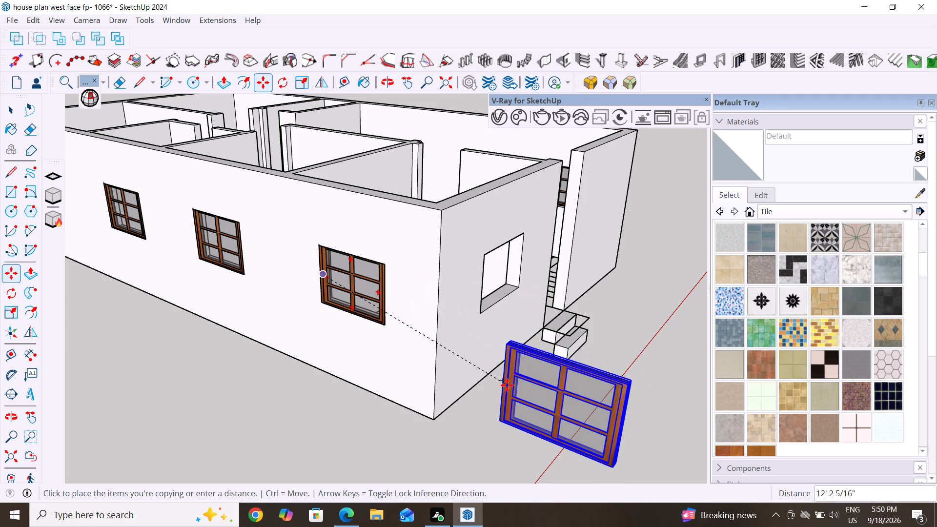
pyautogui.click(507, 385)
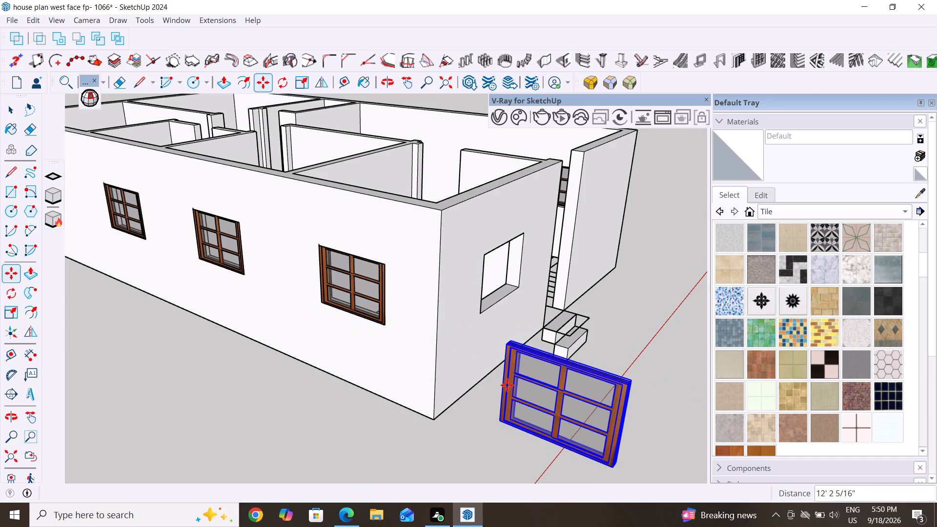
pyautogui.scroll(-5, 411, 287)
pyautogui.moveTo(421, 403); pyautogui.dragTo(460, 420, button='middle')
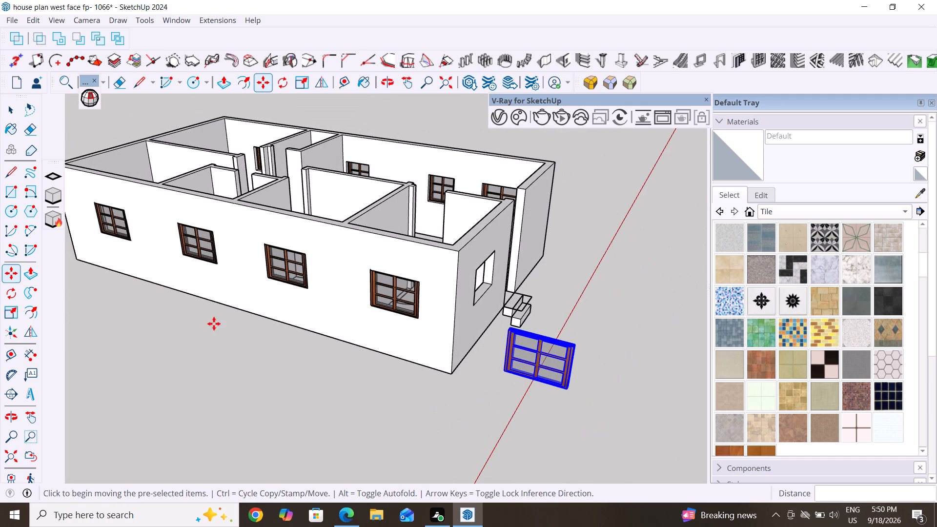
pyautogui.press('Escape')
pyautogui.press('Escape')
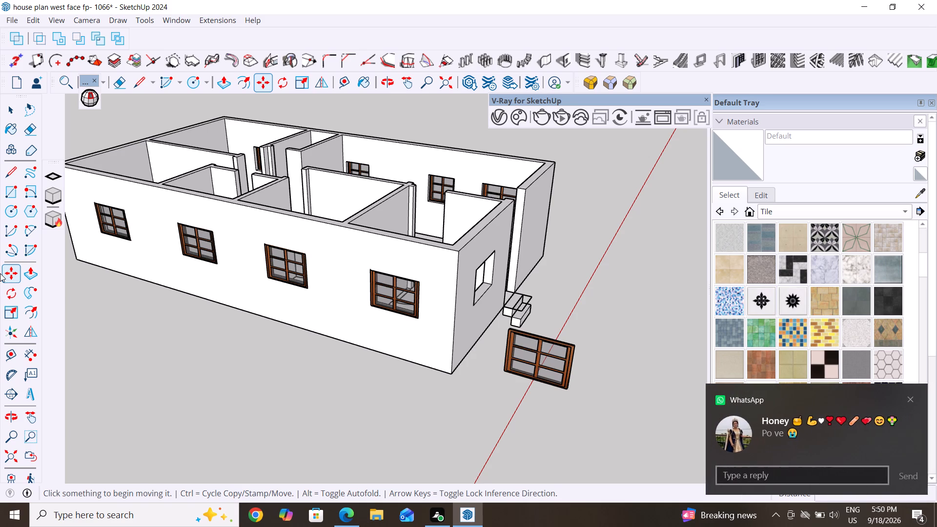
# Dismiss the incoming message notification covering the workspace.
pyautogui.press('Escape')
pyautogui.press('Escape')
pyautogui.press('Escape')
pyautogui.press('Escape')
pyautogui.press('Escape')
pyautogui.press('Escape')
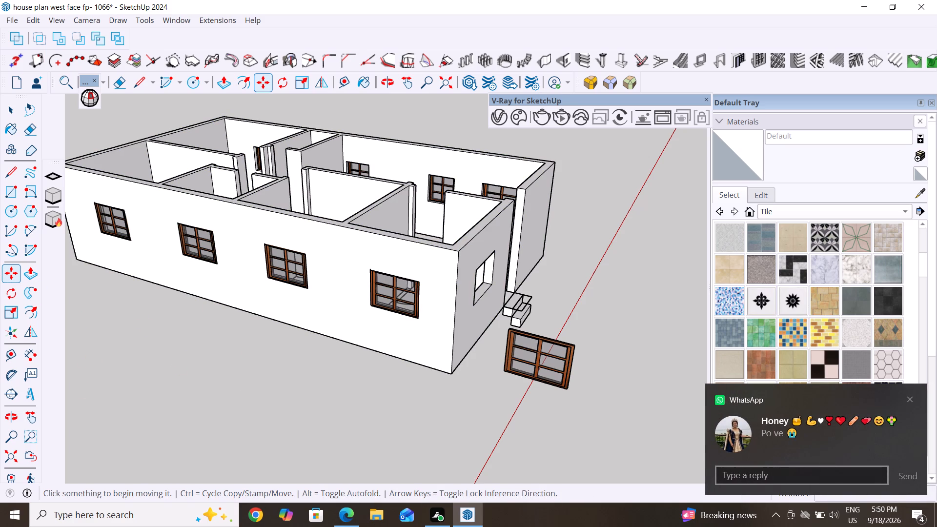
pyautogui.click(909, 402)
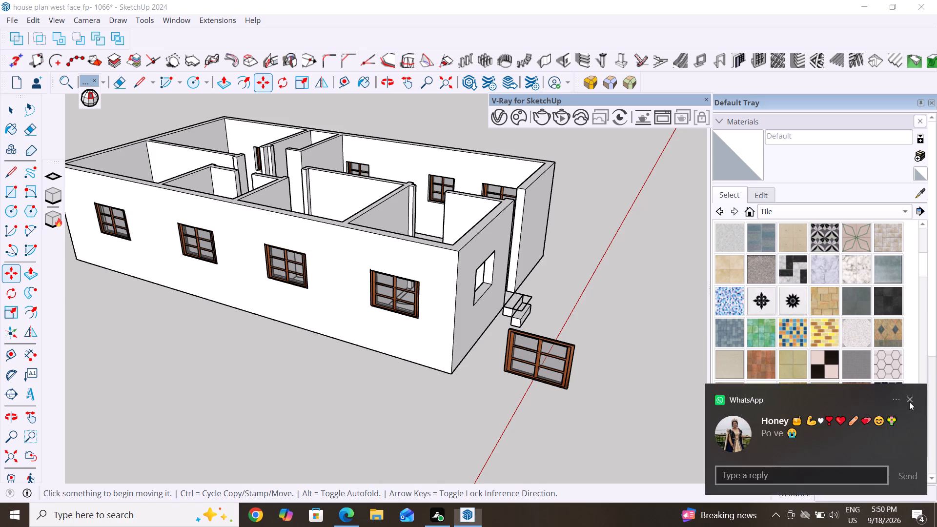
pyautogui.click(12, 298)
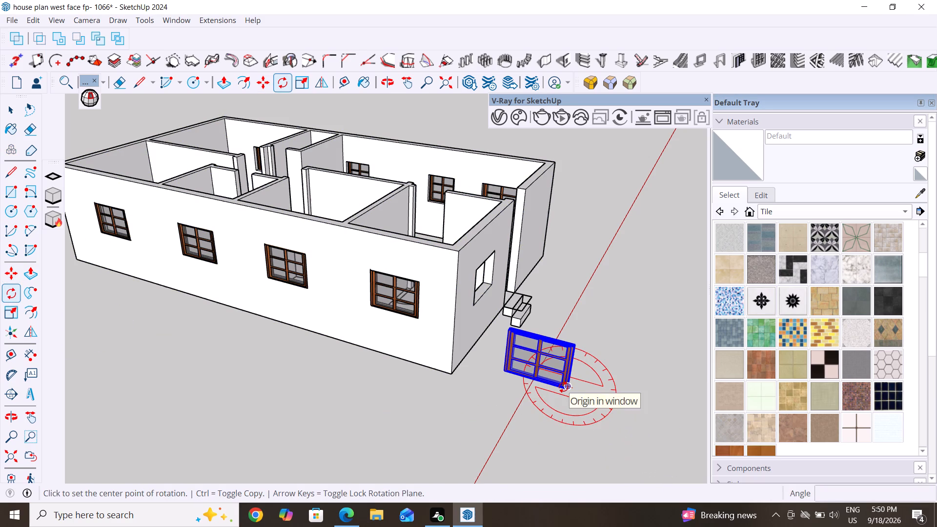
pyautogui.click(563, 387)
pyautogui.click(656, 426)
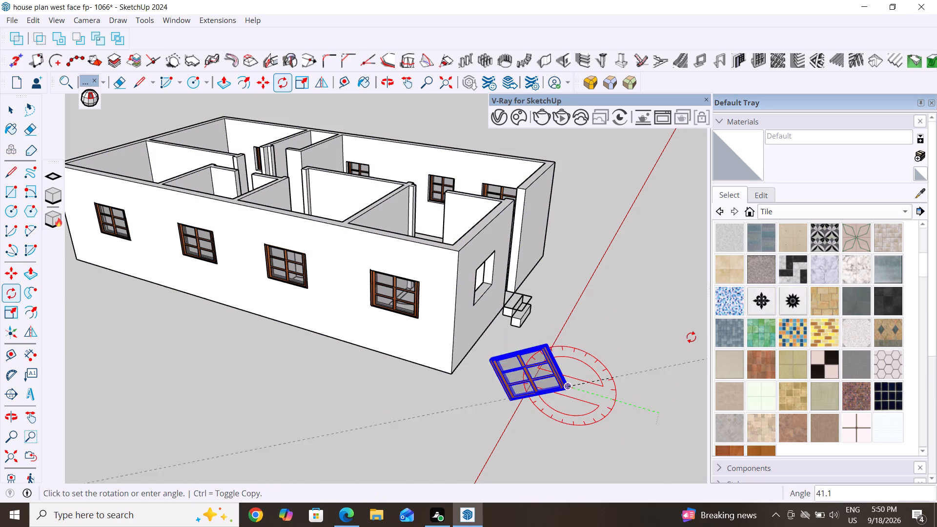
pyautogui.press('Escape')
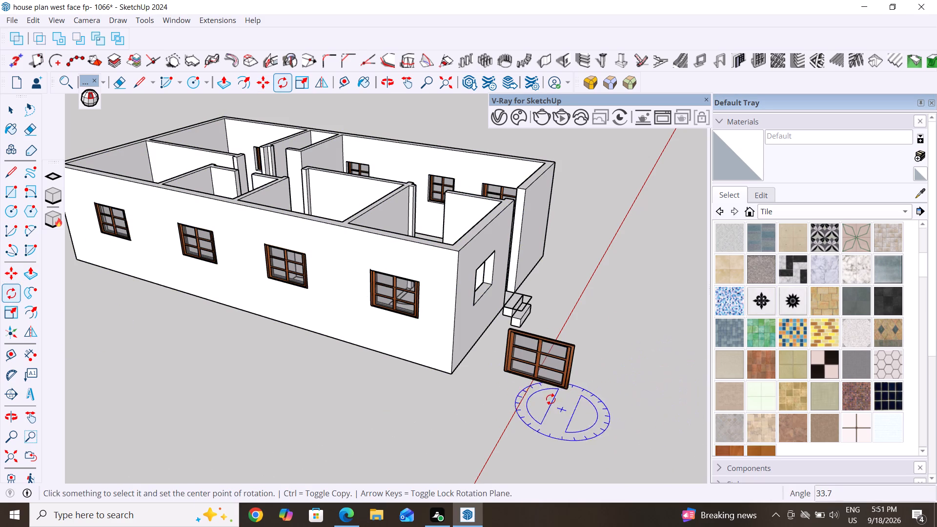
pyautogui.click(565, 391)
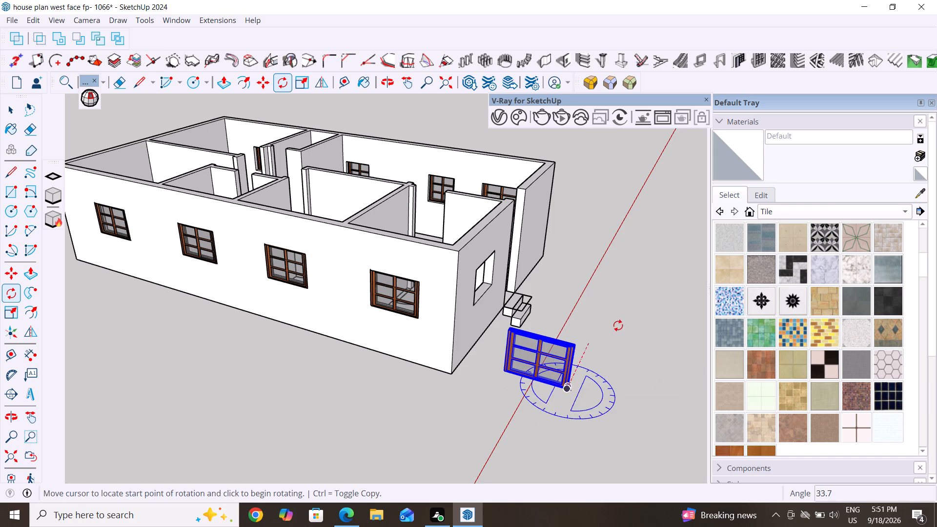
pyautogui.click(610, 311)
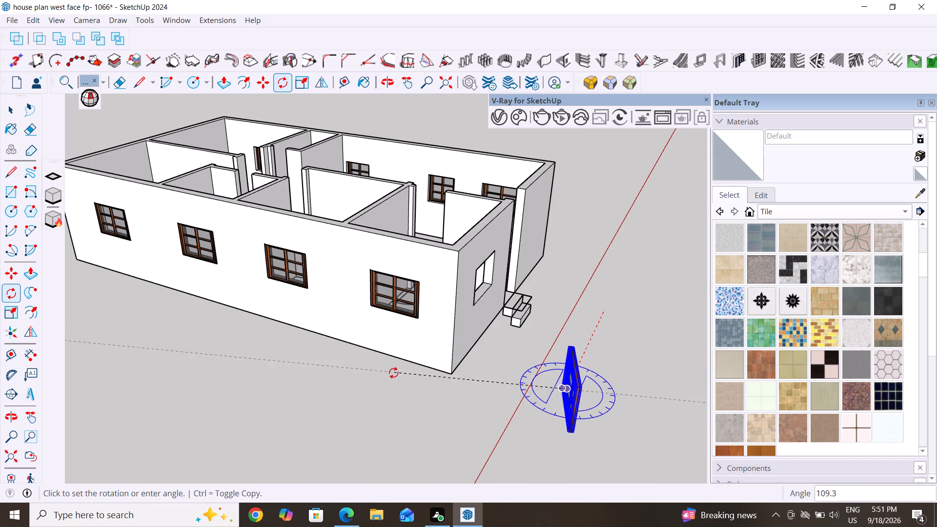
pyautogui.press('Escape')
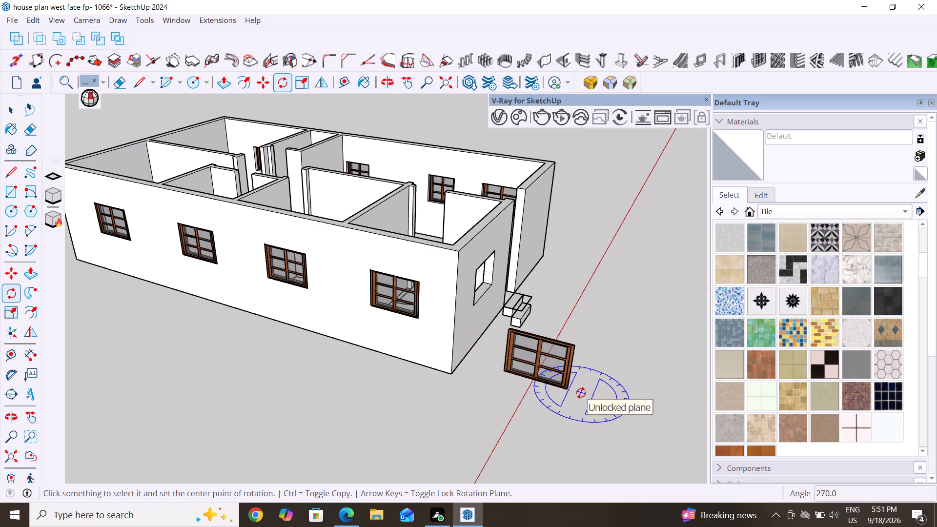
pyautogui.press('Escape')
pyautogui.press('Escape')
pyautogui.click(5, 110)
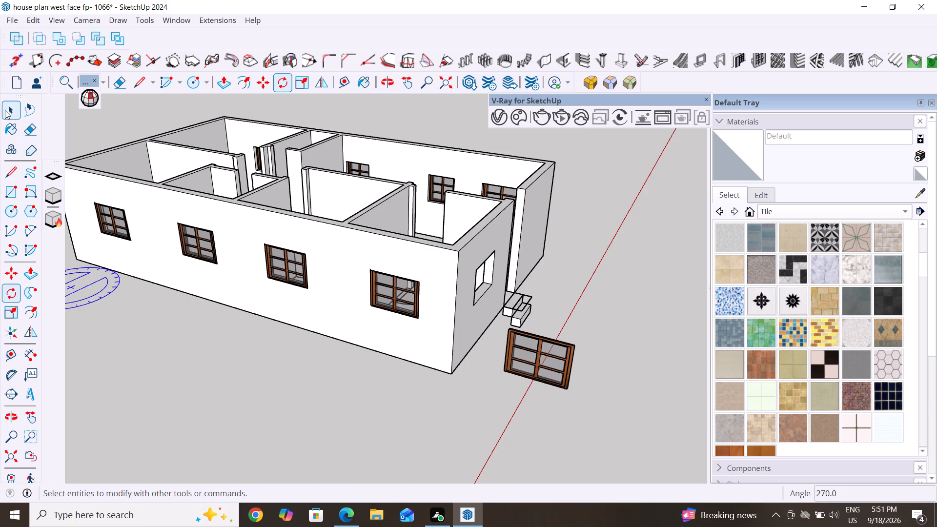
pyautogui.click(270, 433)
# Rotate the loose window copy about 94.4° horizontally around its bottom corner, turning it roughly parallel to the entrance wall.
pyautogui.scroll(-4, 510, 381)
pyautogui.scroll(-2, 293, 371)
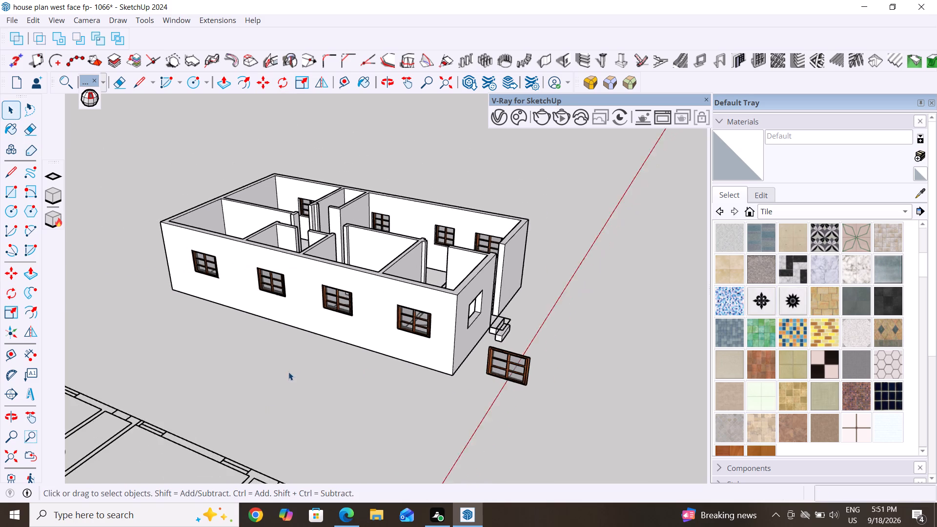
pyautogui.scroll(-2, 288, 372)
pyautogui.moveTo(290, 385); pyautogui.dragTo(322, 410, button='middle')
pyautogui.scroll(-1, 322, 410)
pyautogui.scroll(12, 473, 408)
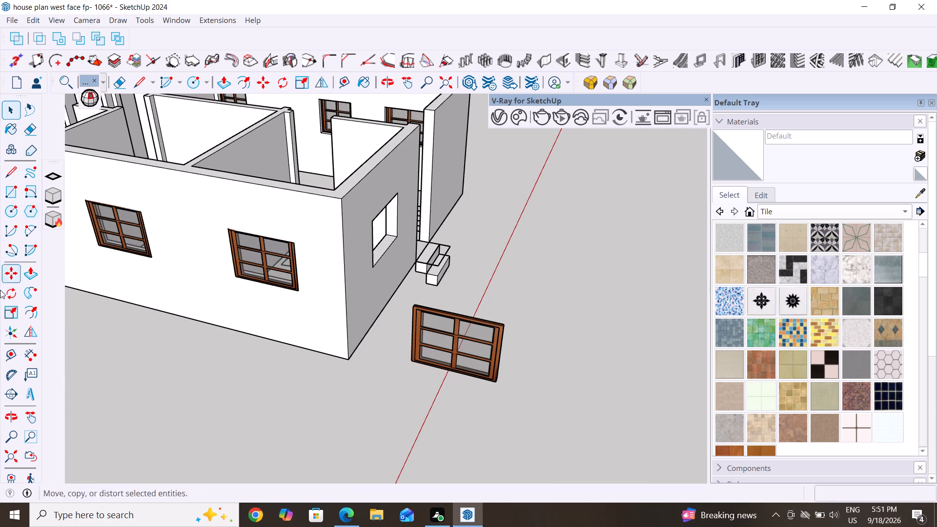
pyautogui.click(20, 300)
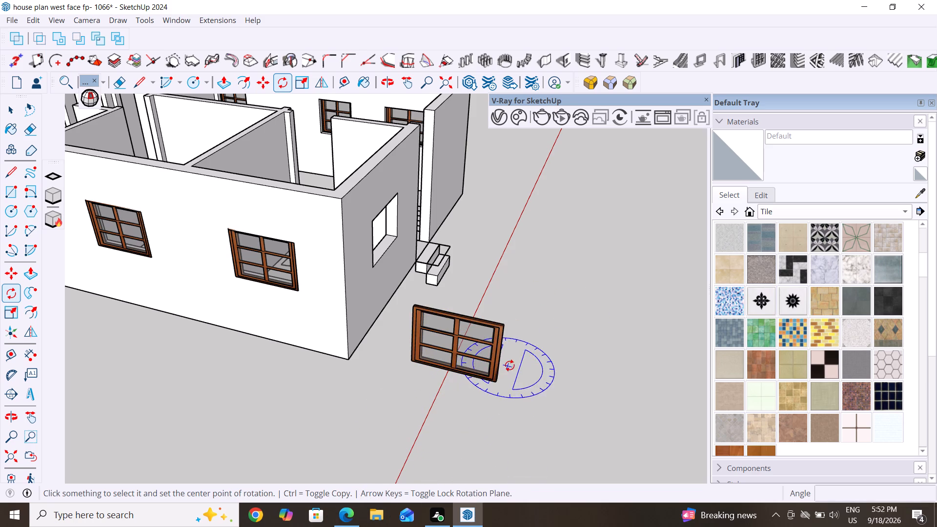
pyautogui.click(503, 378)
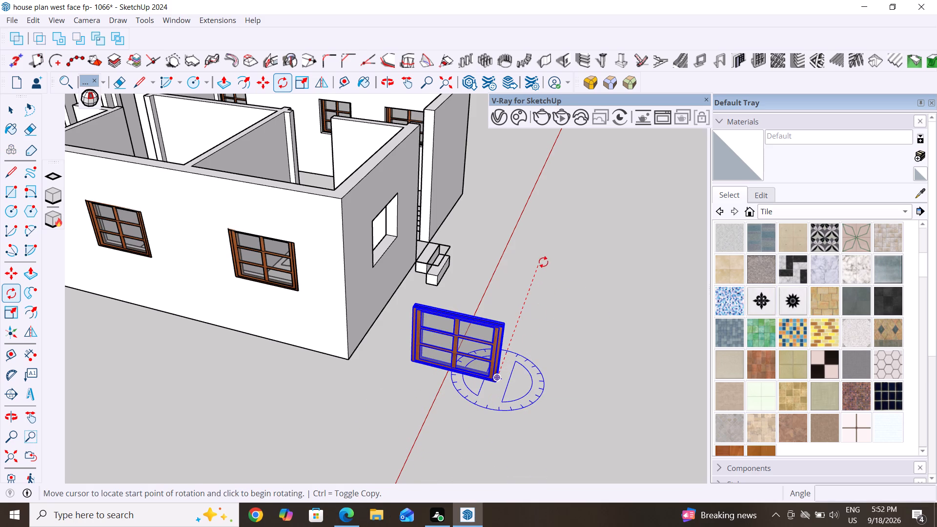
pyautogui.click(539, 250)
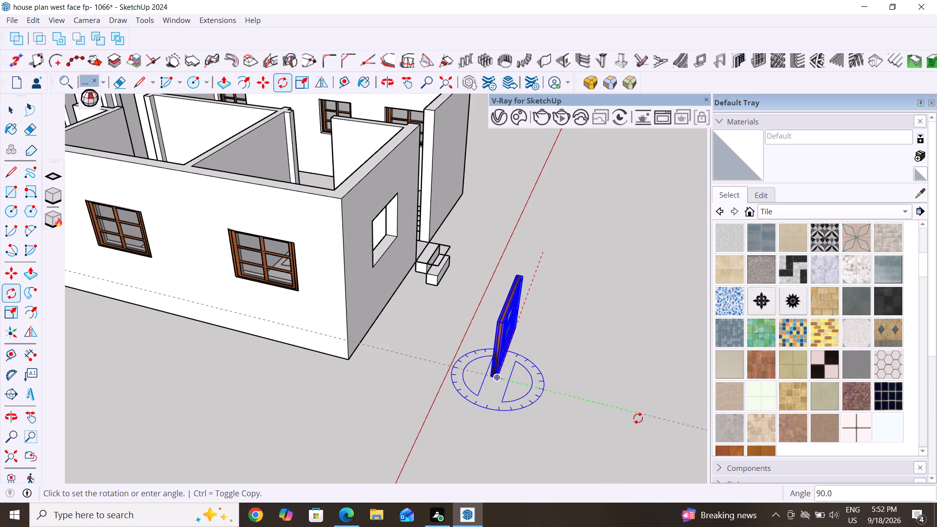
pyautogui.click(642, 422)
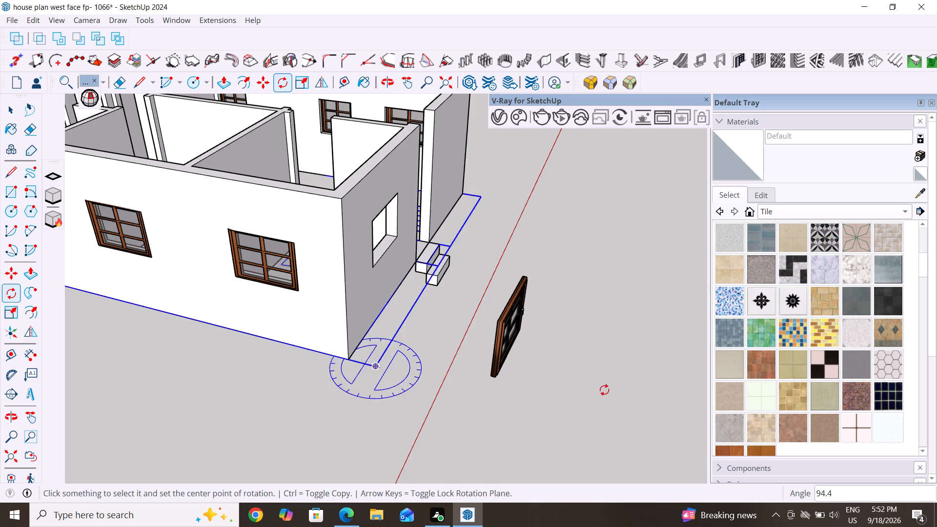
pyautogui.click(15, 111)
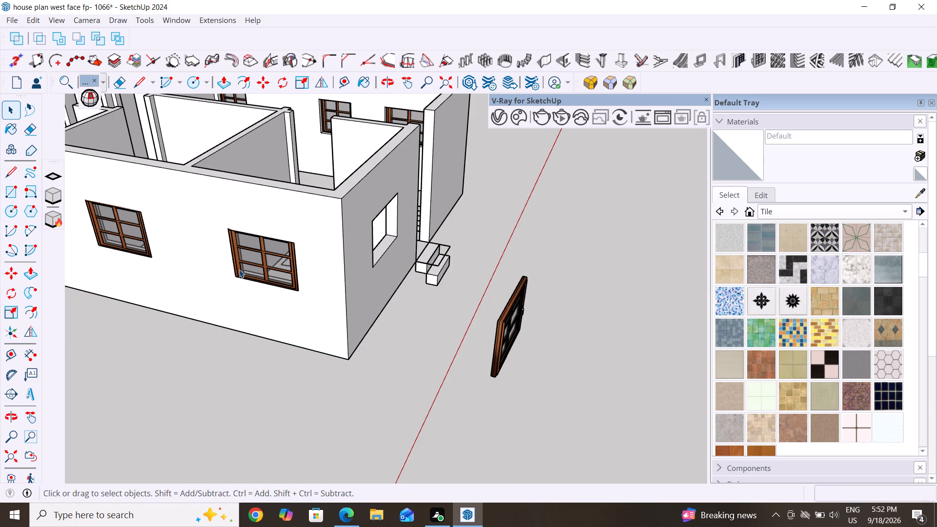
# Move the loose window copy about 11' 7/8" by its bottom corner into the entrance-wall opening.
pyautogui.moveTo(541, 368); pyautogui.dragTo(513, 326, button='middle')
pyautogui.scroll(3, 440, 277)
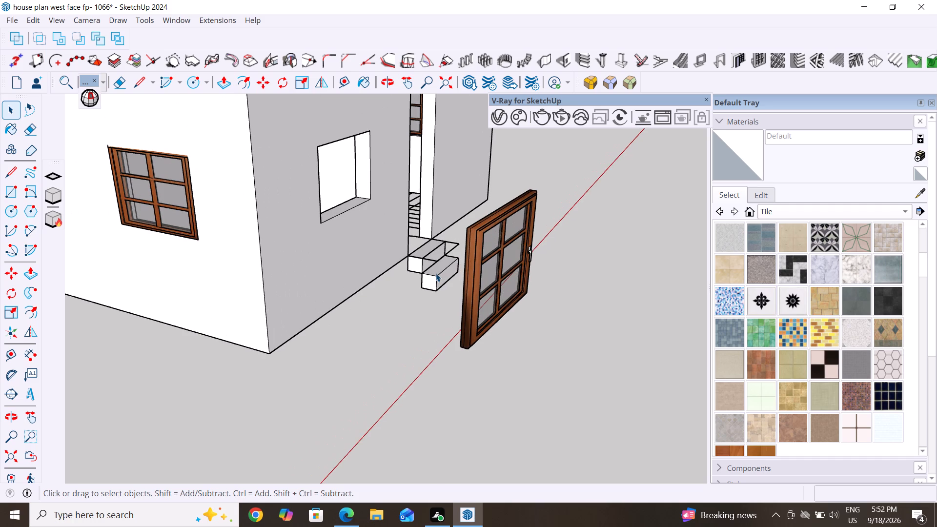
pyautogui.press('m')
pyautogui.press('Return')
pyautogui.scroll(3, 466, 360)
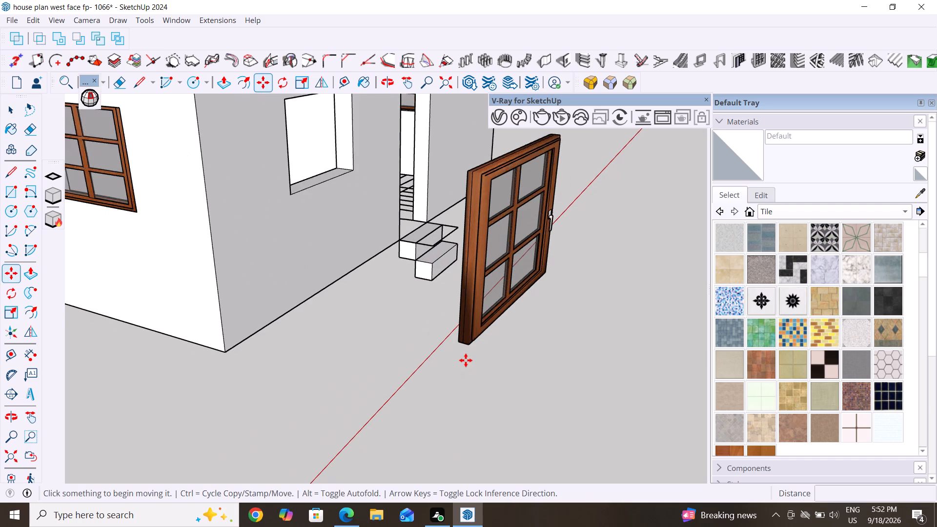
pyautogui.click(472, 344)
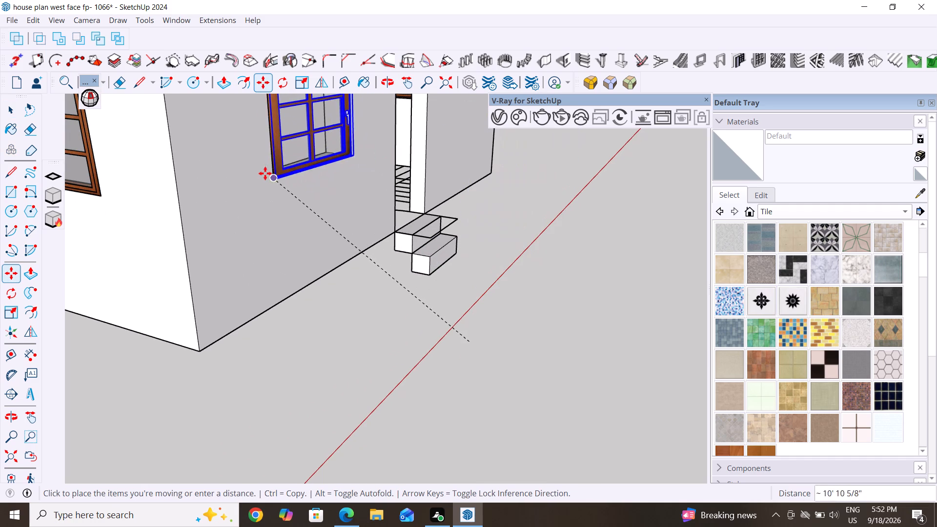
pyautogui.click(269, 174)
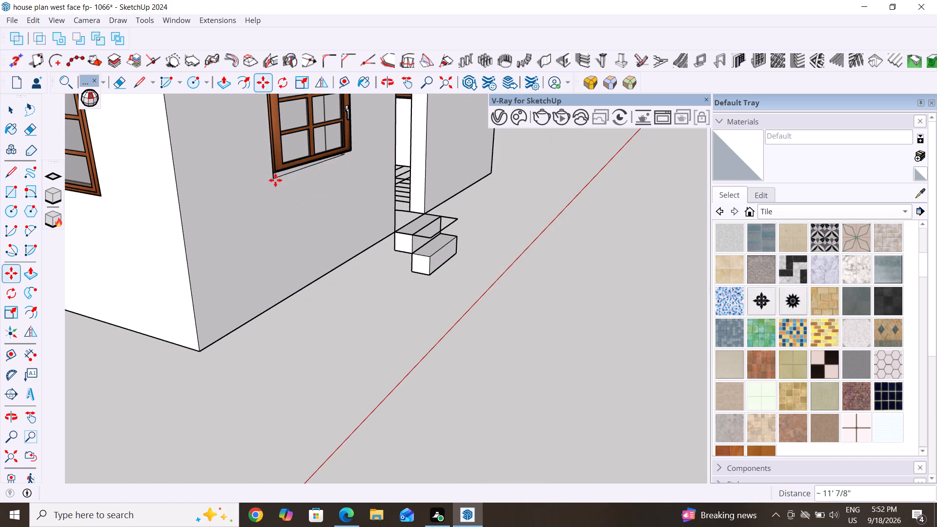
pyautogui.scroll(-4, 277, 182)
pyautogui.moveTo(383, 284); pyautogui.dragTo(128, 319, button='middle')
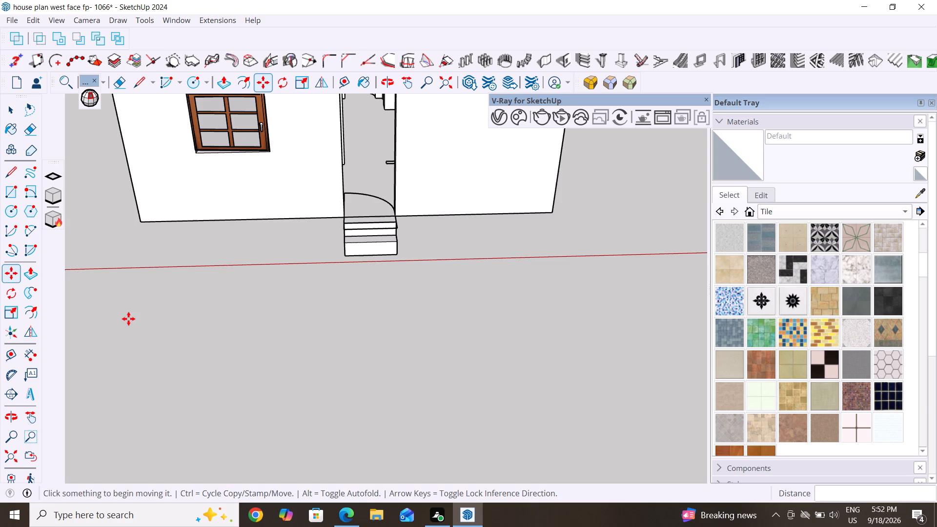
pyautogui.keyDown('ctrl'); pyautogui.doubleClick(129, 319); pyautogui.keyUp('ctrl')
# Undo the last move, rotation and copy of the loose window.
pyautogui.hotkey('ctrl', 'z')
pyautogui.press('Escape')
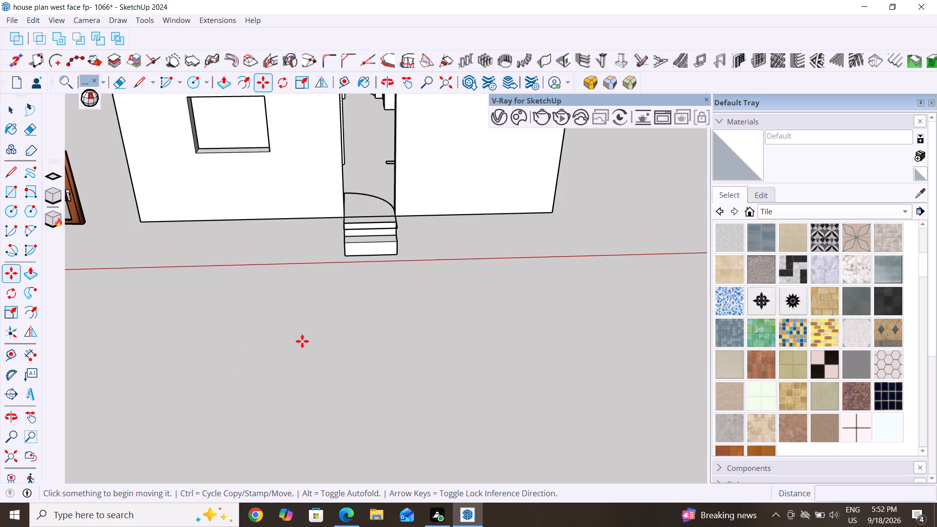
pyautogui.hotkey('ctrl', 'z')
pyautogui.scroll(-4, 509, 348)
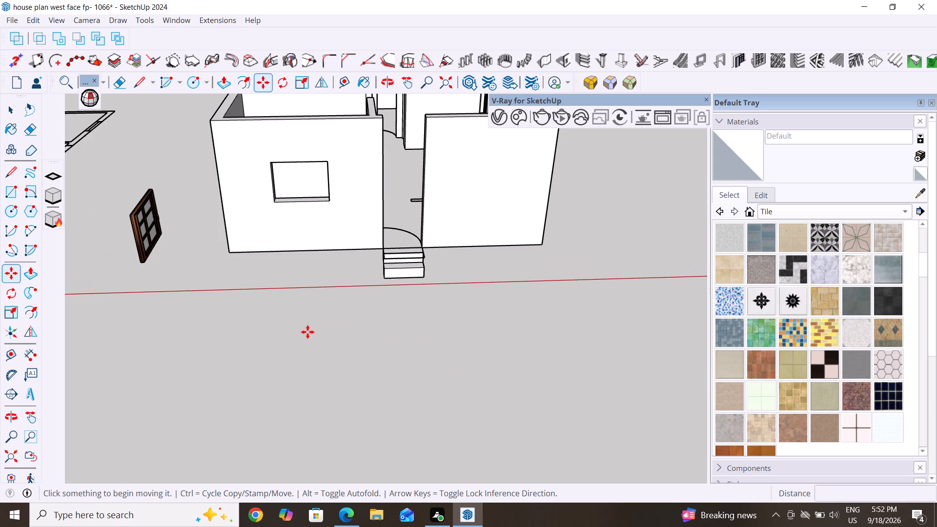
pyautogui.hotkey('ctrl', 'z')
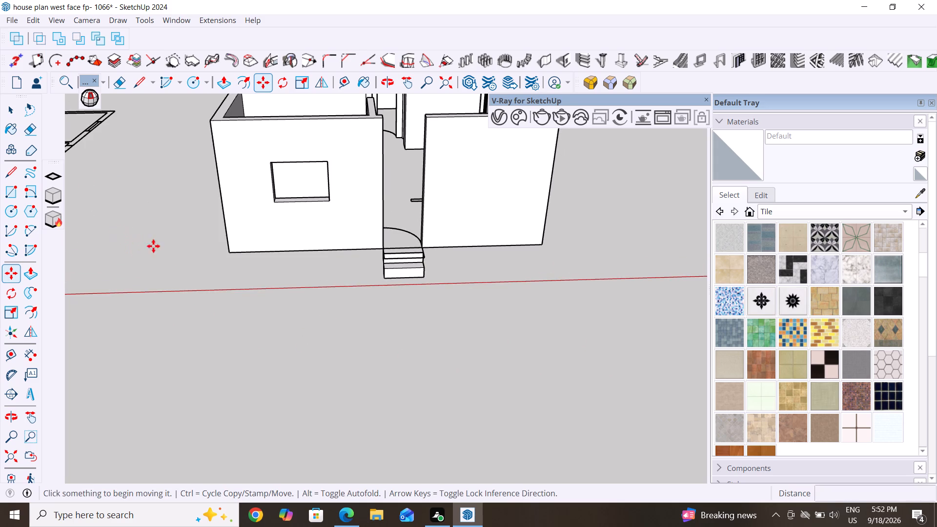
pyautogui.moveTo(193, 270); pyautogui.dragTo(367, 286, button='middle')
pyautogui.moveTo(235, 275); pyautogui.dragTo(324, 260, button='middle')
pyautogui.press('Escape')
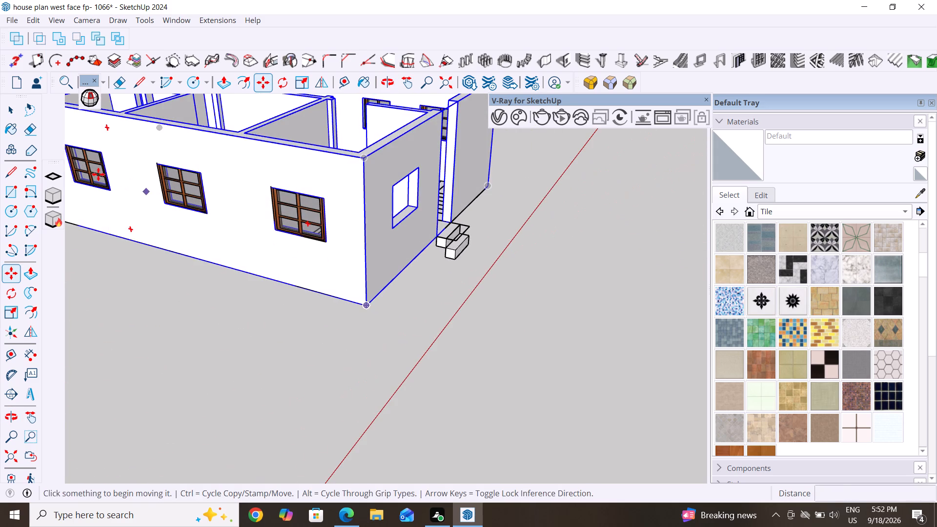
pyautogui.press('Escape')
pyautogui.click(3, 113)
# Copy the window nearest the entrance-wall corner 9' 4 1/16" along its wall line to a free spot outside the house.
pyautogui.moveTo(235, 271); pyautogui.dragTo(360, 220, button='middle')
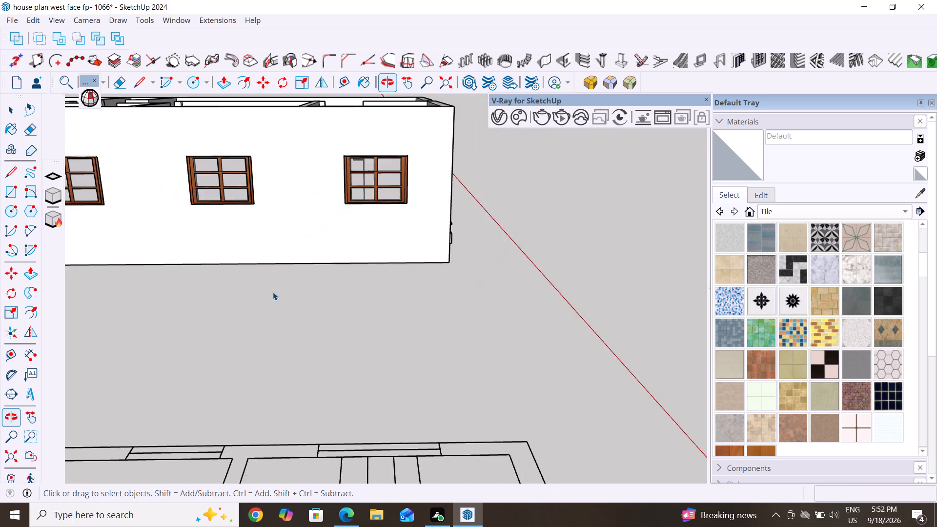
pyautogui.scroll(-3, 239, 324)
pyautogui.scroll(8, 328, 178)
pyautogui.press('Escape')
pyautogui.press('Escape')
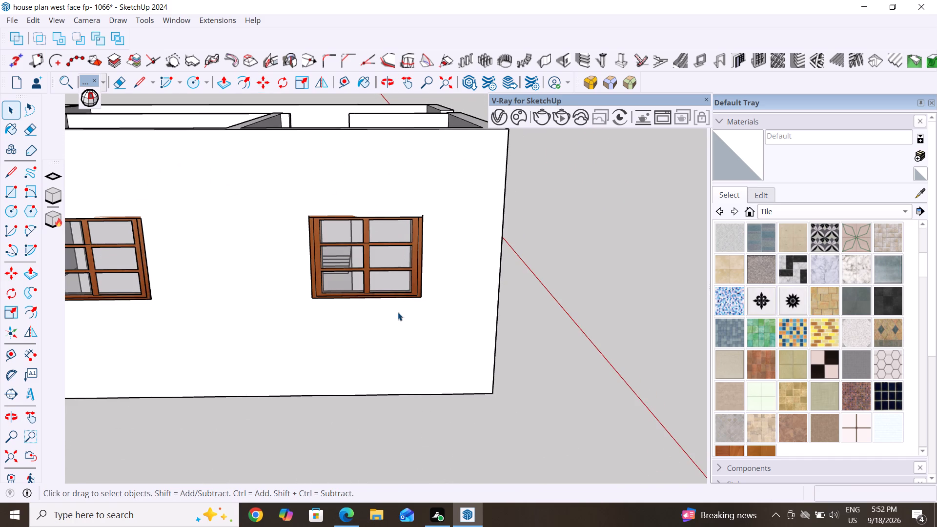
pyautogui.click(370, 280)
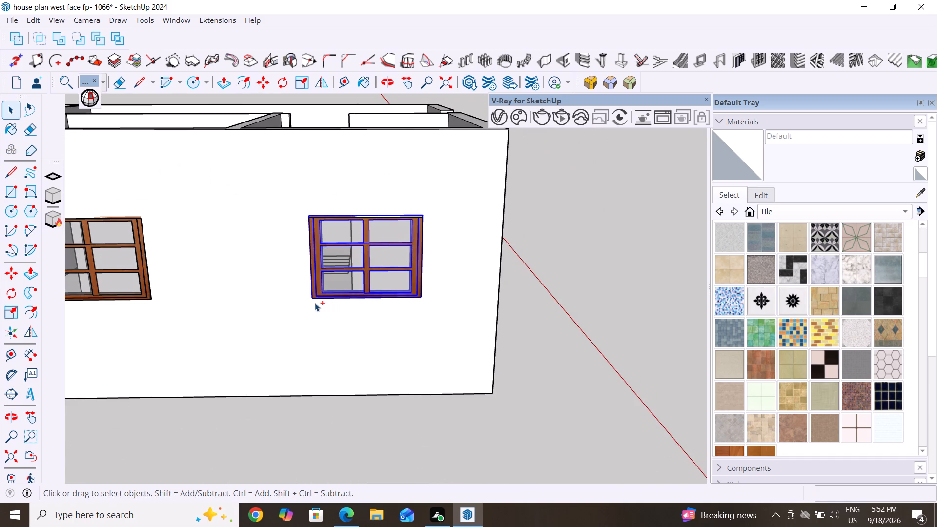
pyautogui.press('Escape')
pyautogui.press('Escape')
pyautogui.press('Escape')
pyautogui.press('Escape')
pyautogui.press('Escape')
pyautogui.press('Escape')
pyautogui.press('Escape')
pyautogui.press('Escape')
pyautogui.press('m')
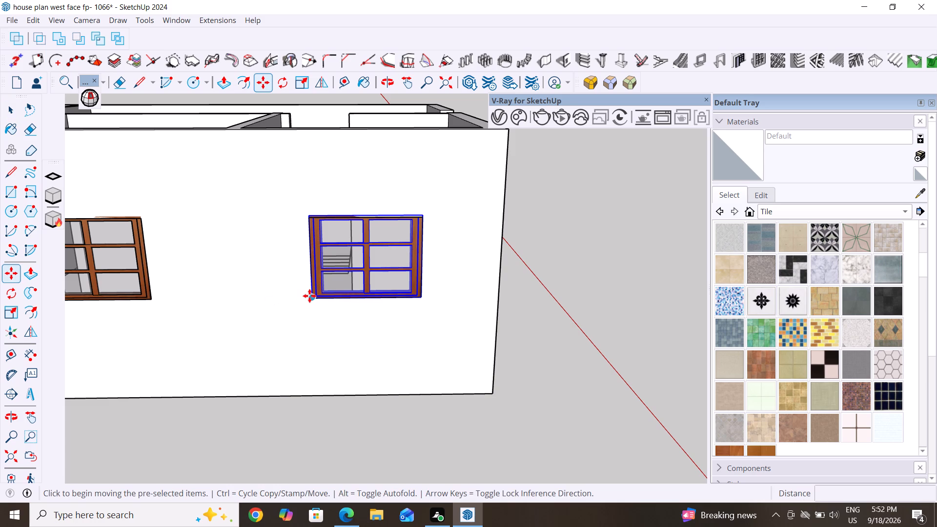
pyautogui.click(309, 295)
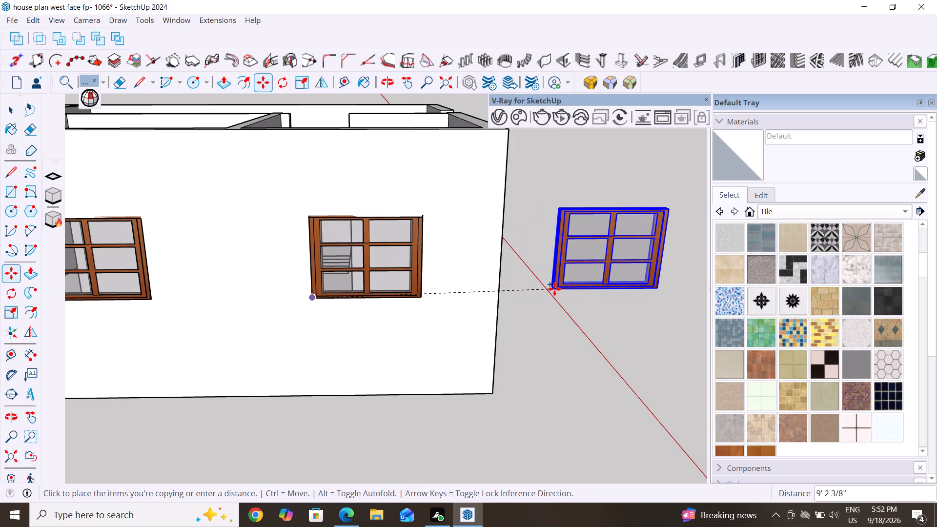
pyautogui.click(565, 293)
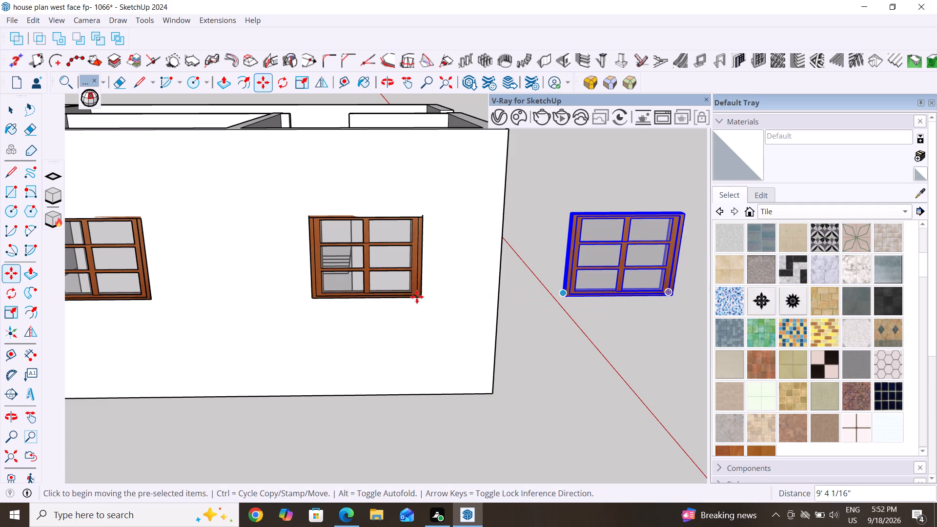
pyautogui.click(12, 109)
# Rotate the loose window copy exactly 90° horizontally around its outer bottom corner, making it parallel to the entrance wall.
pyautogui.scroll(-3, 283, 310)
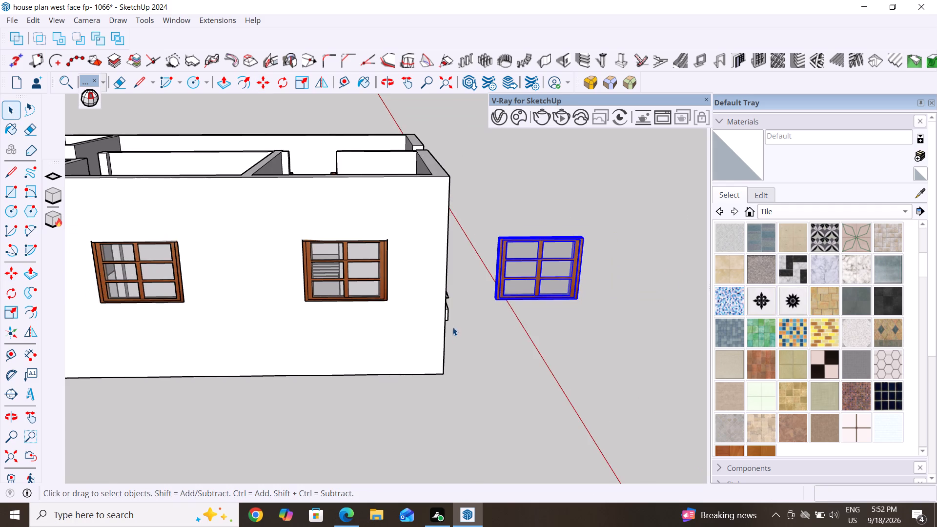
pyautogui.moveTo(455, 329); pyautogui.dragTo(321, 296, button='middle')
pyautogui.doubleClick(509, 398)
pyautogui.moveTo(470, 393); pyautogui.dragTo(481, 427, button='middle')
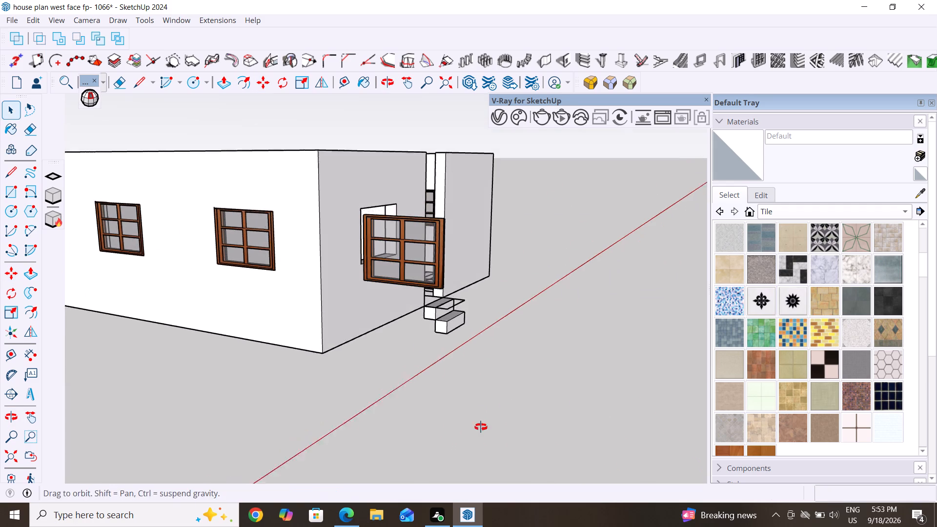
pyautogui.moveTo(481, 427); pyautogui.dragTo(486, 442, button='middle')
pyautogui.scroll(3, 387, 366)
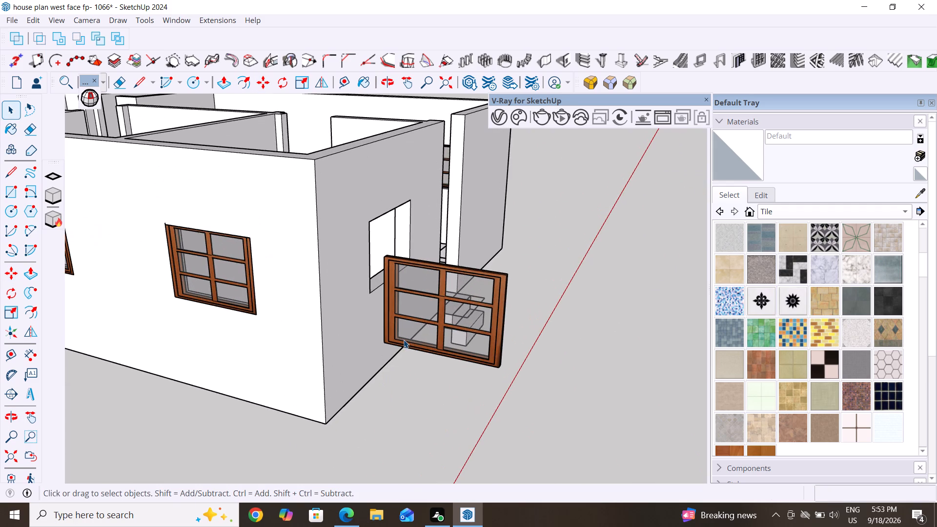
pyautogui.moveTo(636, 310); pyautogui.dragTo(642, 313, button='middle')
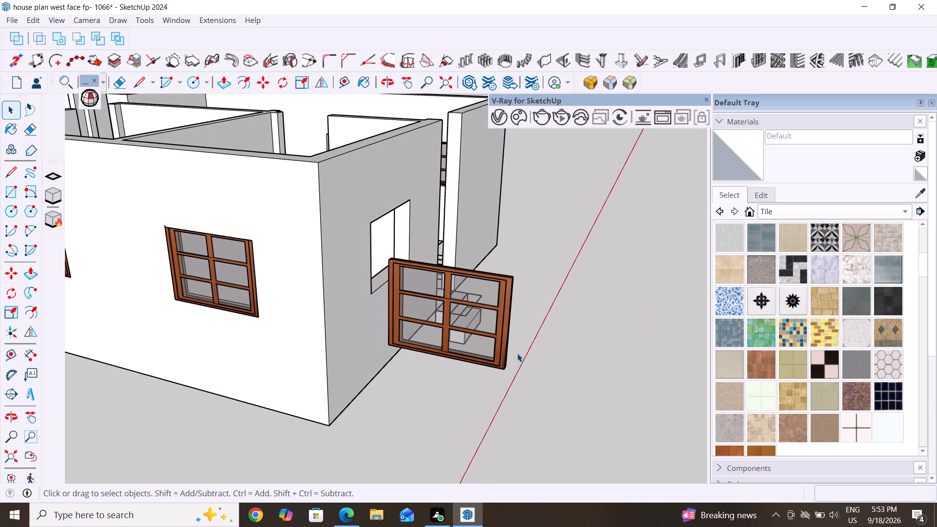
pyautogui.press('Escape')
pyautogui.press('Escape')
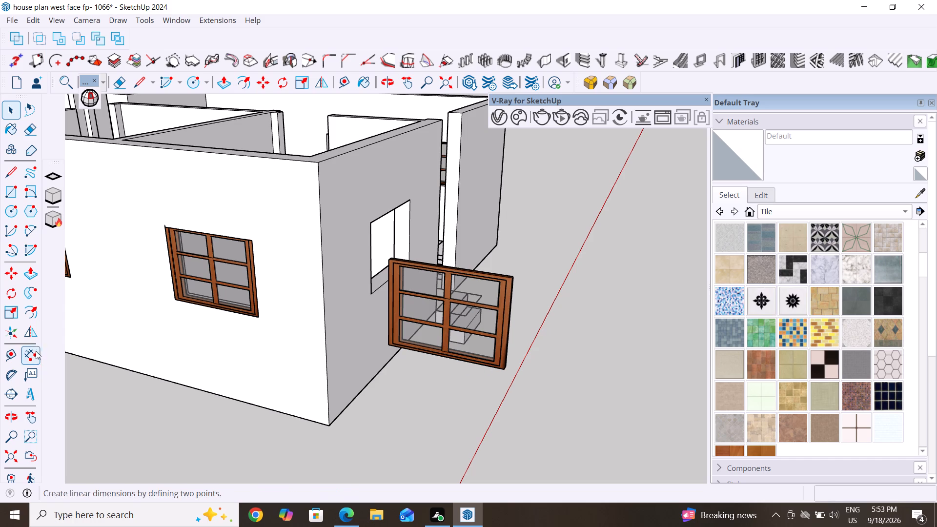
pyautogui.click(16, 274)
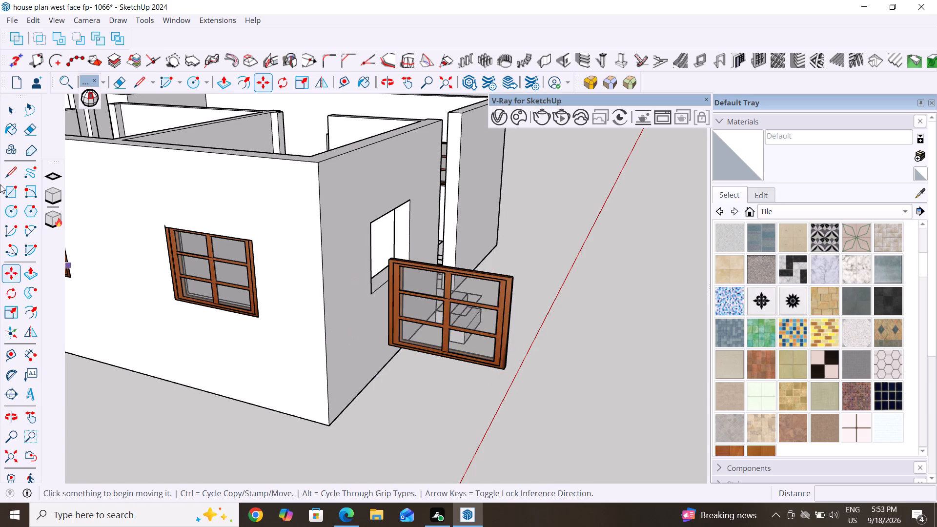
pyautogui.click(16, 120)
pyautogui.click(14, 294)
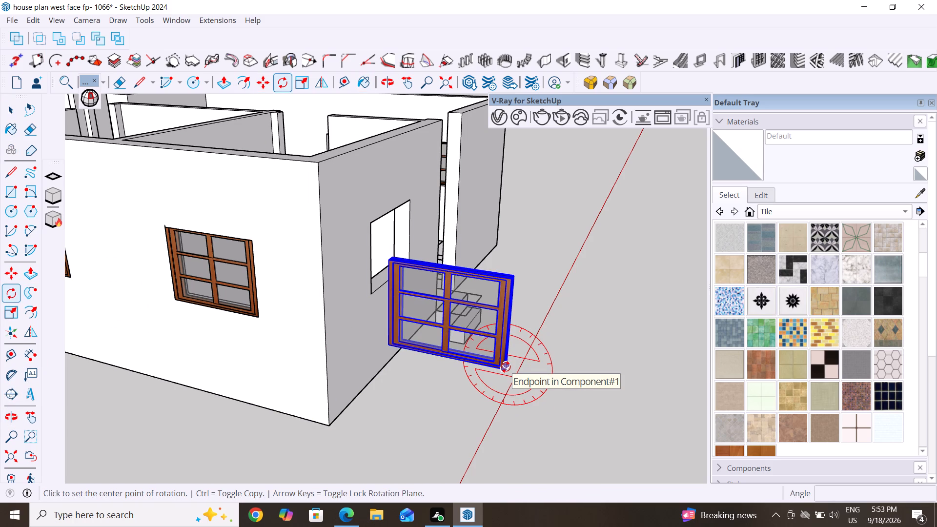
pyautogui.press('Right')
pyautogui.press('Down')
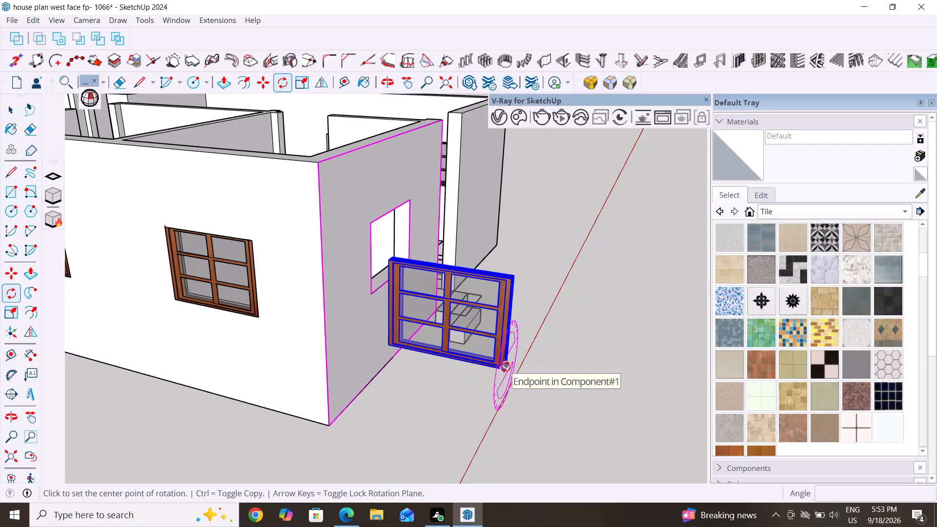
pyautogui.press('Up')
pyautogui.click(506, 367)
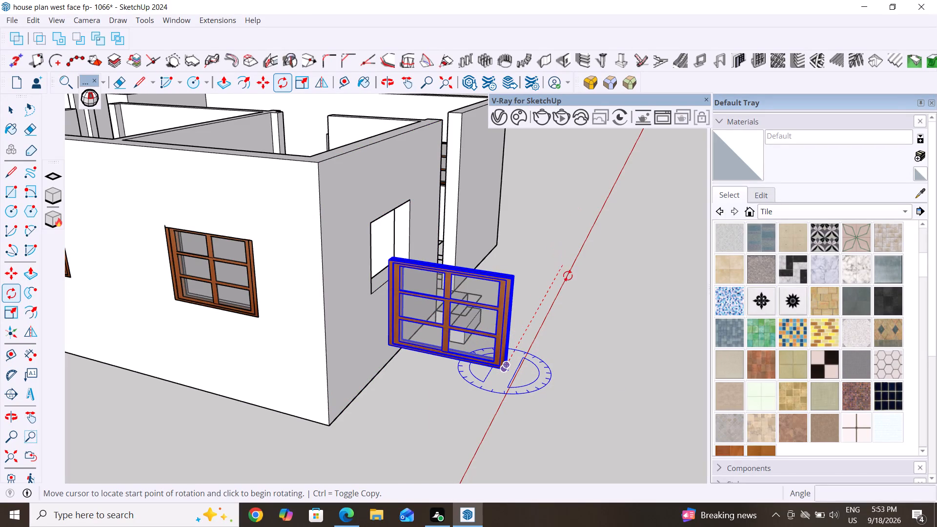
pyautogui.click(562, 273)
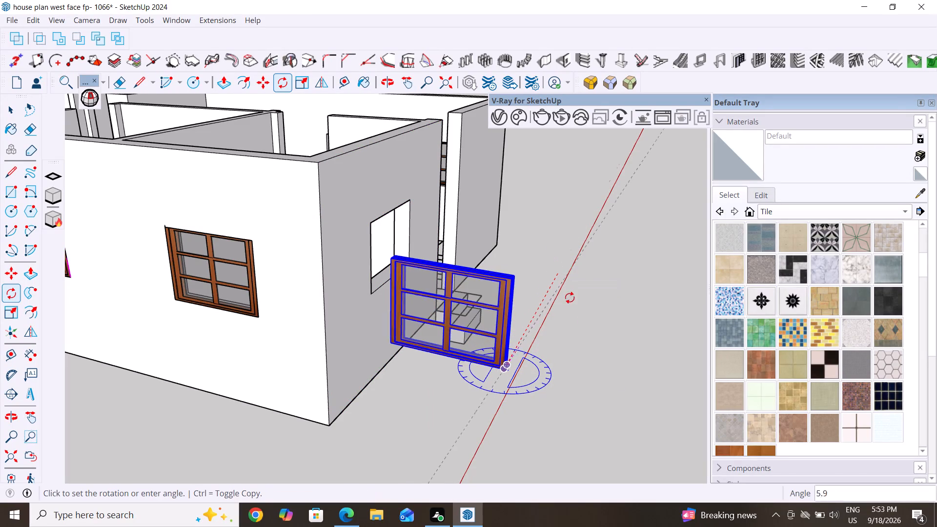
pyautogui.click(612, 387)
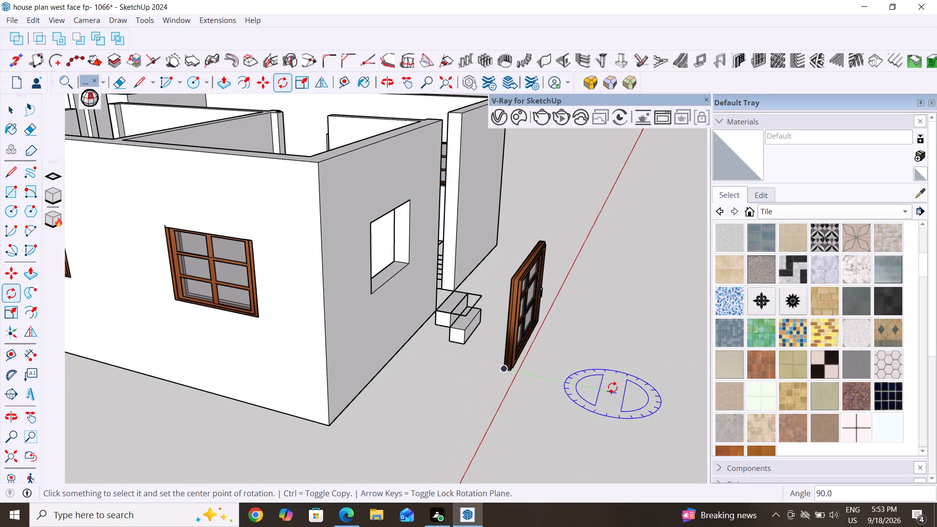
pyautogui.click(17, 110)
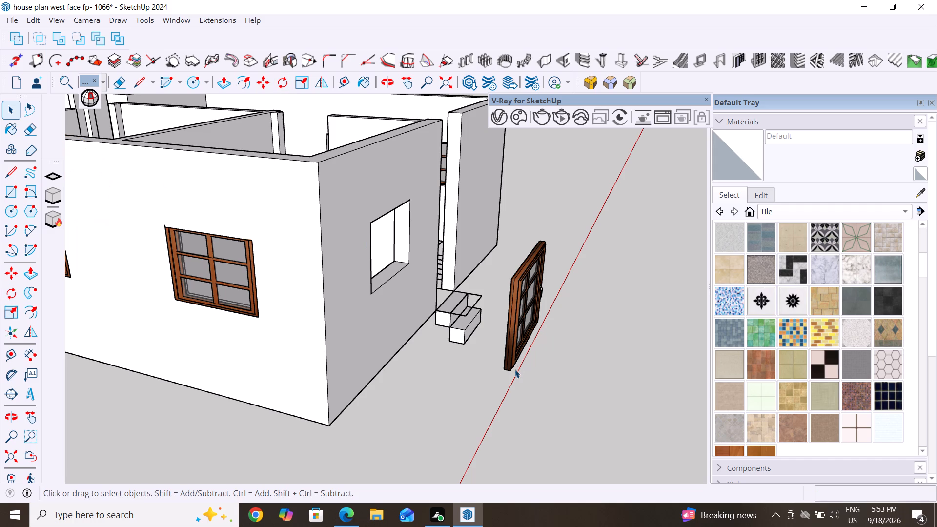
pyautogui.press('Escape')
pyautogui.press('Escape')
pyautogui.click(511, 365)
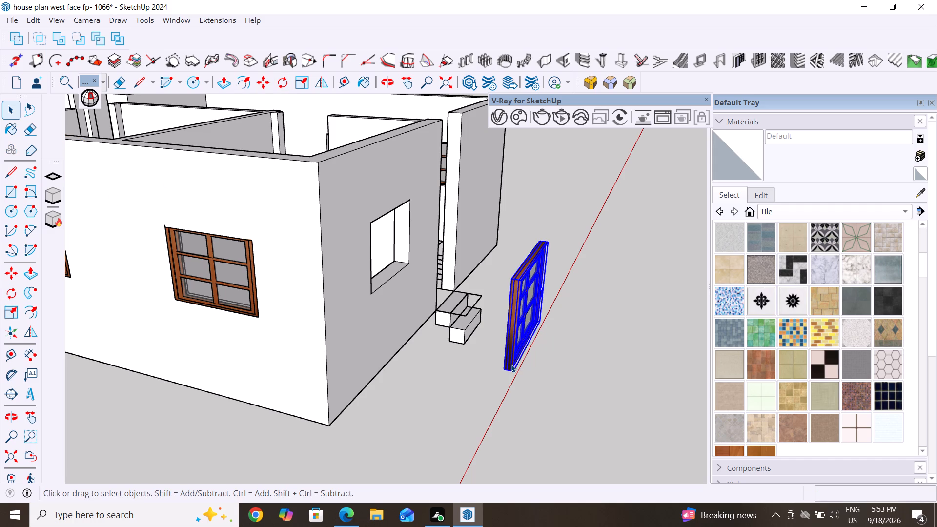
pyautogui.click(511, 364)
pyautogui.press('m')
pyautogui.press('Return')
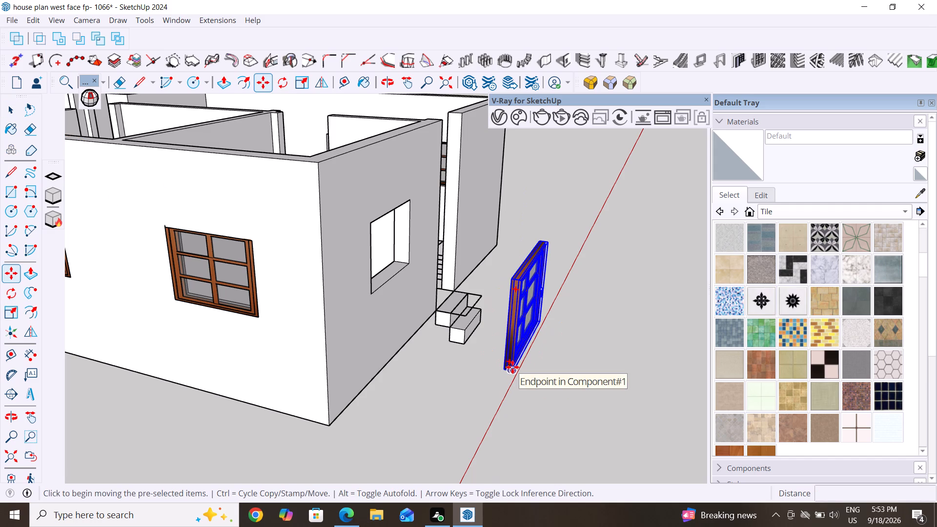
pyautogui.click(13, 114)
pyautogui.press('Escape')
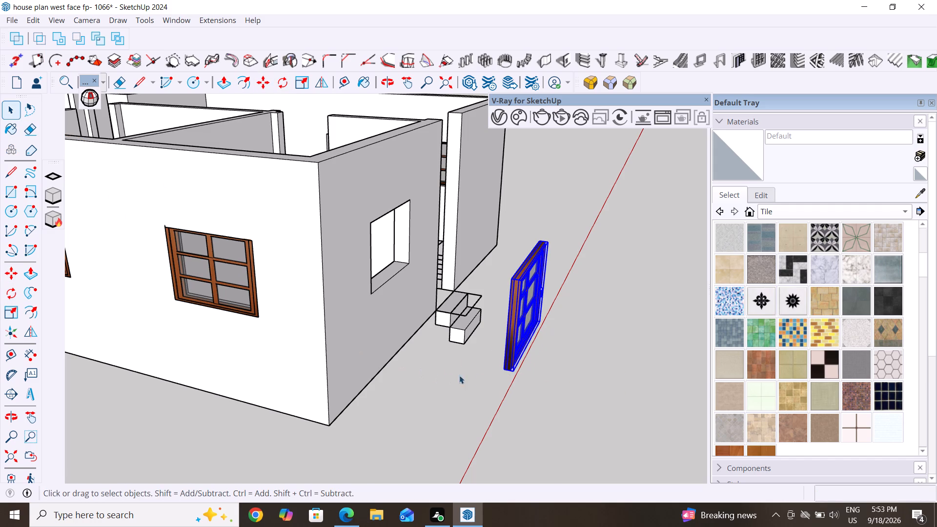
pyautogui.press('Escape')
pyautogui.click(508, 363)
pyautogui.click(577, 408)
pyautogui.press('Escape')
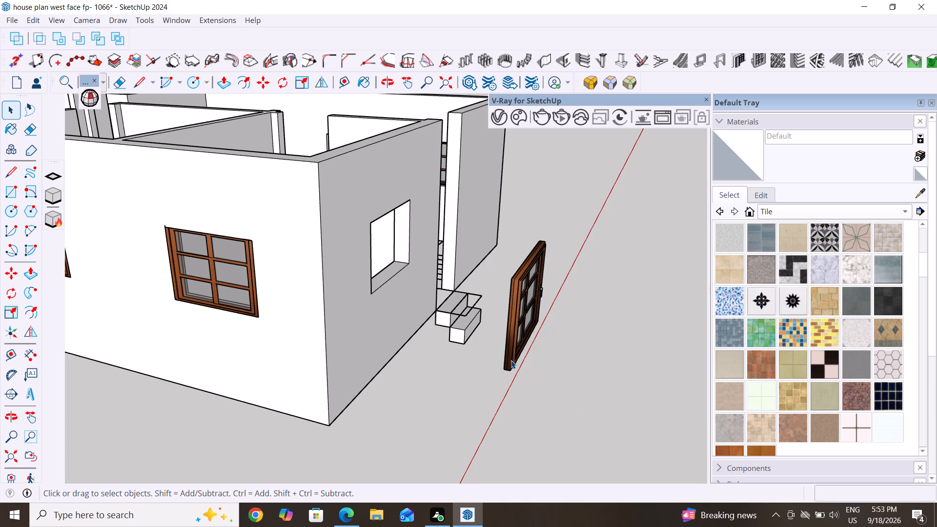
# Move the rotated window copy by its outer bottom corner onto the bottom corner of the entrance-wall opening.
pyautogui.click(511, 360)
pyautogui.press('m')
pyautogui.scroll(7, 515, 372)
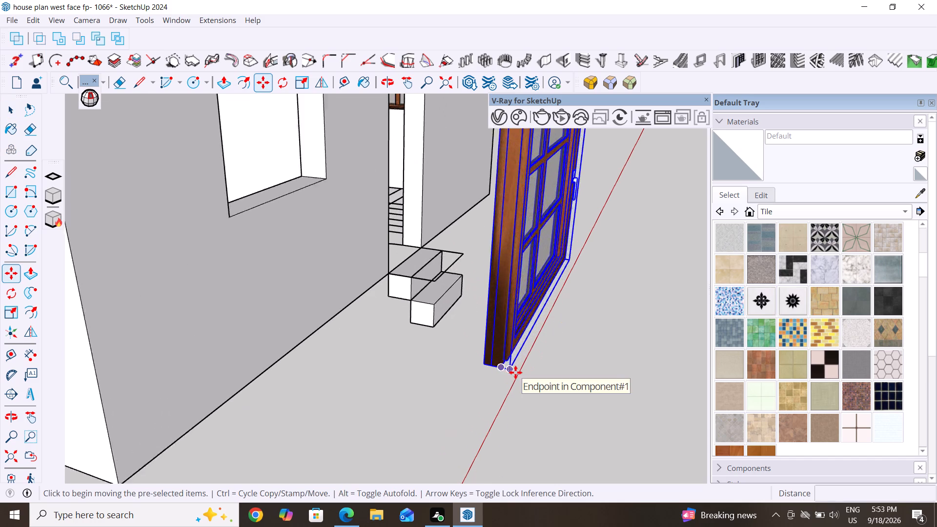
pyautogui.scroll(1, 515, 372)
pyautogui.click(510, 367)
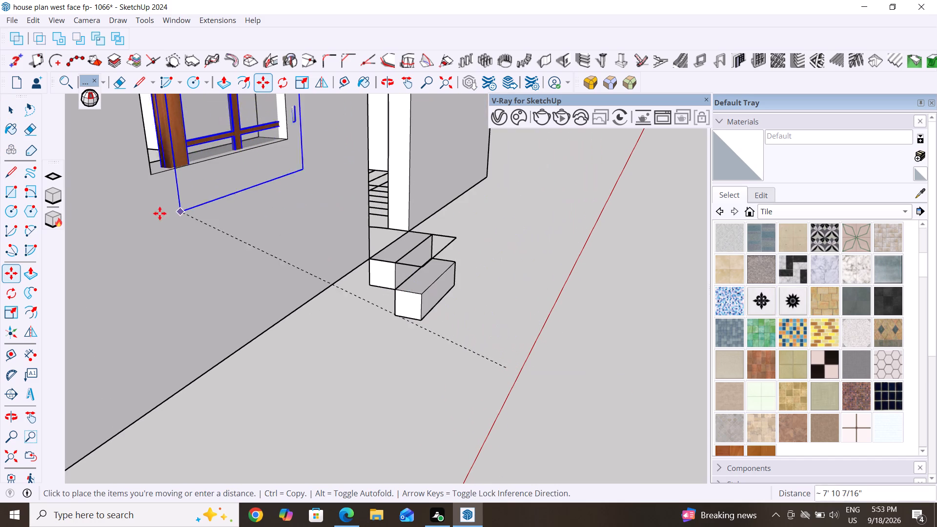
pyautogui.click(149, 175)
pyautogui.scroll(-4, 401, 366)
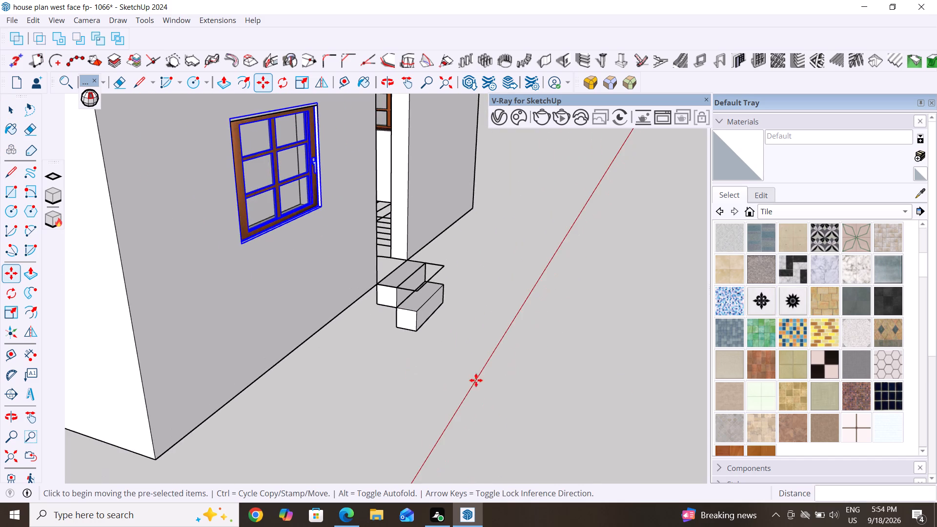
# Examine the window fitted in the entrance wall and the row of windows along the adjoining long wall.
pyautogui.moveTo(539, 363); pyautogui.dragTo(334, 390, button='middle')
pyautogui.scroll(-1, 539, 363)
pyautogui.scroll(-4, 359, 414)
pyautogui.moveTo(372, 425); pyautogui.dragTo(335, 371, button='middle')
pyautogui.scroll(1, 359, 416)
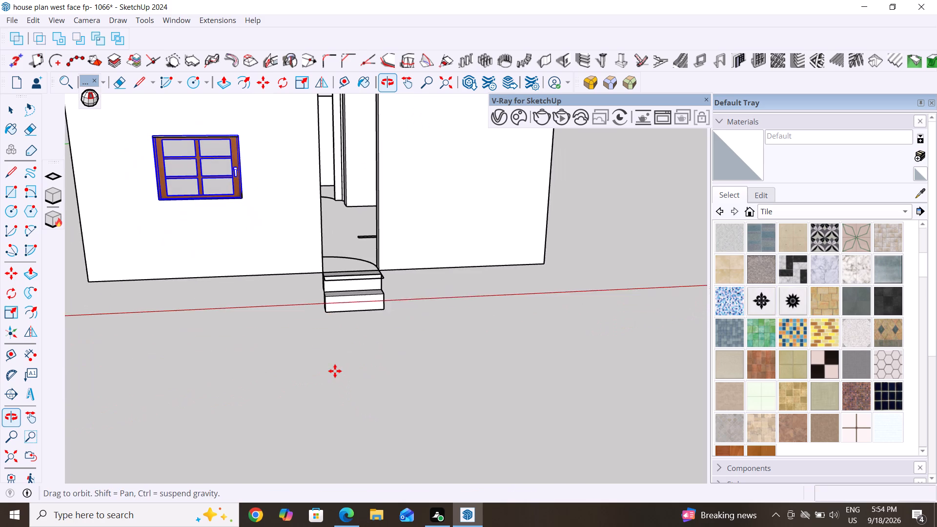
pyautogui.scroll(-5, 335, 371)
pyautogui.moveTo(533, 352); pyautogui.dragTo(571, 415, button='middle')
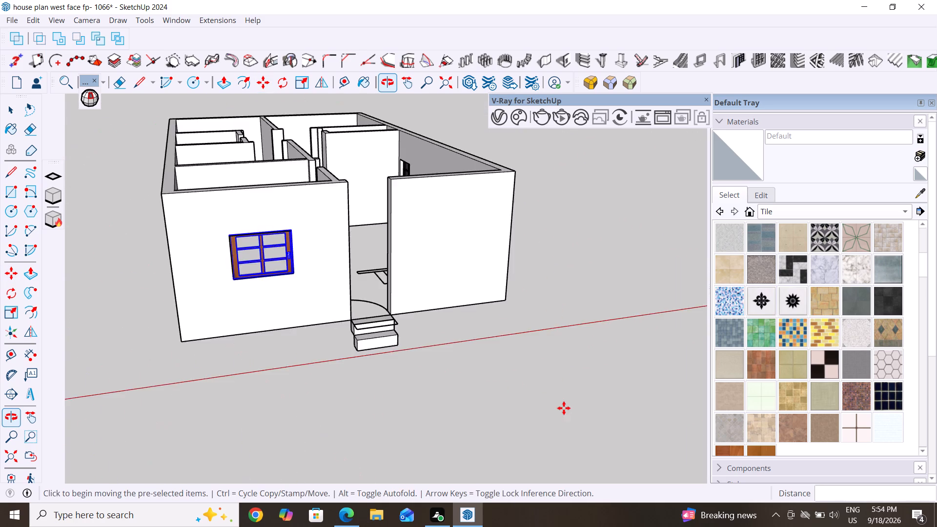
pyautogui.scroll(-6, 549, 399)
pyautogui.moveTo(133, 351); pyautogui.dragTo(480, 304, button='middle')
pyautogui.moveTo(936, 526); pyautogui.dragTo(936, 520, button='middle')
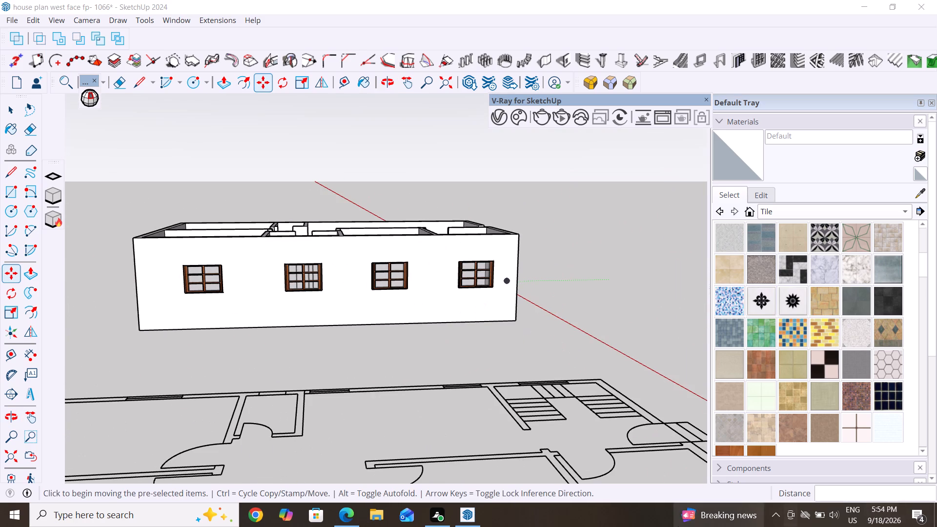
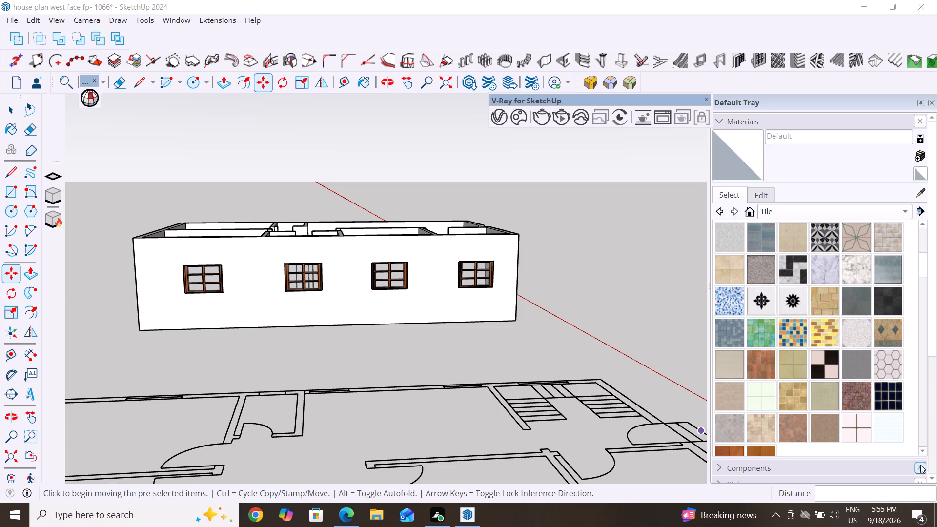
# Examine the house from all sides with its fitted windows, and deselect the entrance-wall window.
pyautogui.scroll(-5, 372, 331)
pyautogui.moveTo(396, 369); pyautogui.dragTo(450, 447, button='middle')
pyautogui.moveTo(389, 381); pyautogui.dragTo(573, 423, button='middle')
pyautogui.moveTo(260, 401); pyautogui.dragTo(484, 373, button='middle')
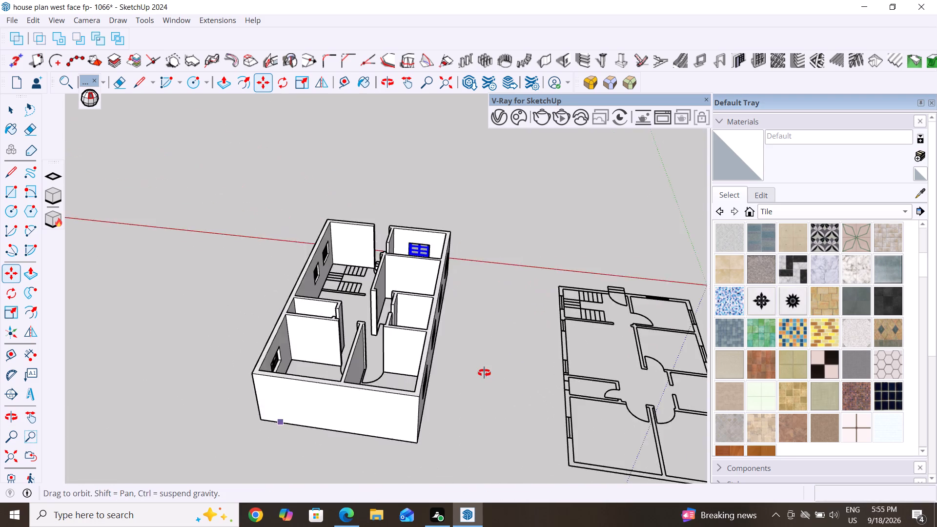
pyautogui.moveTo(484, 373); pyautogui.dragTo(494, 373, button='middle')
pyautogui.moveTo(297, 392); pyautogui.dragTo(577, 381, button='middle')
pyautogui.moveTo(367, 371); pyautogui.dragTo(563, 359, button='middle')
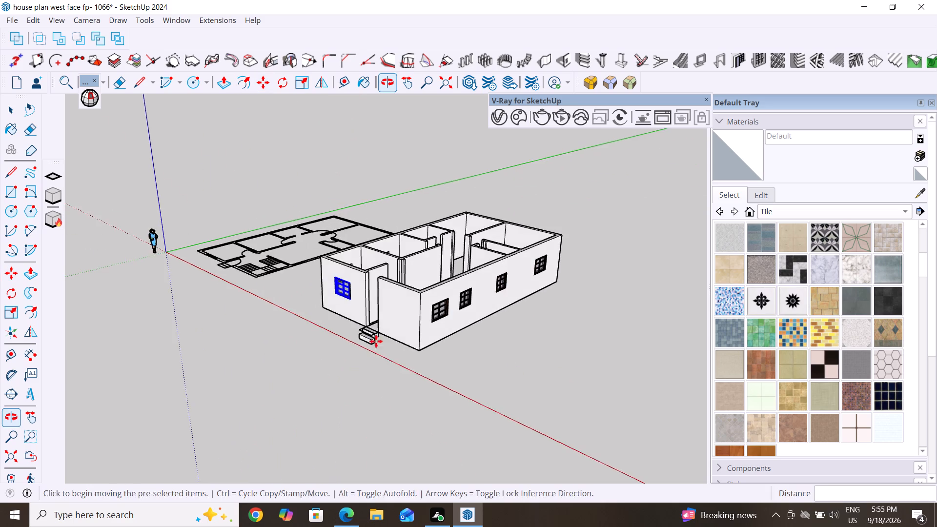
pyautogui.moveTo(422, 355); pyautogui.dragTo(538, 366, button='middle')
pyautogui.scroll(3, 421, 269)
pyautogui.press('Escape')
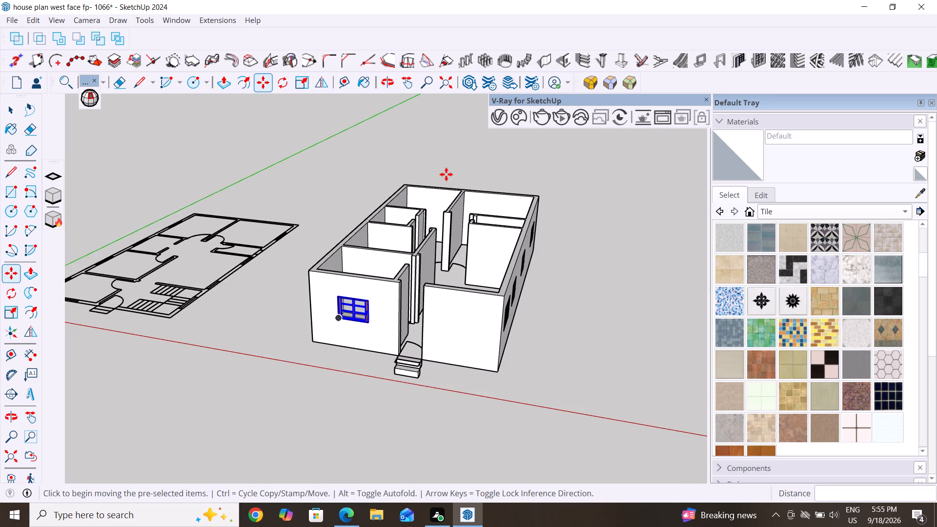
pyautogui.press('Escape')
pyautogui.press('Escape')
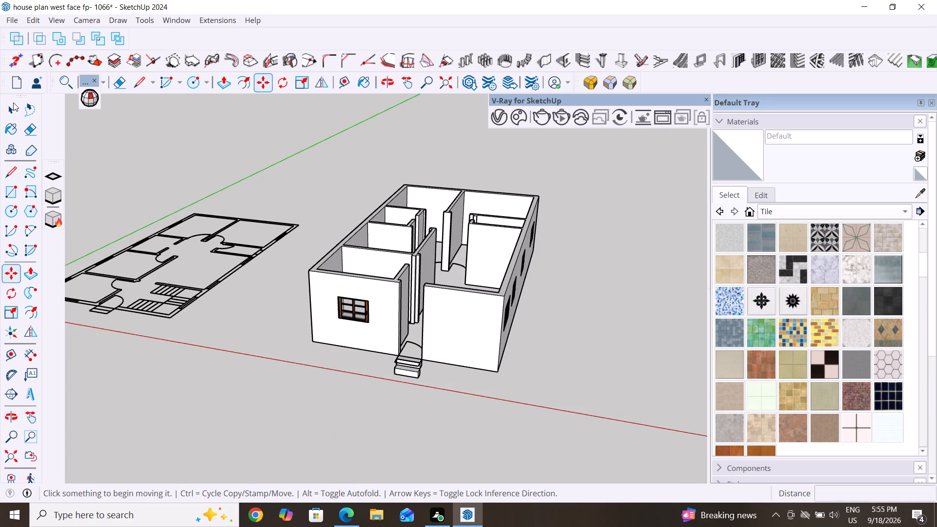
pyautogui.click(16, 105)
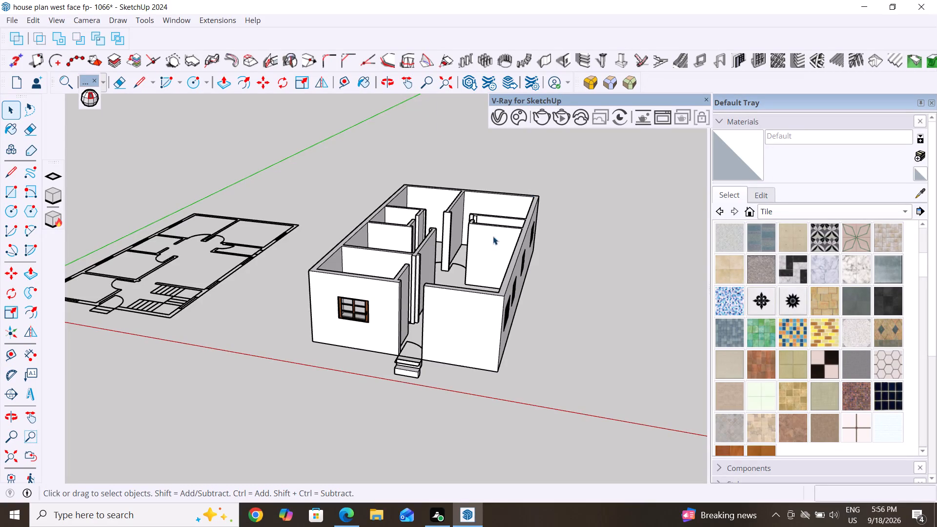
# Draw a 42' by 24' rectangle over the wall tops, from a rear outer corner to the diagonally opposite entrance-side corner.
pyautogui.moveTo(362, 361); pyautogui.dragTo(416, 408, button='middle')
pyautogui.moveTo(509, 345); pyautogui.dragTo(503, 391, button='middle')
pyautogui.press('Escape')
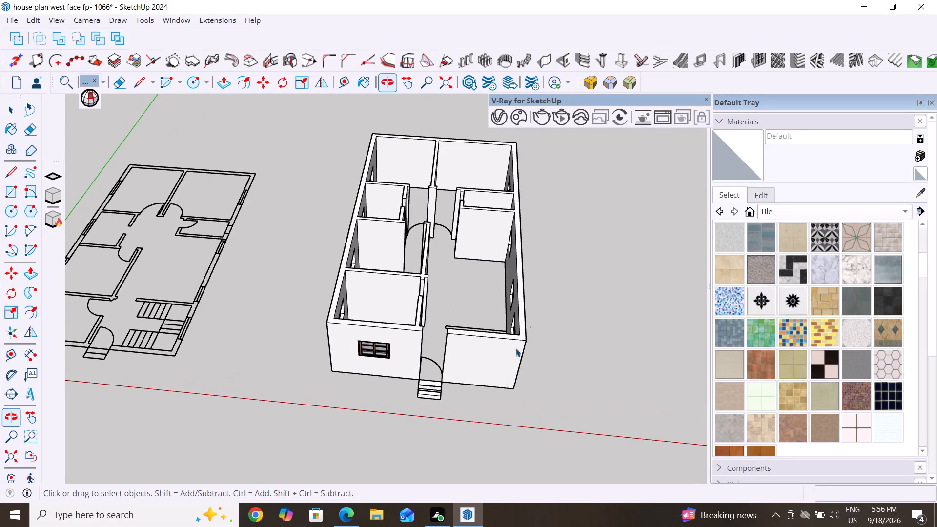
pyautogui.press('Escape')
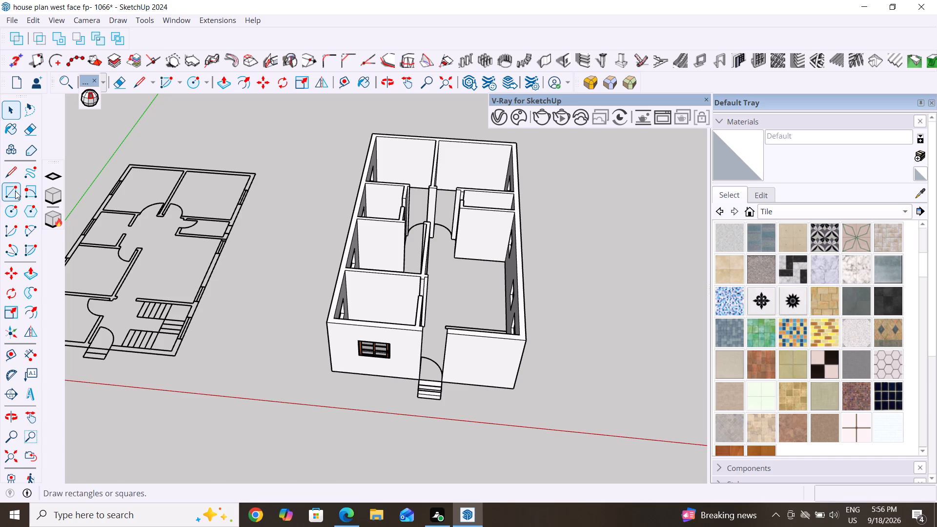
pyautogui.click(15, 191)
pyautogui.scroll(1, 358, 123)
pyautogui.moveTo(360, 130); pyautogui.dragTo(347, 201, button='middle')
pyautogui.scroll(-2, 267, 291)
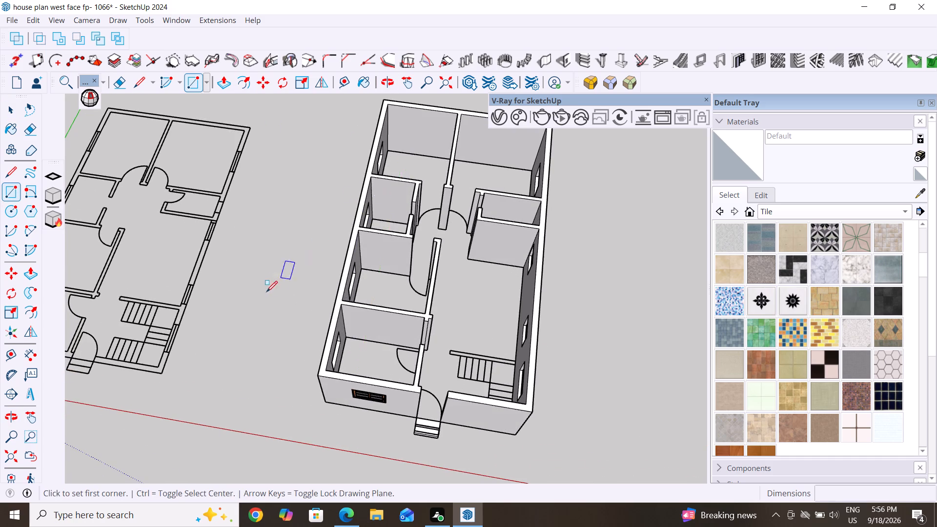
pyautogui.scroll(-2, 266, 292)
pyautogui.scroll(4, 356, 160)
pyautogui.scroll(3, 454, 144)
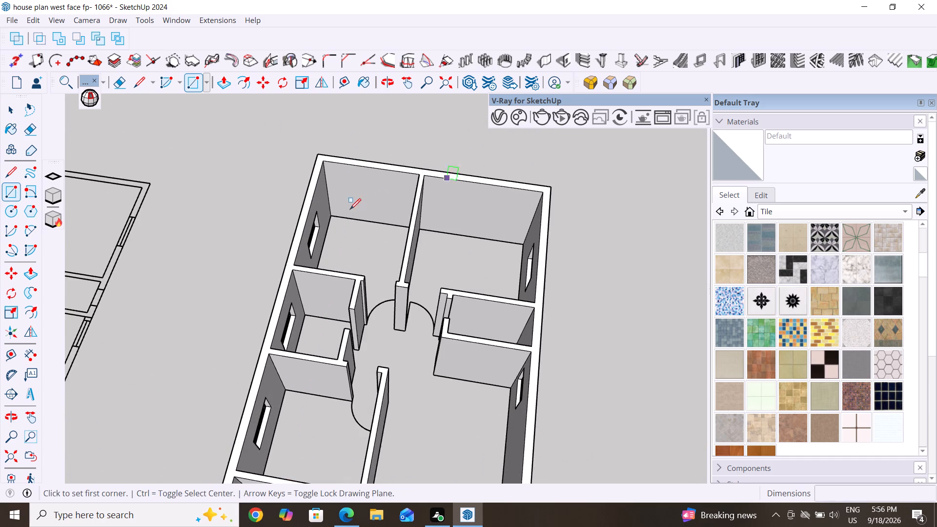
pyautogui.moveTo(357, 222); pyautogui.dragTo(383, 233, button='middle')
pyautogui.click(304, 162)
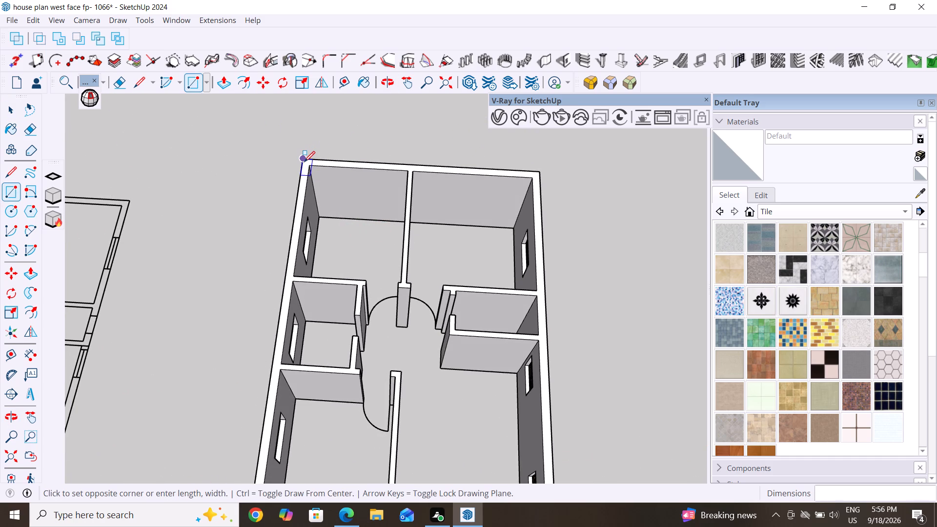
pyautogui.scroll(-10, 304, 162)
pyautogui.scroll(2, 378, 335)
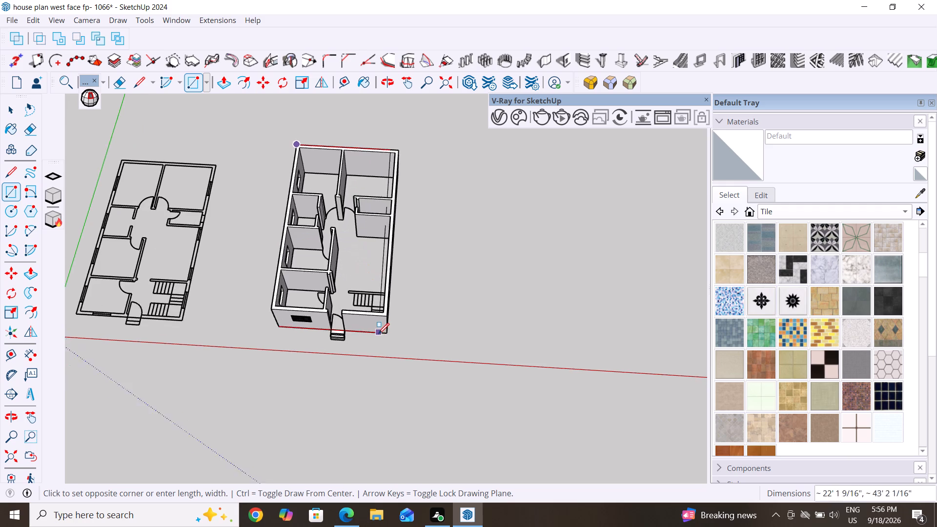
pyautogui.scroll(3, 378, 334)
pyautogui.moveTo(385, 321); pyautogui.dragTo(423, 254, button='middle')
pyautogui.scroll(5, 395, 271)
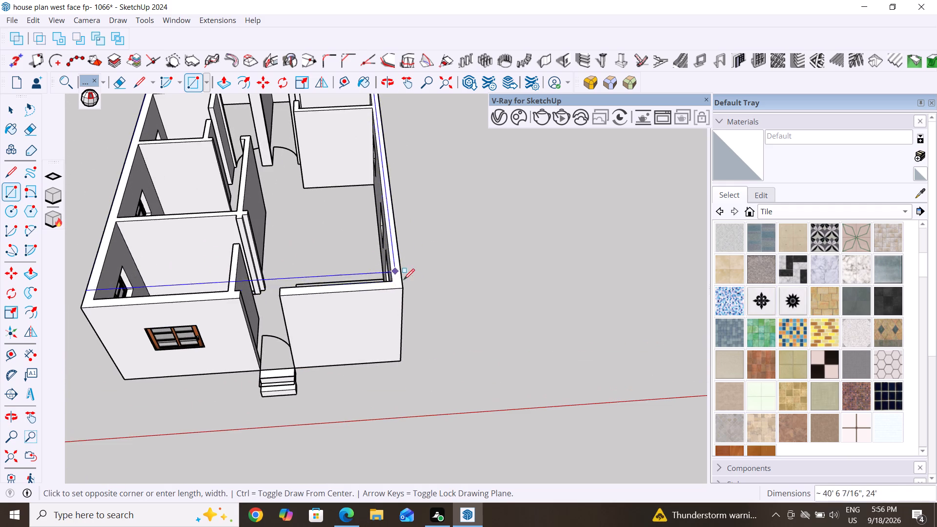
pyautogui.click(403, 287)
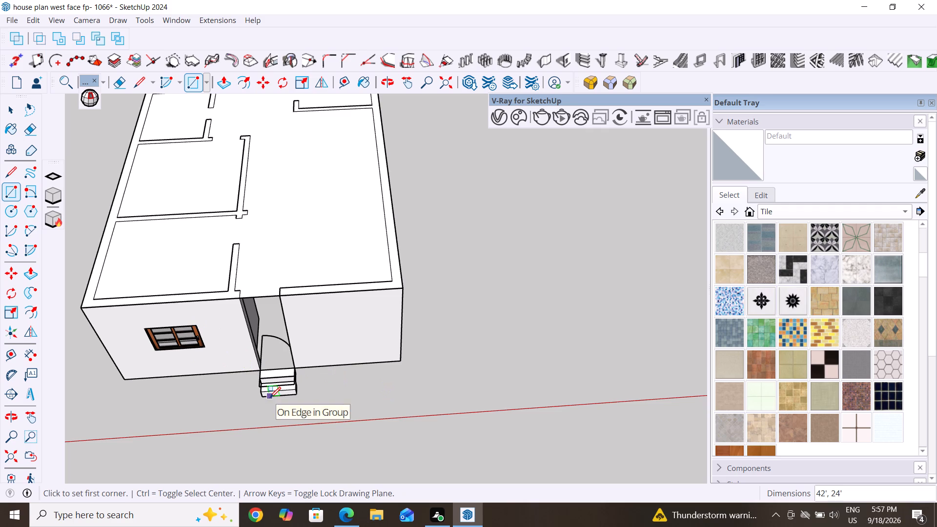
# Push/Pull the rectangle on top of the walls up 6" to form the roof slab.
pyautogui.click(19, 104)
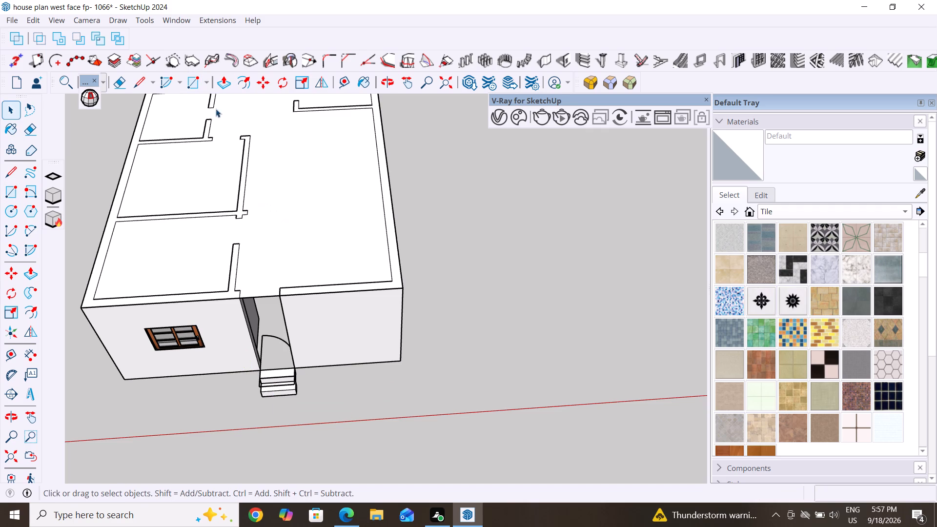
pyautogui.click(221, 82)
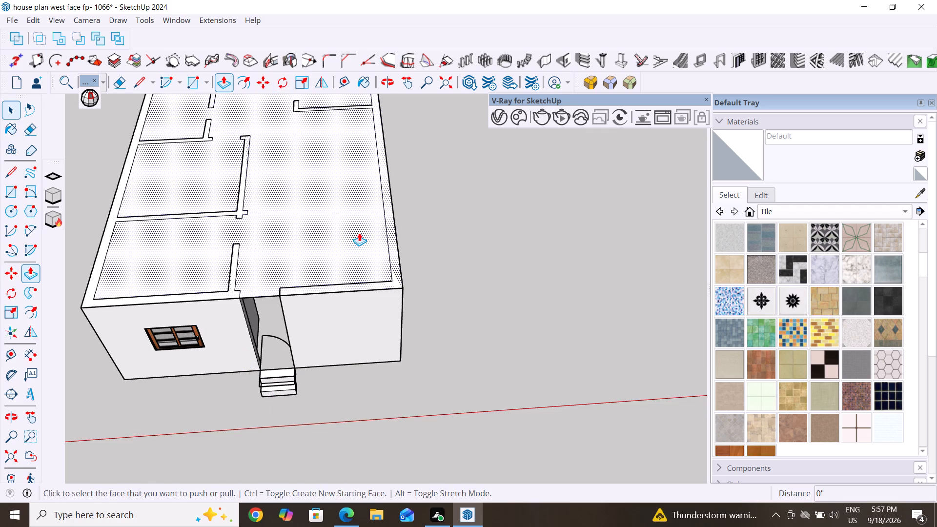
pyautogui.click(359, 233)
pyautogui.write('6"')
pyautogui.press('Return')
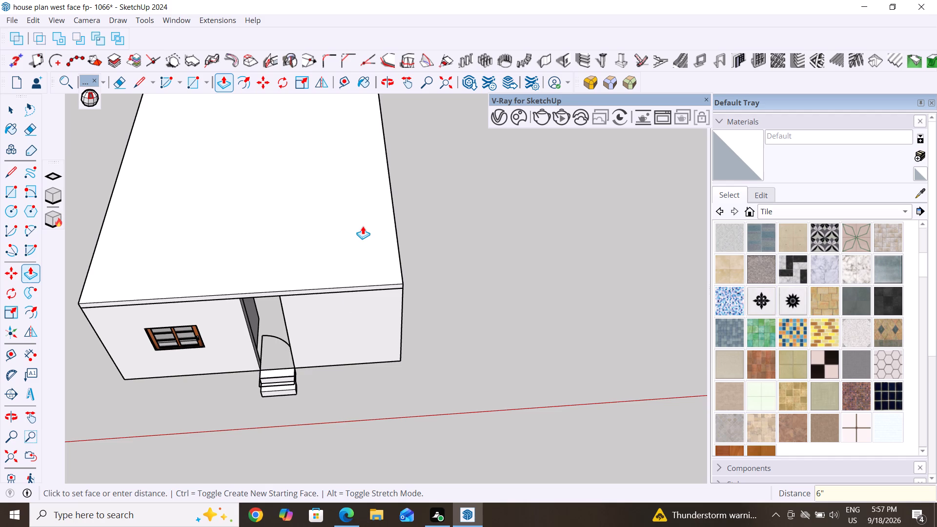
pyautogui.click(8, 108)
# Examine the roof slab and windows around the house, then the doorway opening in the entrance wall.
pyautogui.moveTo(435, 398); pyautogui.dragTo(433, 396, button='middle')
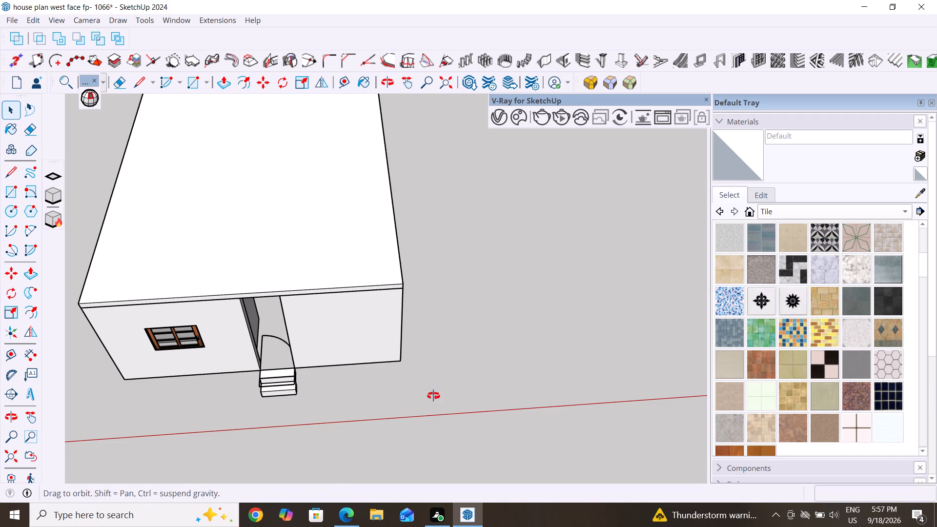
pyautogui.moveTo(433, 396); pyautogui.dragTo(490, 236, button='middle')
pyautogui.moveTo(371, 350); pyautogui.dragTo(634, 341, button='middle')
pyautogui.moveTo(293, 373); pyautogui.dragTo(595, 306, button='middle')
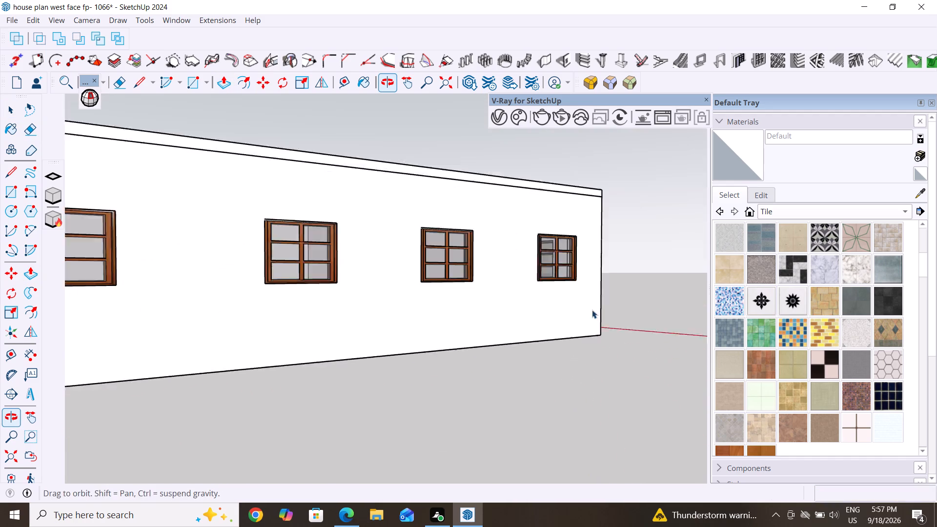
pyautogui.moveTo(298, 382); pyautogui.dragTo(432, 316, button='middle')
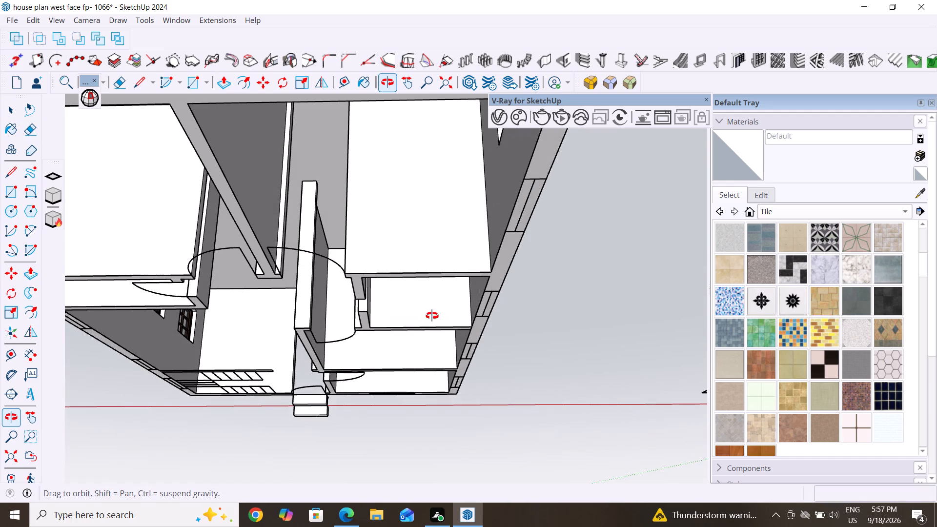
pyautogui.moveTo(432, 316); pyautogui.dragTo(145, 390, button='middle')
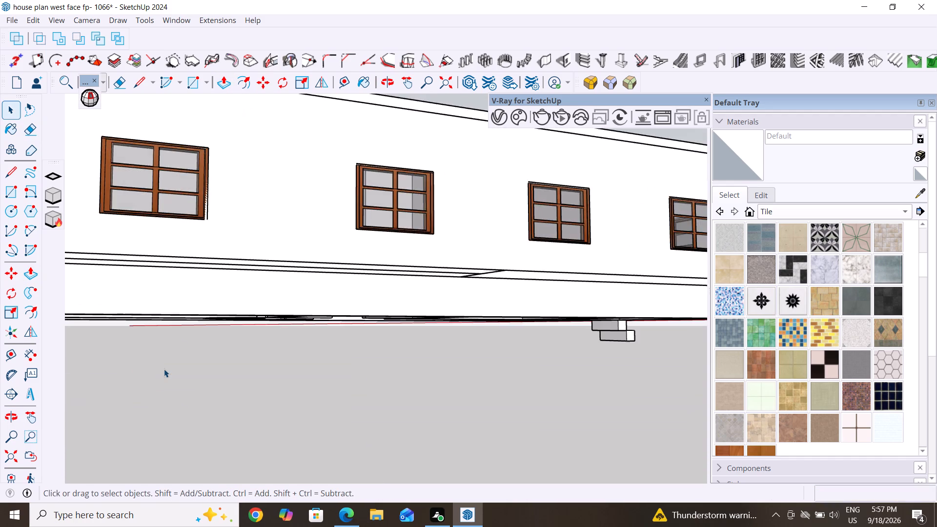
pyautogui.scroll(-12, 164, 369)
pyautogui.moveTo(483, 322); pyautogui.dragTo(348, 498, button='middle')
pyautogui.scroll(-6, 399, 285)
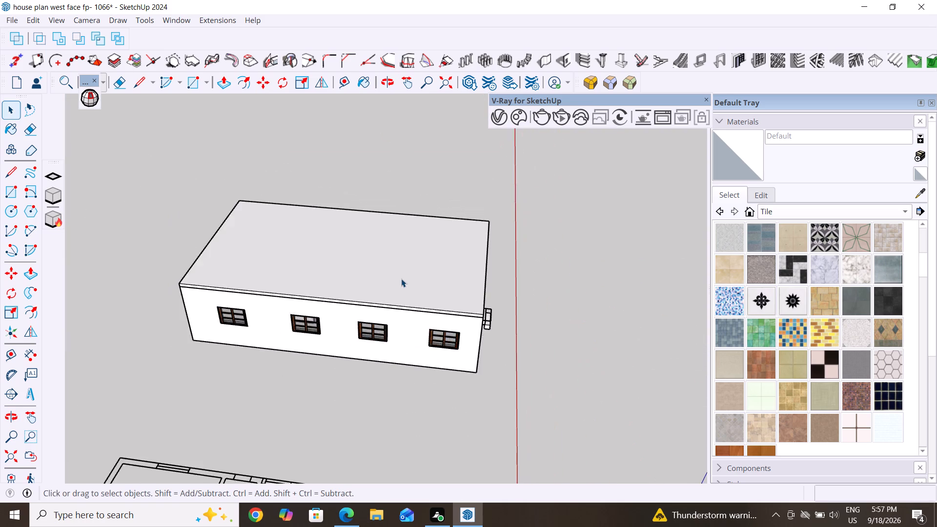
pyautogui.scroll(-5, 401, 279)
pyautogui.moveTo(423, 344); pyautogui.dragTo(222, 334, button='middle')
pyautogui.moveTo(437, 349); pyautogui.dragTo(319, 308, button='middle')
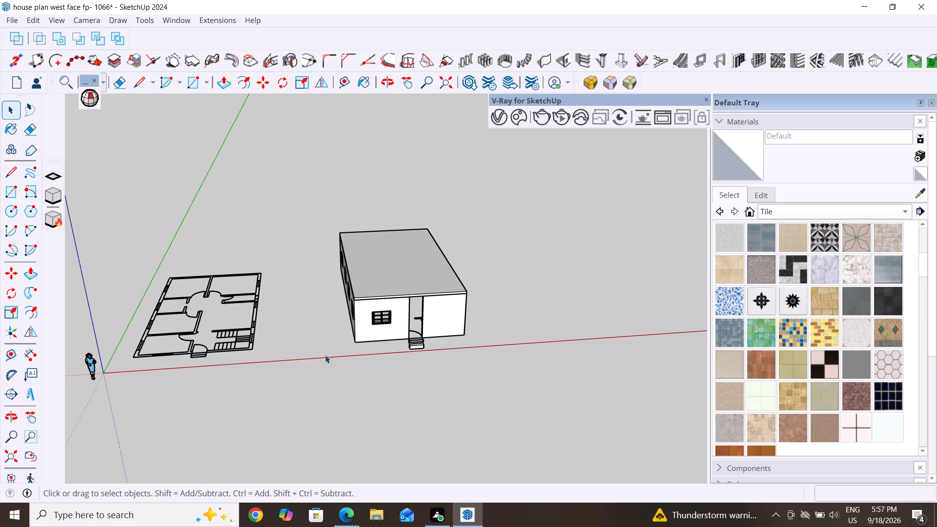
pyautogui.scroll(4, 410, 291)
pyautogui.moveTo(418, 329); pyautogui.dragTo(326, 306, button='middle')
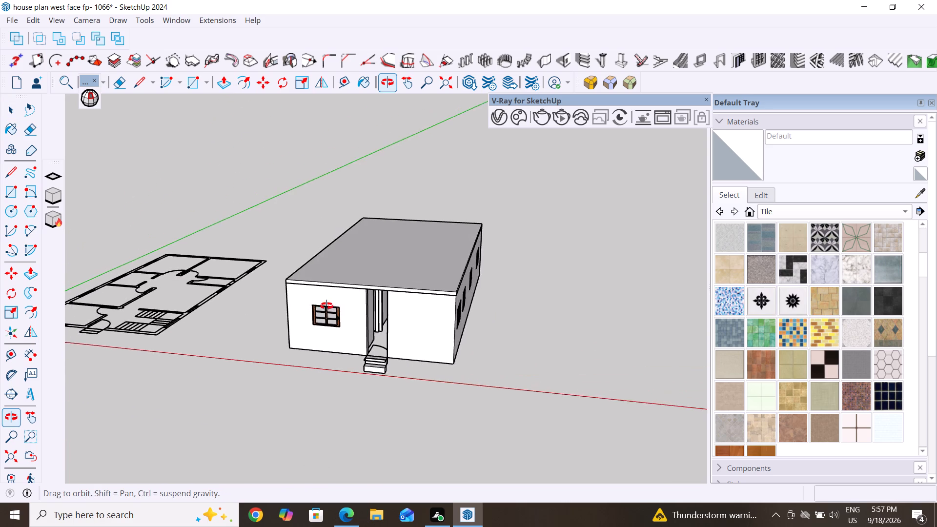
pyautogui.moveTo(326, 306); pyautogui.dragTo(364, 315, button='middle')
pyautogui.moveTo(364, 316); pyautogui.dragTo(402, 252, button='middle')
pyautogui.scroll(4, 405, 265)
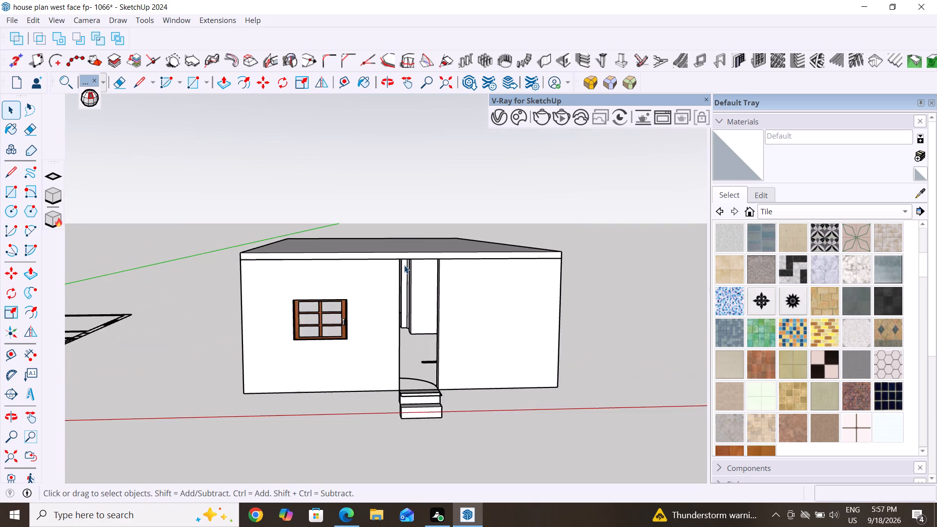
pyautogui.scroll(3, 413, 256)
pyautogui.moveTo(410, 266); pyautogui.dragTo(428, 255, button='middle')
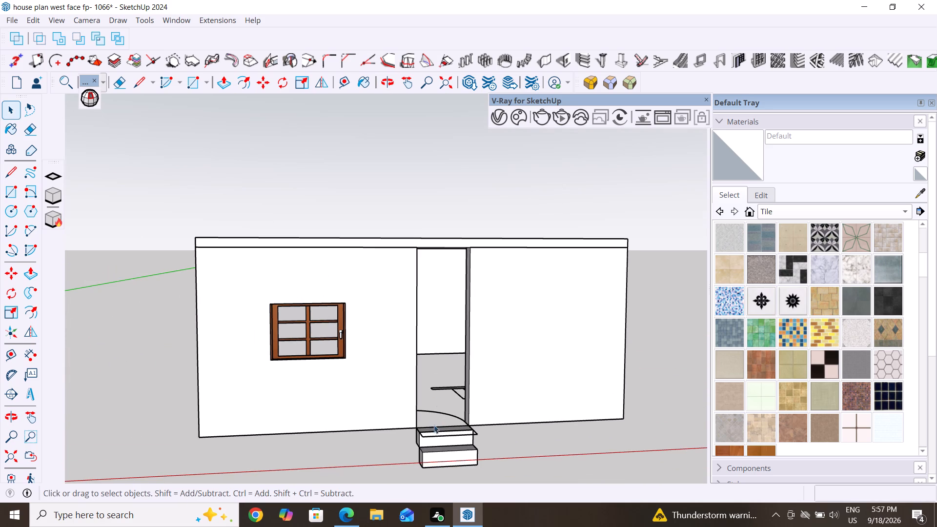
pyautogui.moveTo(433, 425); pyautogui.dragTo(388, 435, button='middle')
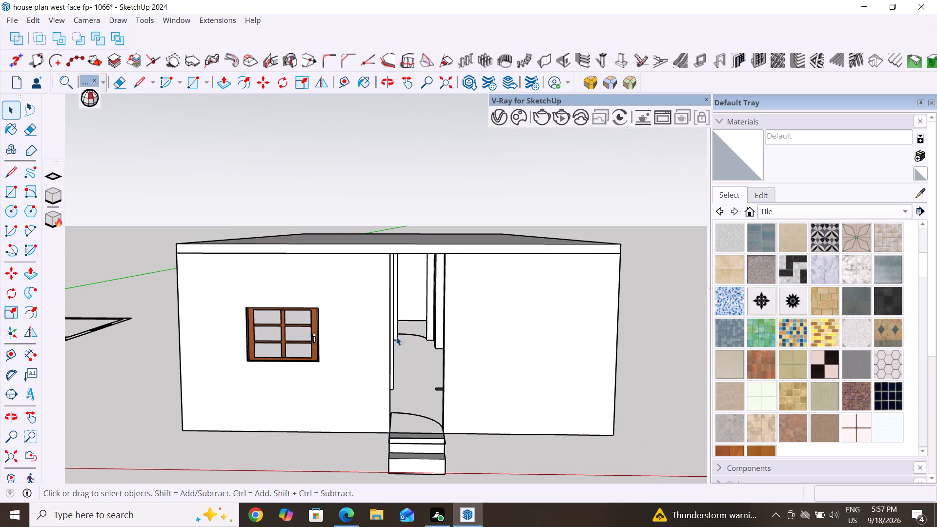
# Search the 3D Warehouse models for door.
pyautogui.click(181, 20)
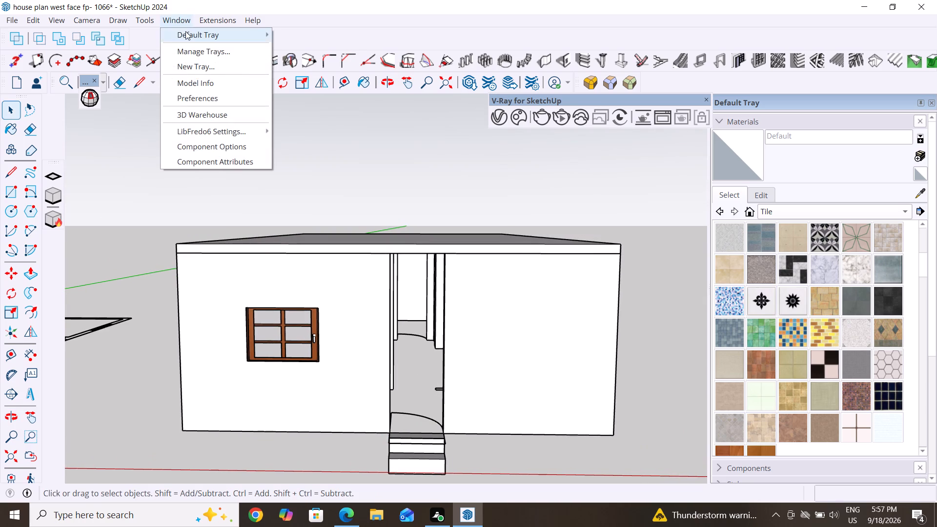
pyautogui.click(223, 118)
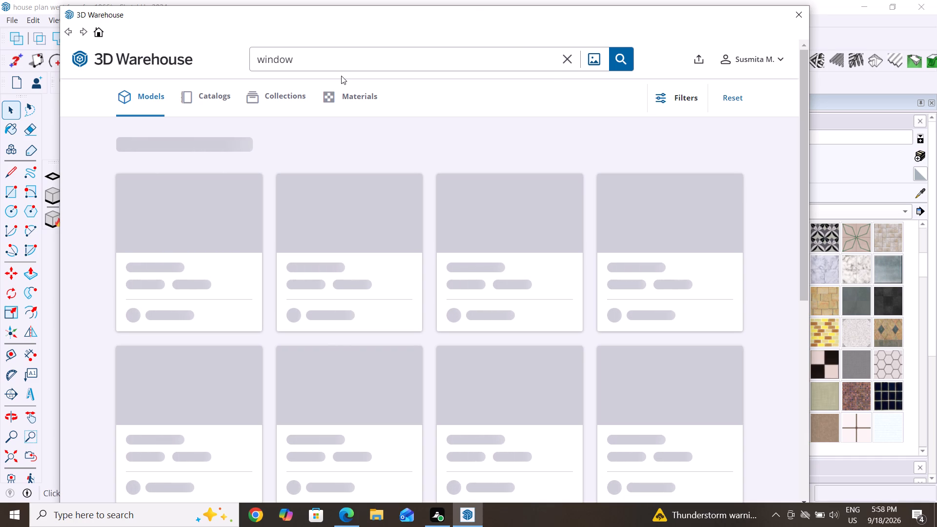
pyautogui.click(569, 59)
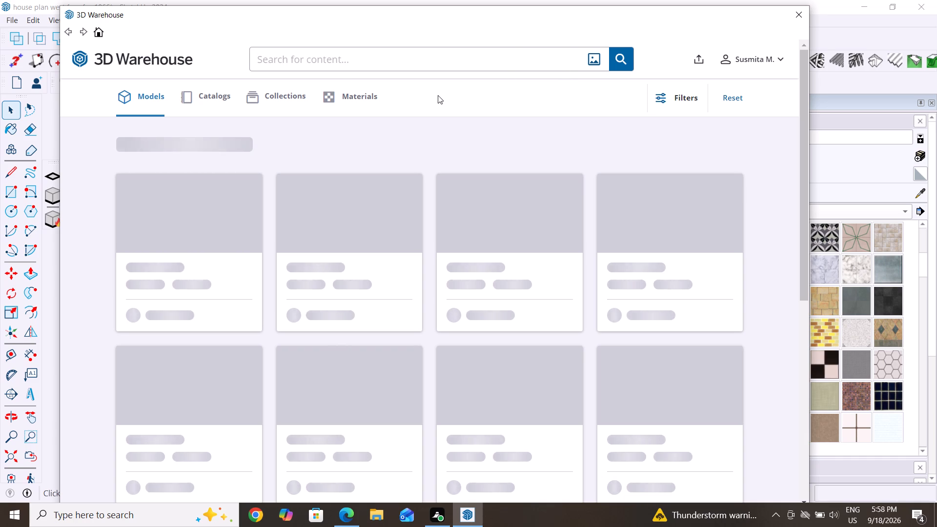
pyautogui.write('doo')
pyautogui.press('r')
pyautogui.click(623, 60)
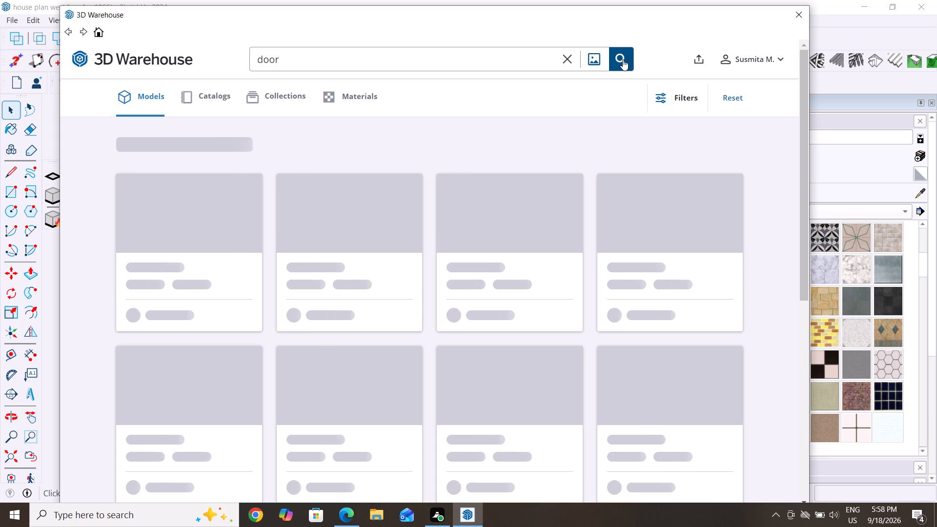
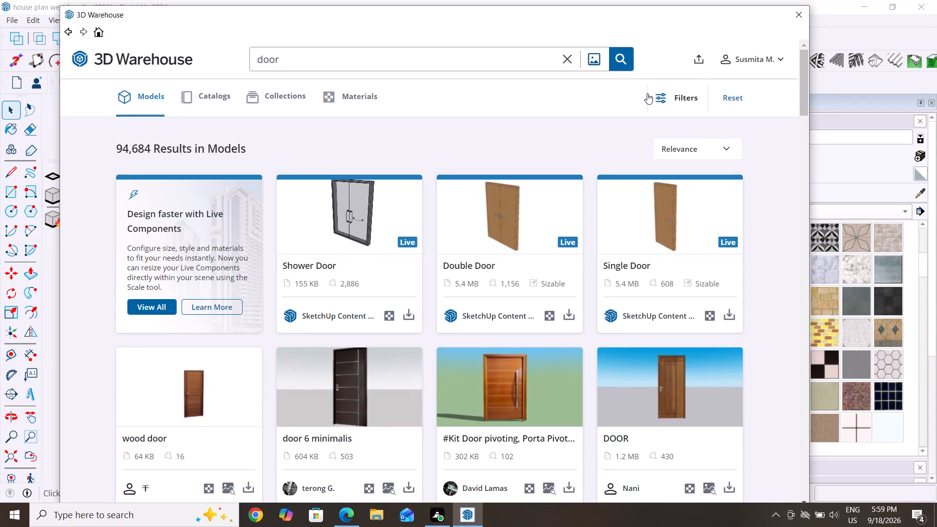
# Close the 3D Warehouse and return to the house model.
pyautogui.click(883, 156)
pyautogui.click(799, 17)
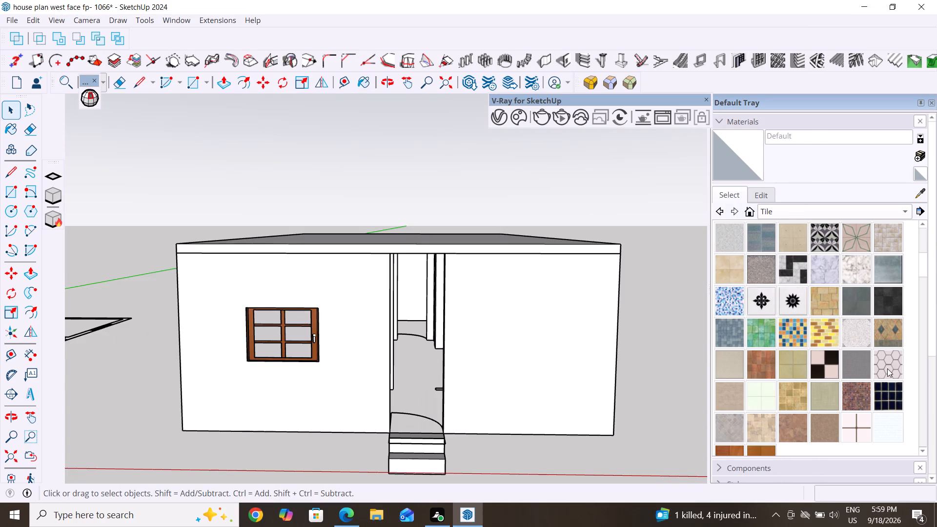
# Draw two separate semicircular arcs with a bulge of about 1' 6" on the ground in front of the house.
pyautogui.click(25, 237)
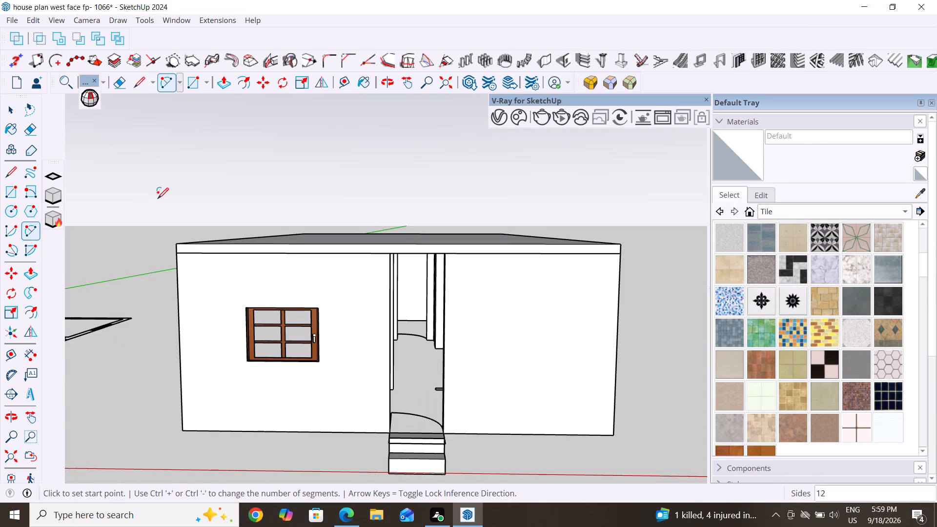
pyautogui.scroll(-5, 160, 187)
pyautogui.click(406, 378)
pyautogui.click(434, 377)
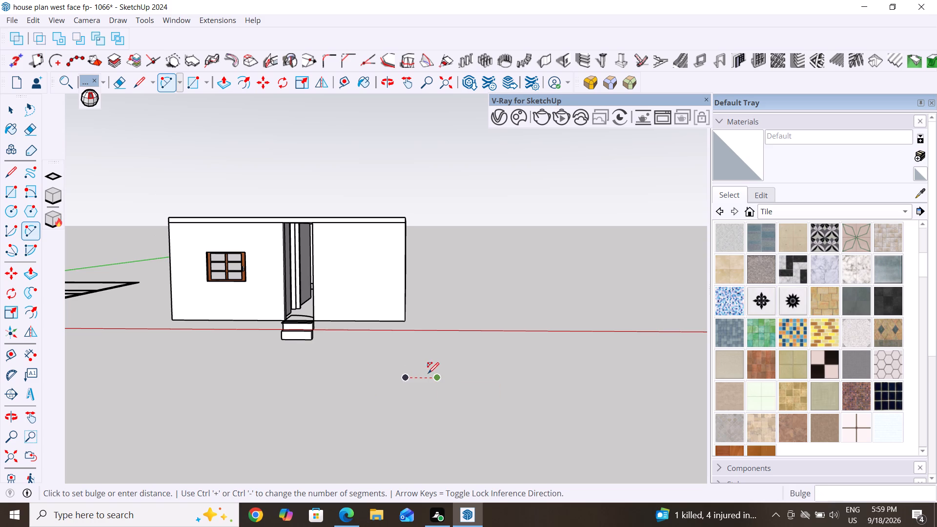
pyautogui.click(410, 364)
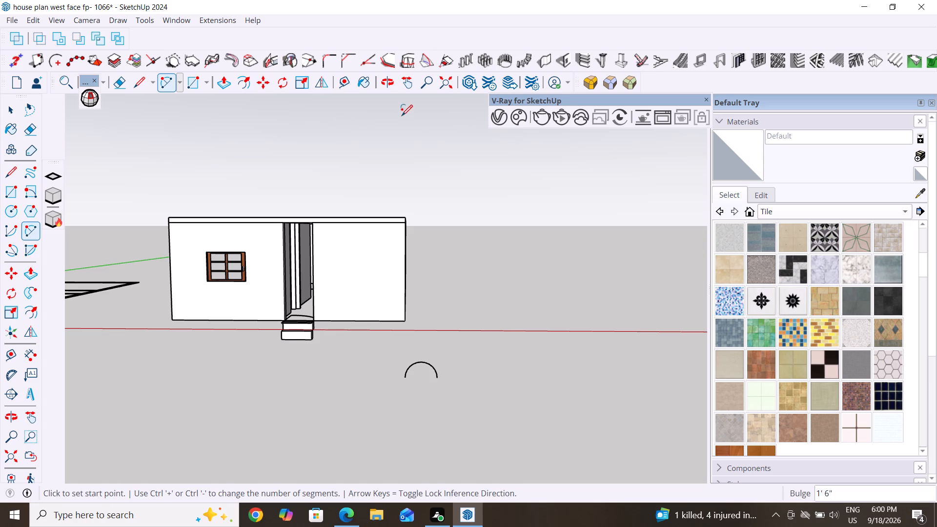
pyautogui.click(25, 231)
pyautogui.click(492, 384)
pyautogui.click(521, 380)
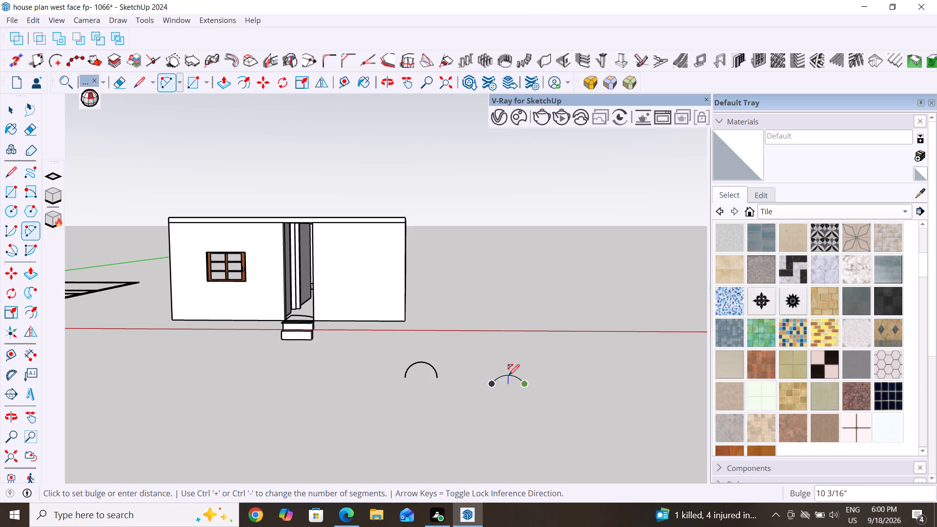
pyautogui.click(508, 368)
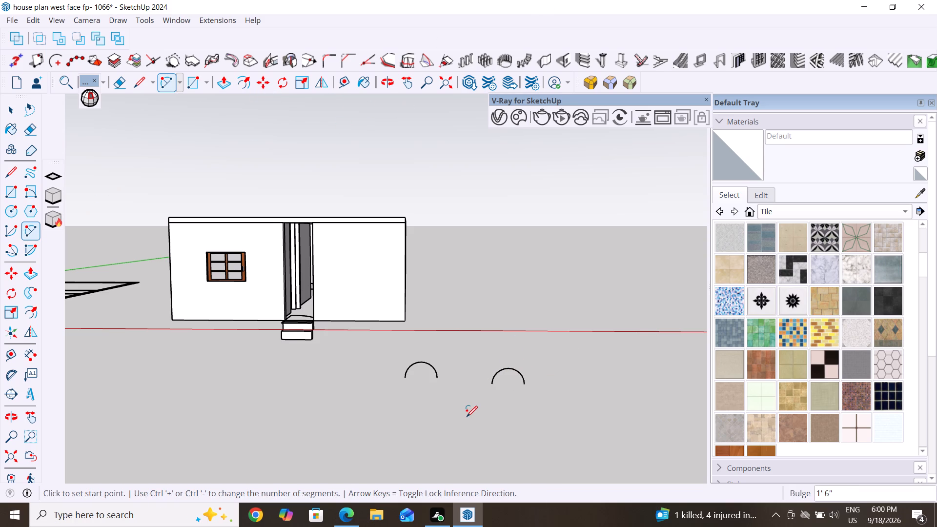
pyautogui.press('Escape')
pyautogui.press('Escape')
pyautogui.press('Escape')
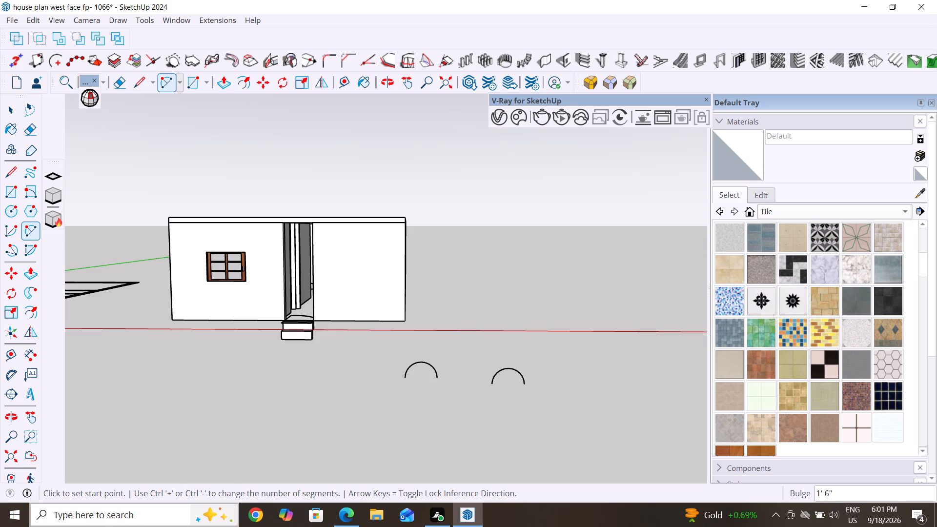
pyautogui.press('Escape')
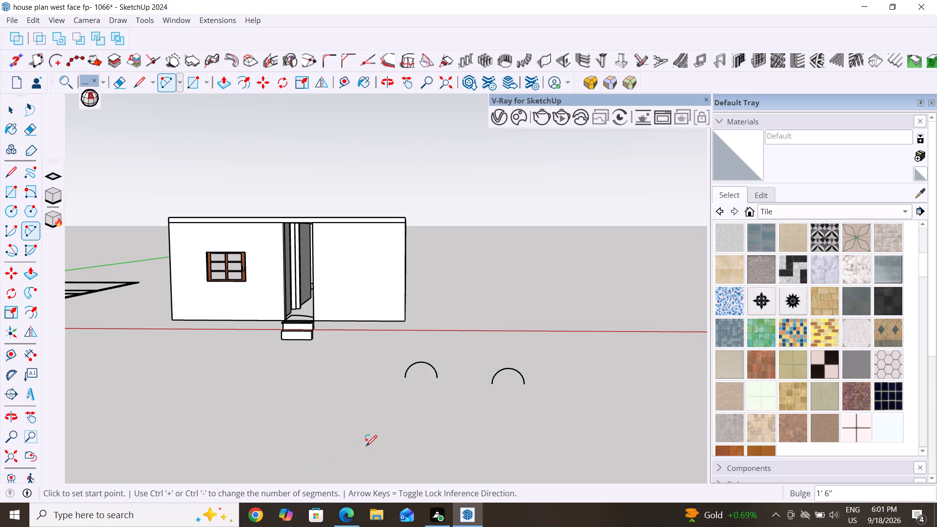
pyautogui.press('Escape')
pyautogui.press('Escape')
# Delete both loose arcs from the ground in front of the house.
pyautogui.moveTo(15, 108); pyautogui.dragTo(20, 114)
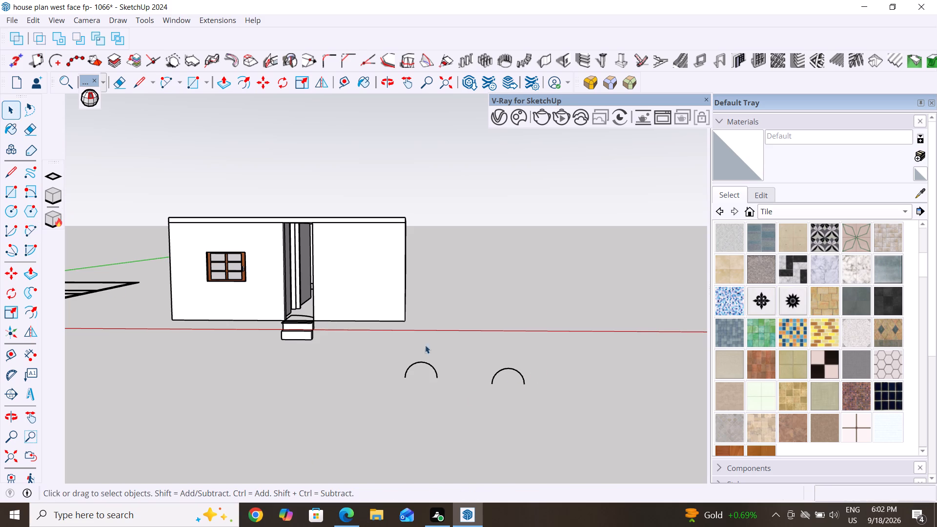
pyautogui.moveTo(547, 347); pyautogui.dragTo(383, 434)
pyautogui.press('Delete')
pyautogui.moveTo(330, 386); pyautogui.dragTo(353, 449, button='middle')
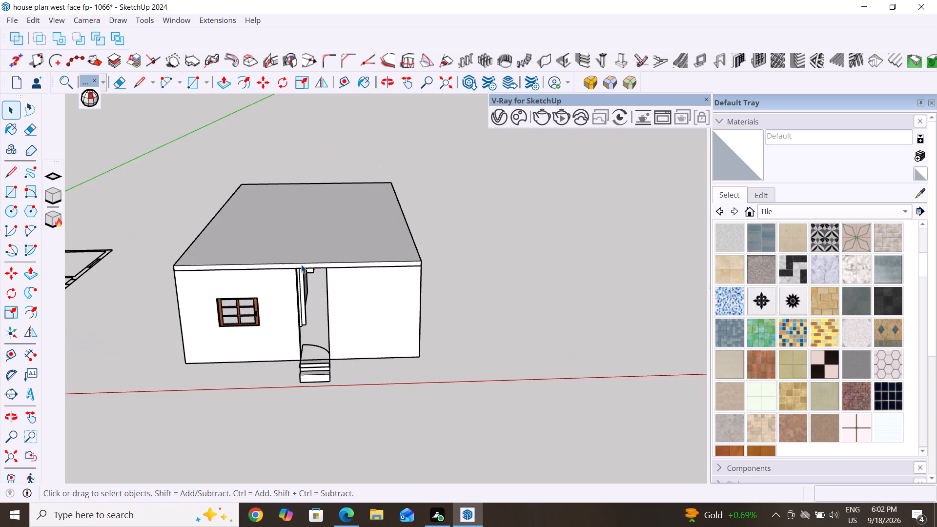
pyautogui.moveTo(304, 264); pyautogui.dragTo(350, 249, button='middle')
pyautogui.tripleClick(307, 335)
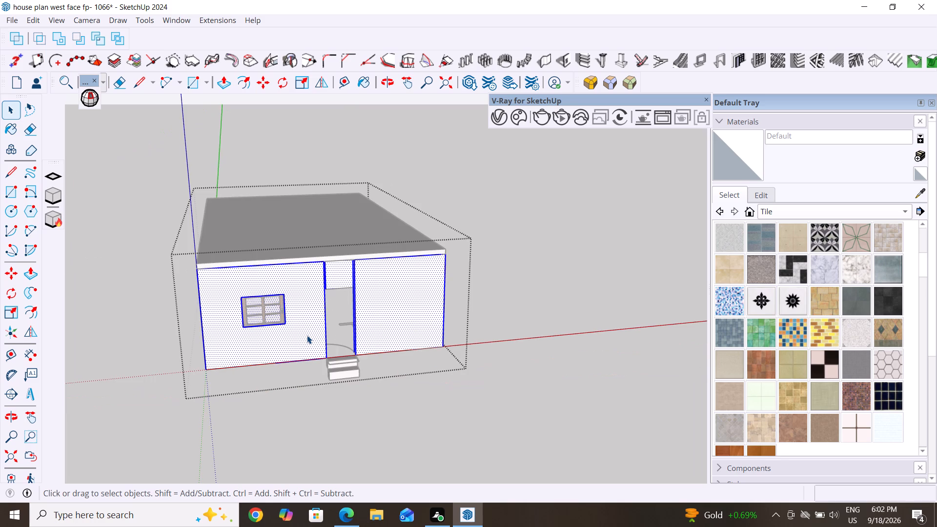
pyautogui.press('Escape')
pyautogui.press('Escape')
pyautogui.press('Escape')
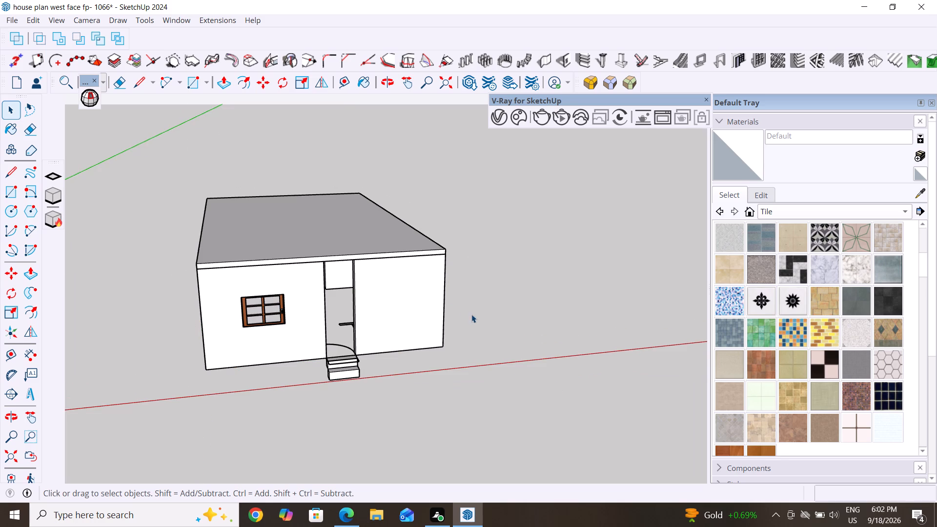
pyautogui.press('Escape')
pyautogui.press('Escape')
# Make a group of the whole roof slab, including all its connected faces and edges.
pyautogui.click(285, 249)
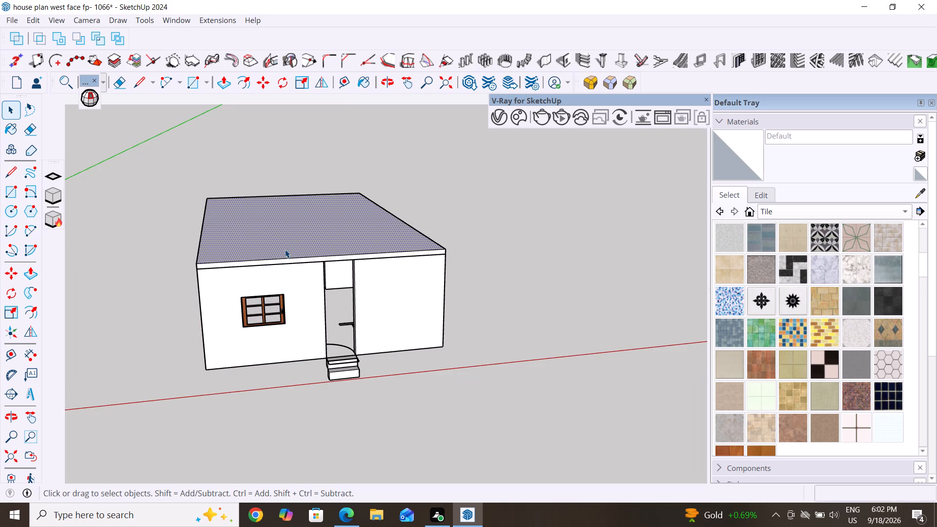
pyautogui.doubleClick(285, 249)
pyautogui.click(285, 249)
pyautogui.rightClick(285, 249)
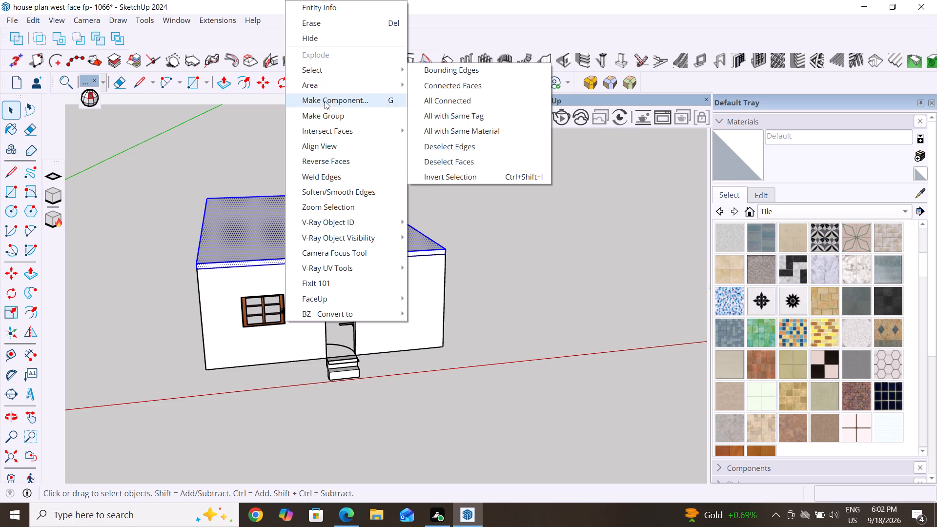
pyautogui.click(326, 121)
pyautogui.click(513, 387)
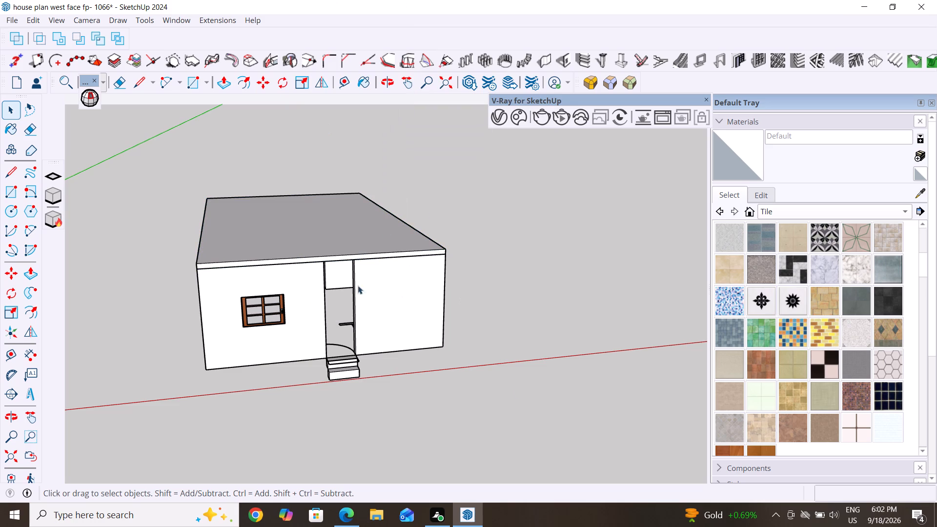
# Move the grouped roof slab off the walls to the open area beside the house, exposing the interior.
pyautogui.click(368, 239)
pyautogui.press('m')
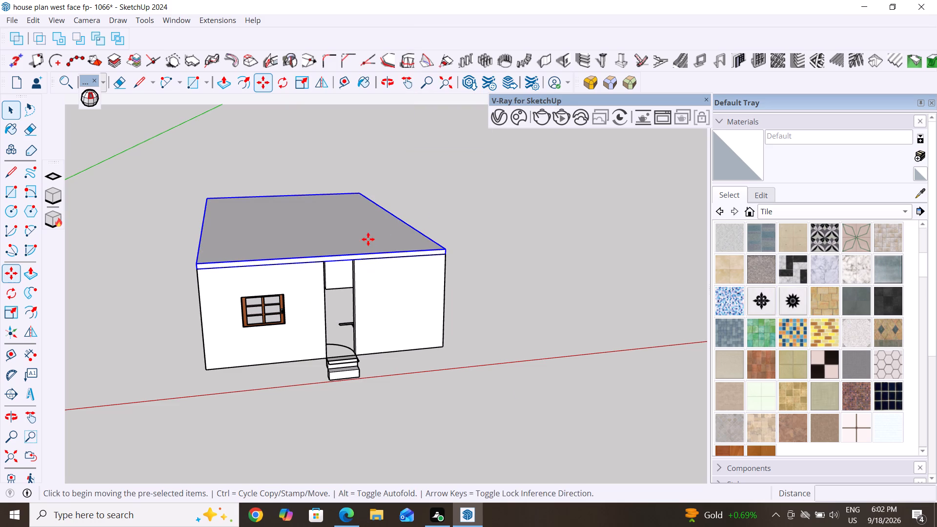
pyautogui.click(199, 267)
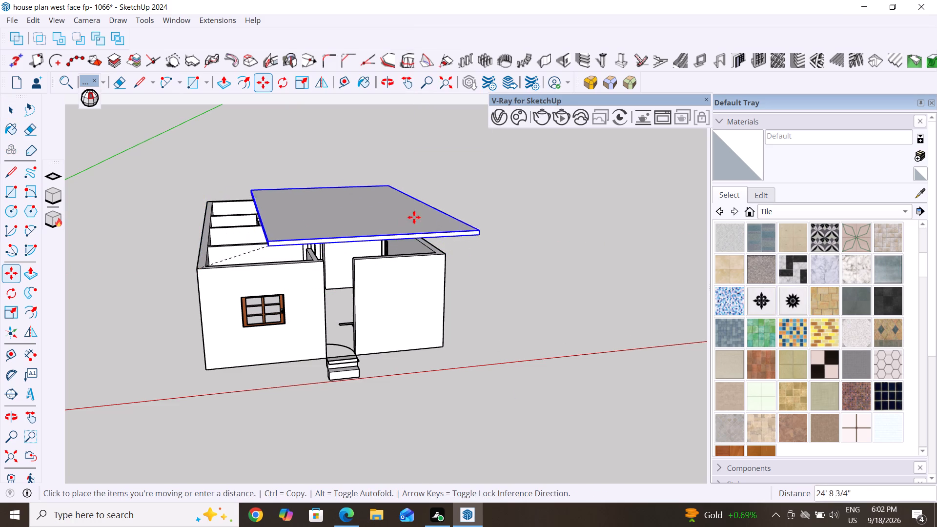
pyautogui.click(487, 209)
pyautogui.press('Escape')
pyautogui.press('Escape')
# Examine the rooms, interior walls and door openings of the uncovered house from above.
pyautogui.moveTo(576, 316); pyautogui.dragTo(569, 380, button='middle')
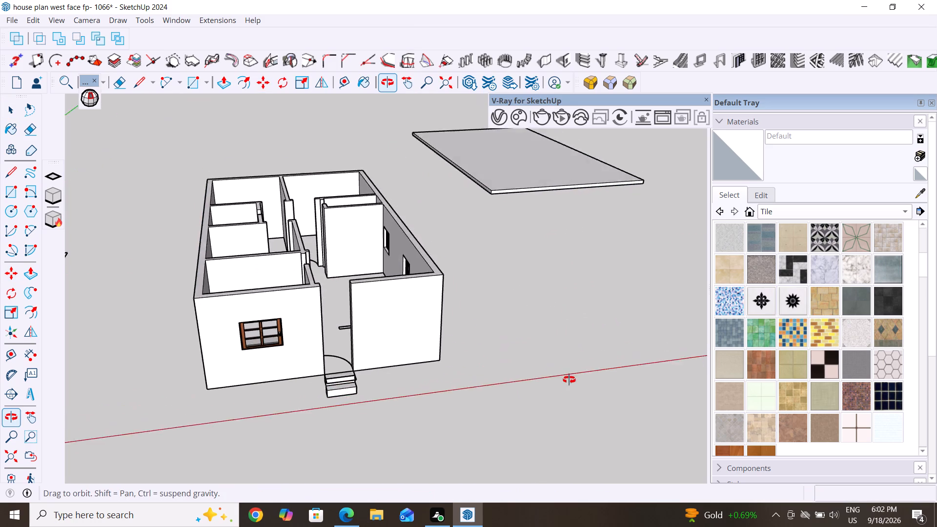
pyautogui.moveTo(569, 380); pyautogui.dragTo(580, 426, button='middle')
pyautogui.moveTo(365, 343); pyautogui.dragTo(409, 420, button='middle')
pyautogui.moveTo(457, 394); pyautogui.dragTo(353, 430, button='middle')
pyautogui.moveTo(309, 395); pyautogui.dragTo(329, 198, button='middle')
pyautogui.press('Escape')
pyautogui.press('Escape')
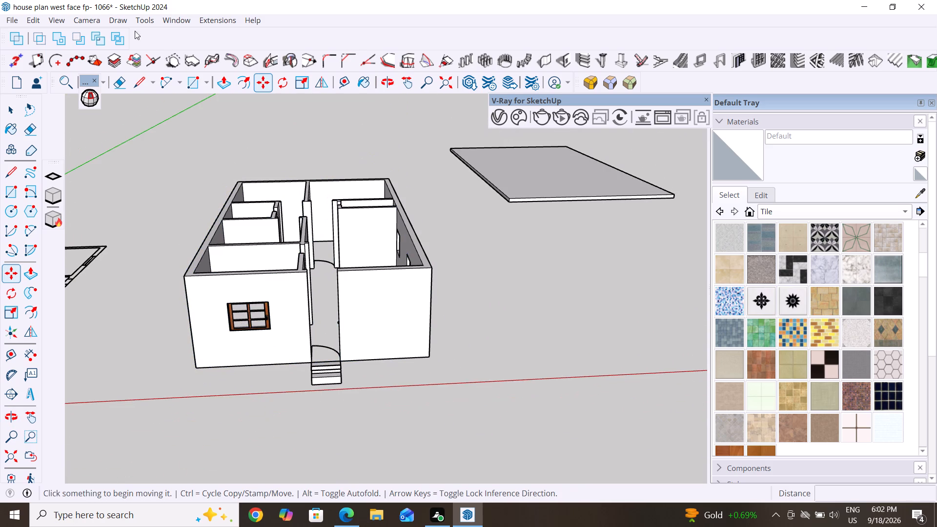
pyautogui.moveTo(320, 195); pyautogui.dragTo(293, 215, button='middle')
pyautogui.scroll(5, 301, 142)
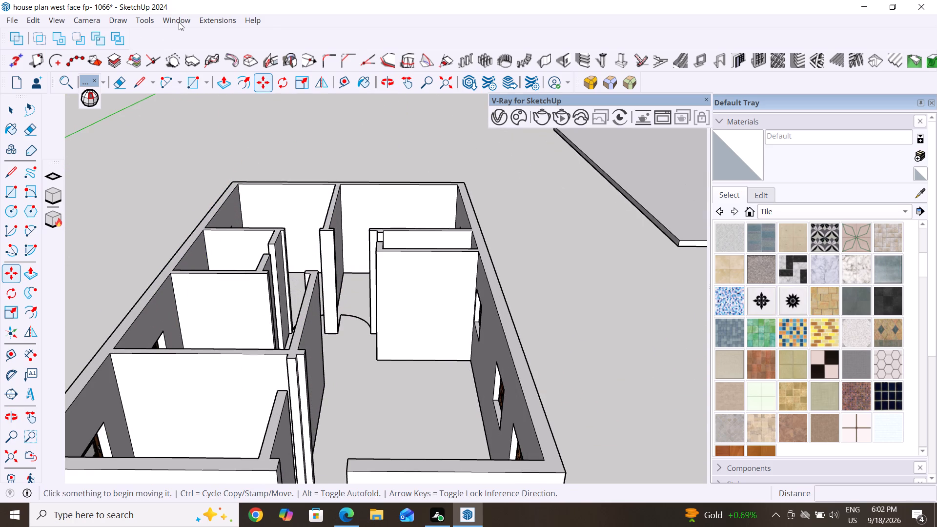
pyautogui.click(178, 20)
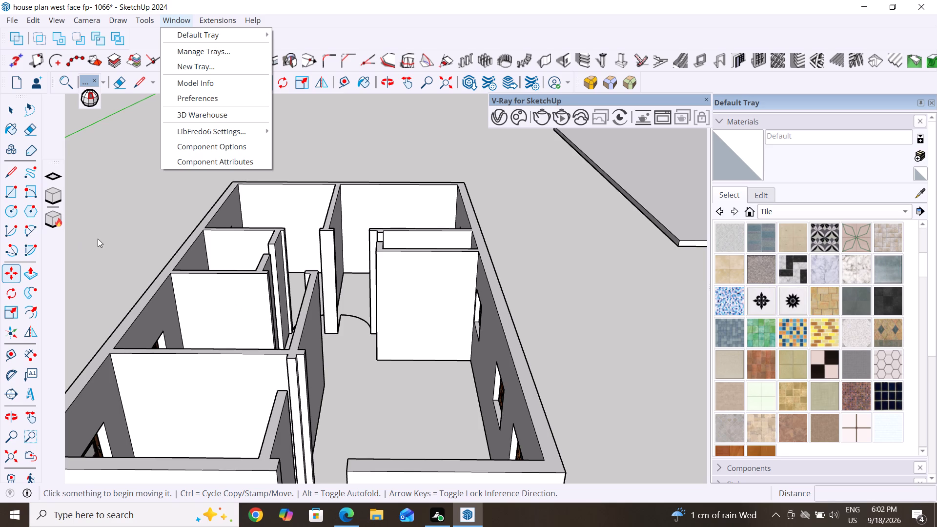
pyautogui.scroll(-6, 288, 176)
pyautogui.click(417, 148)
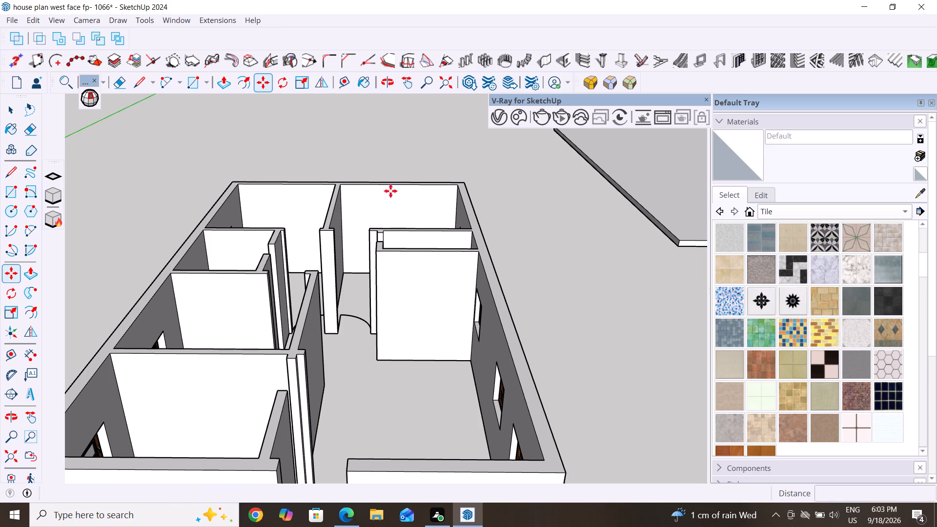
pyautogui.scroll(-5, 322, 298)
pyautogui.moveTo(351, 336); pyautogui.dragTo(356, 375, button='middle')
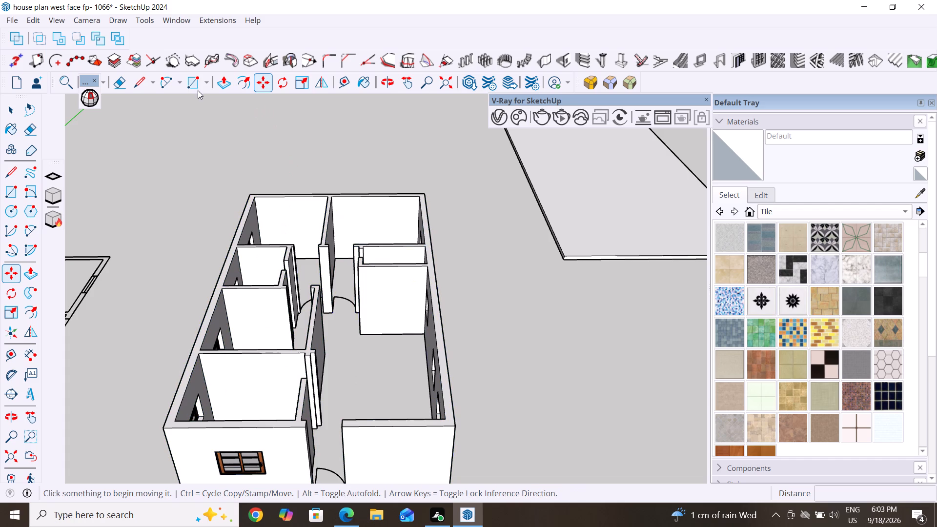
# Open the 3D Warehouse to look for a door model.
pyautogui.click(183, 19)
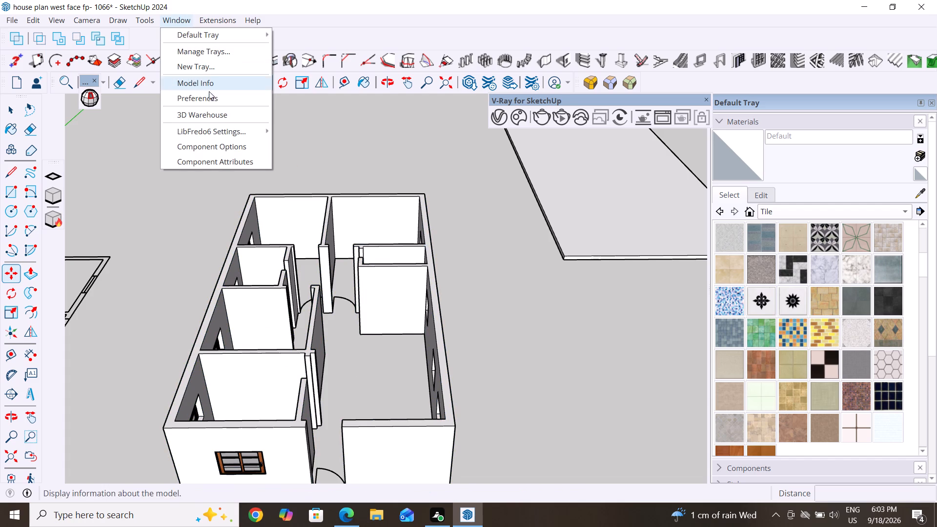
pyautogui.click(210, 111)
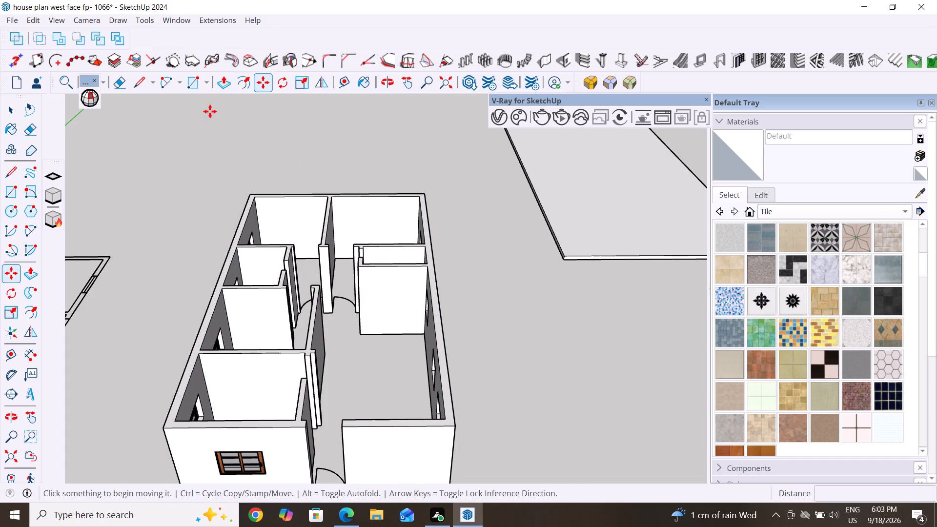
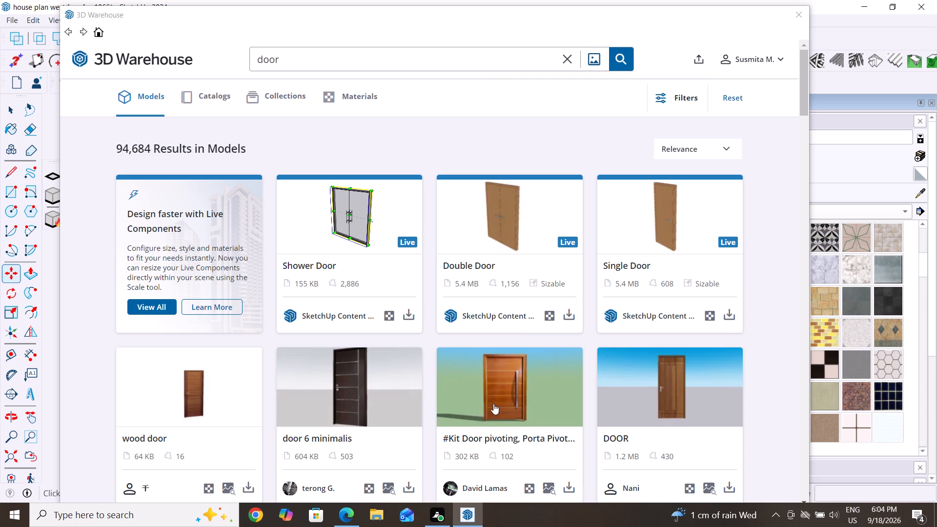
# Load the "#Kit Door pivoting" wooden door from the 3D Warehouse and place it on the open ground beside the house.
pyautogui.click(580, 497)
pyautogui.click(572, 492)
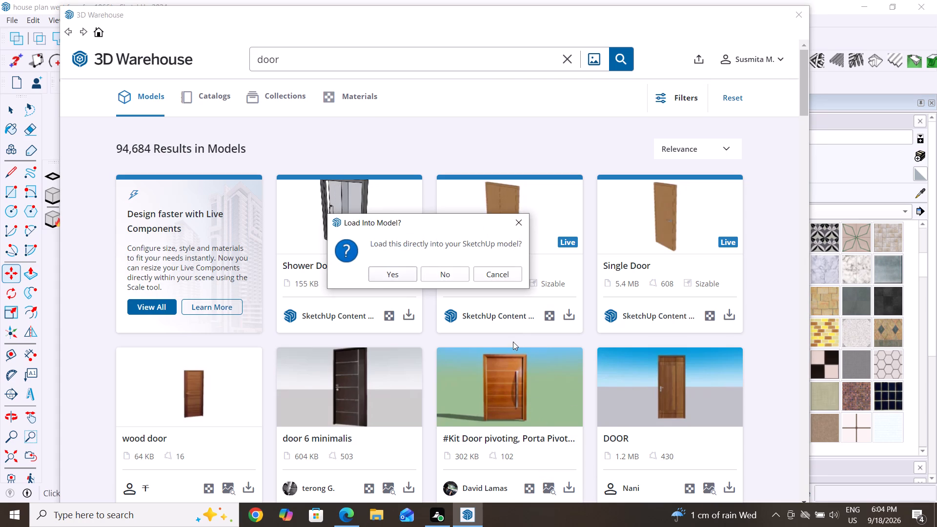
pyautogui.click(384, 270)
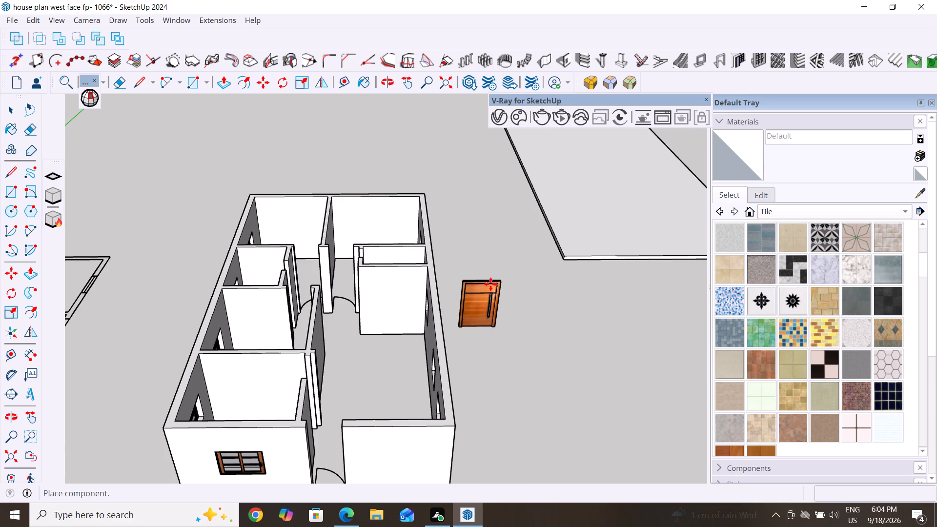
pyautogui.scroll(-3, 490, 245)
pyautogui.moveTo(461, 311); pyautogui.dragTo(468, 261, button='middle')
pyautogui.scroll(4, 362, 397)
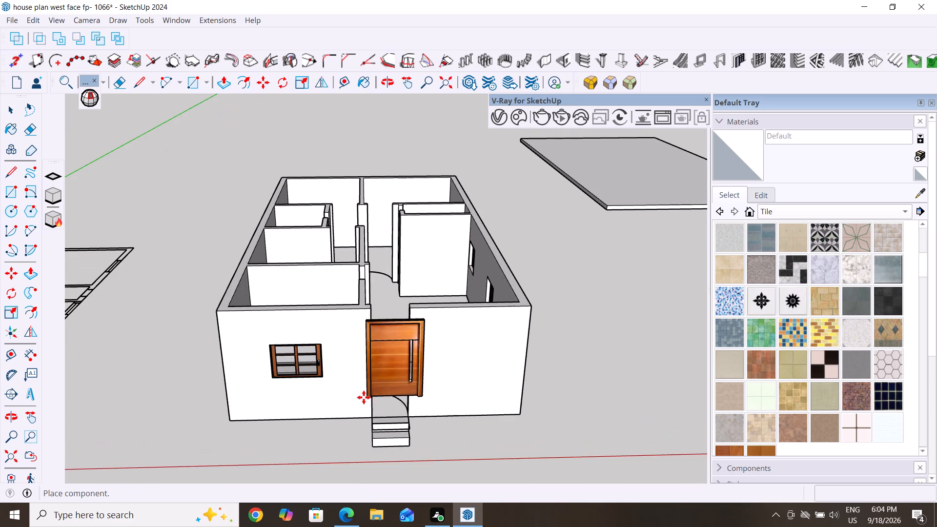
pyautogui.scroll(1, 376, 306)
pyautogui.scroll(-4, 367, 302)
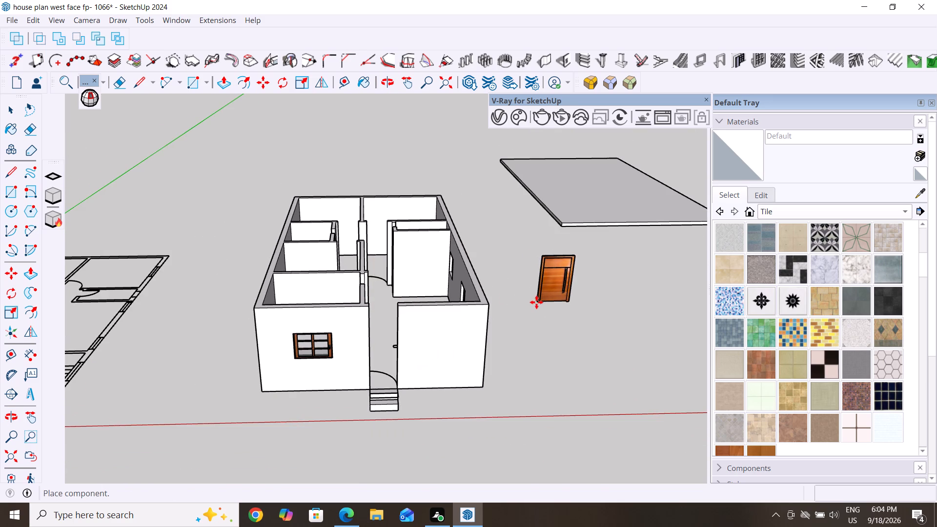
pyautogui.click(536, 302)
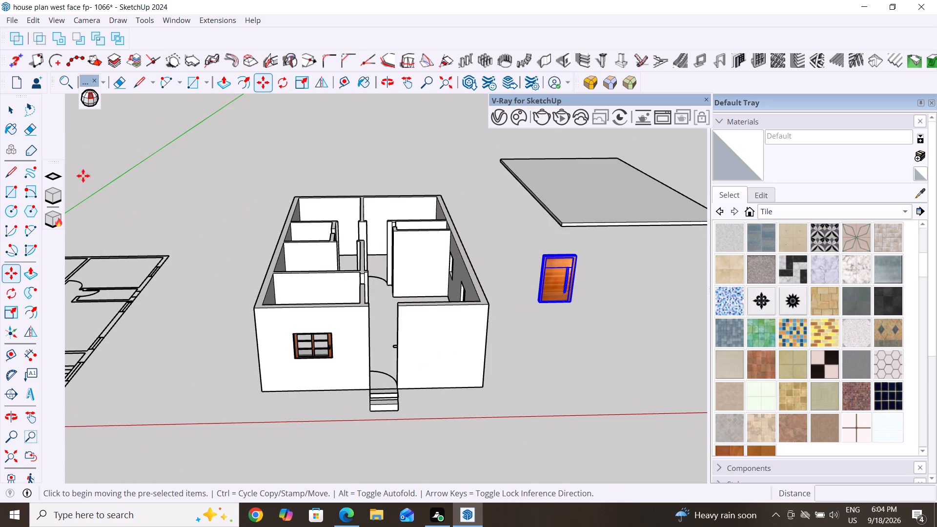
pyautogui.click(4, 110)
pyautogui.click(16, 113)
pyautogui.doubleClick(633, 389)
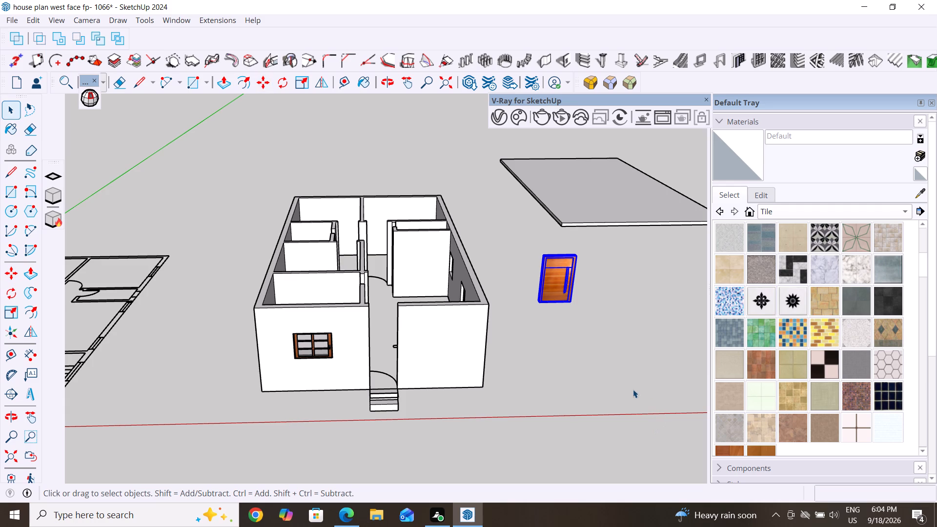
pyautogui.press('Escape')
pyautogui.press('Escape')
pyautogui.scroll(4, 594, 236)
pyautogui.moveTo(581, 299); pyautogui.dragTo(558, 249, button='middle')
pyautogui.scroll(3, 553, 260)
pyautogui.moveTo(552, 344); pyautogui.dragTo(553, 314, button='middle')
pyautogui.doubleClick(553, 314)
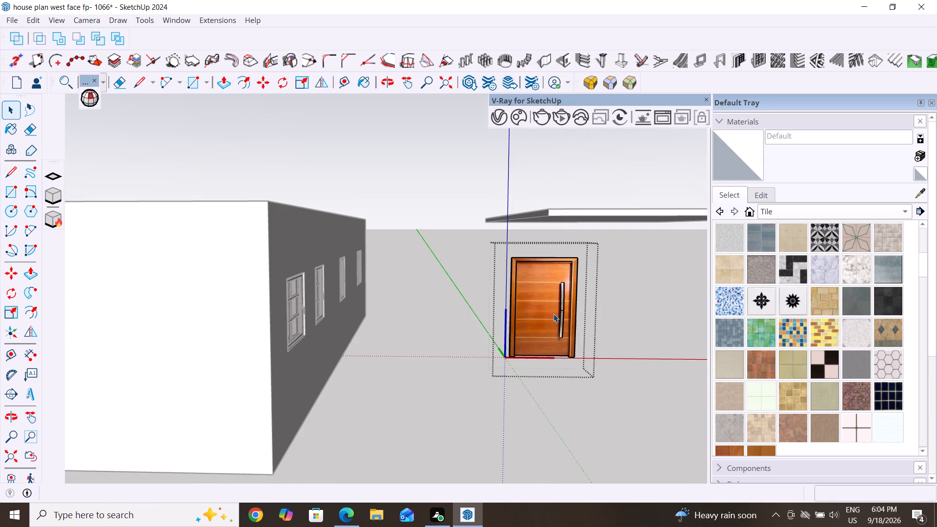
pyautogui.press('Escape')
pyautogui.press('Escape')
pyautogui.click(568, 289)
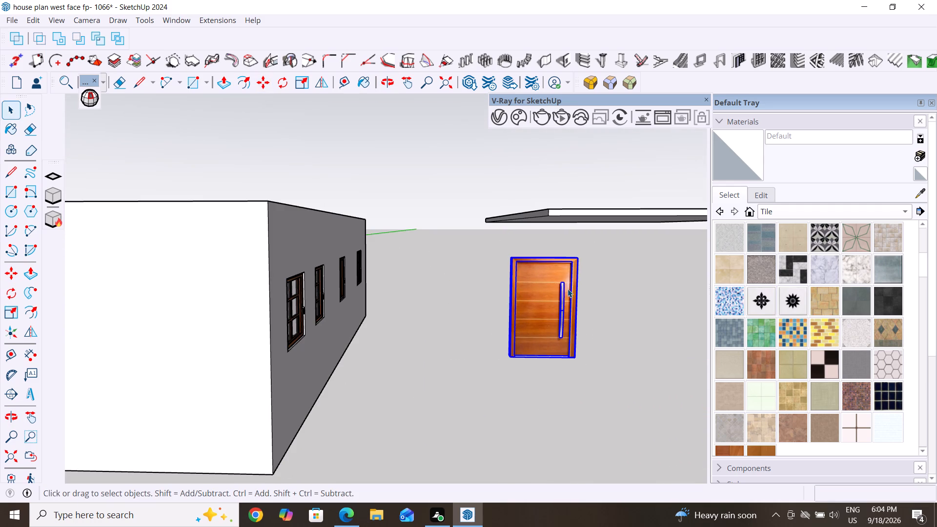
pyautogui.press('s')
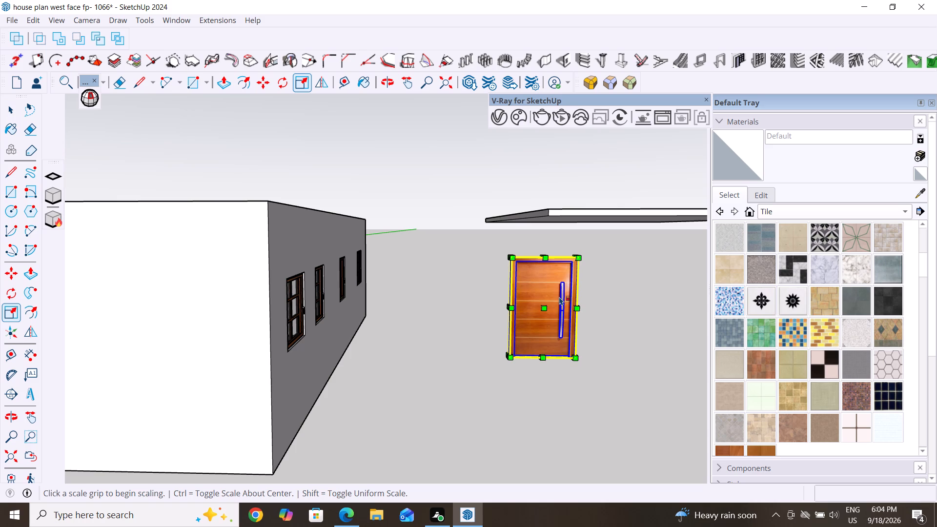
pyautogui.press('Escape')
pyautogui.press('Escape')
# Move the wooden door by its bottom corner to the bottom corner of the front entrance opening, on the side nearest the front window.
pyautogui.click(550, 316)
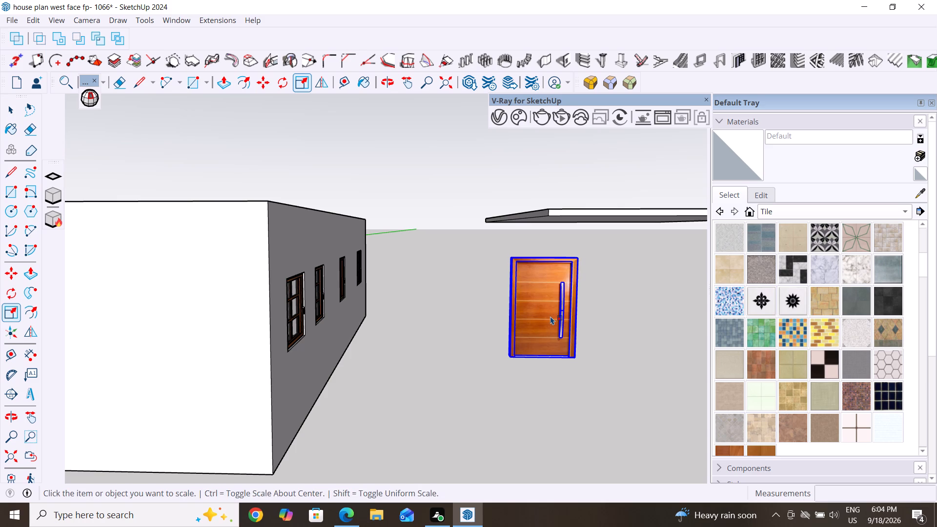
pyautogui.press('m')
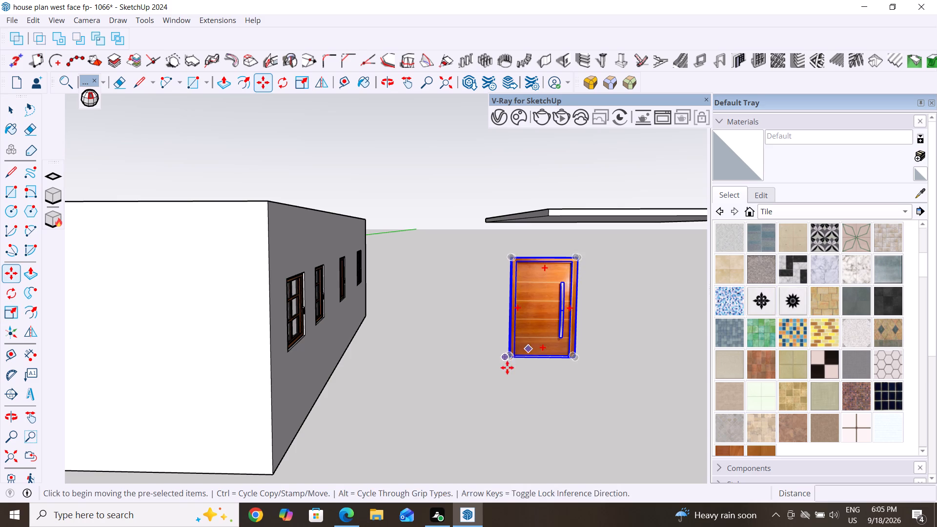
pyautogui.click(509, 355)
pyautogui.scroll(-3, 585, 363)
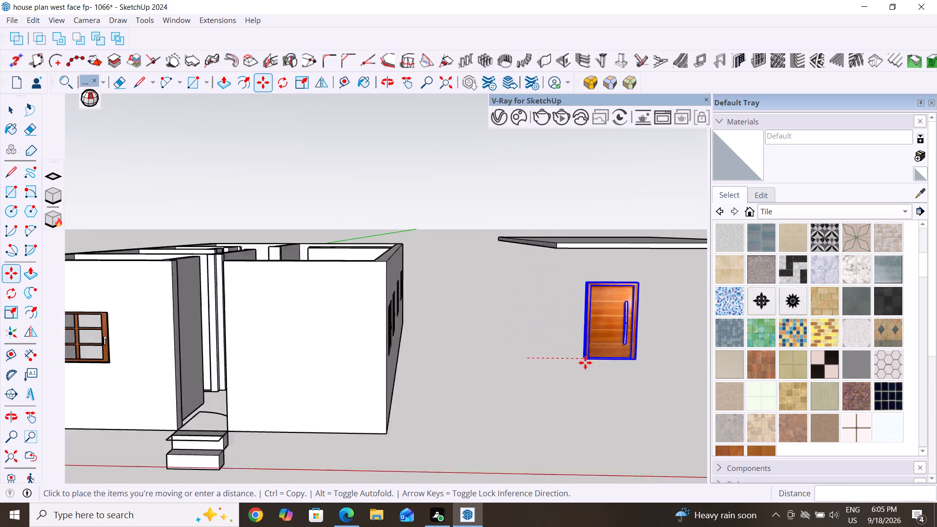
pyautogui.scroll(-6, 585, 363)
pyautogui.scroll(9, 424, 385)
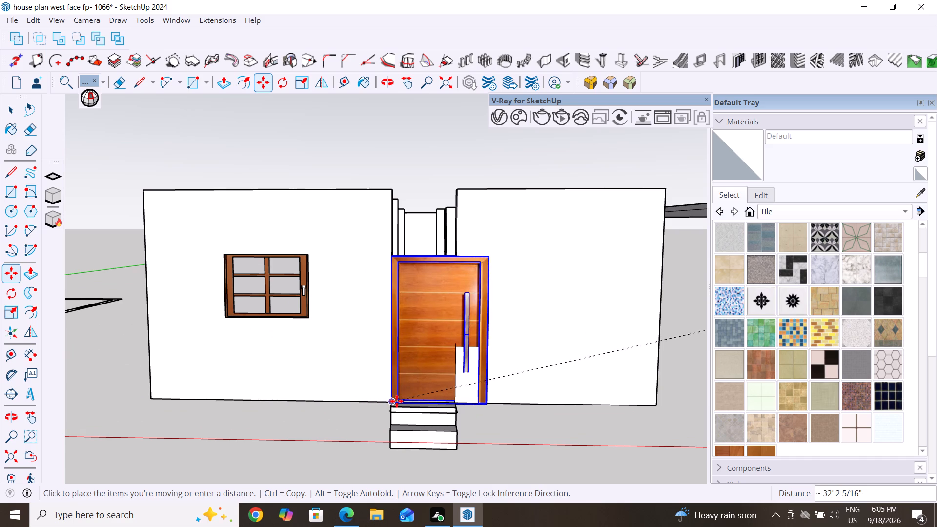
pyautogui.click(397, 401)
pyautogui.press('Escape')
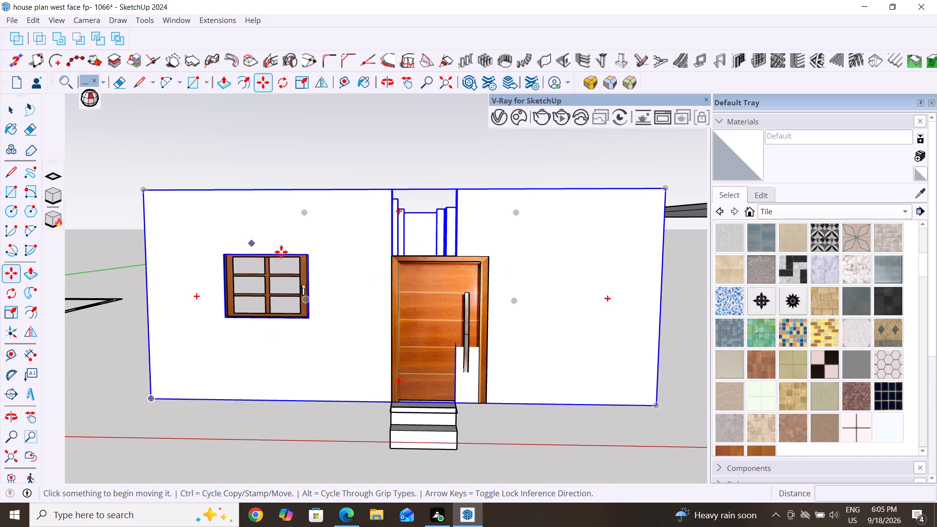
pyautogui.press('Escape')
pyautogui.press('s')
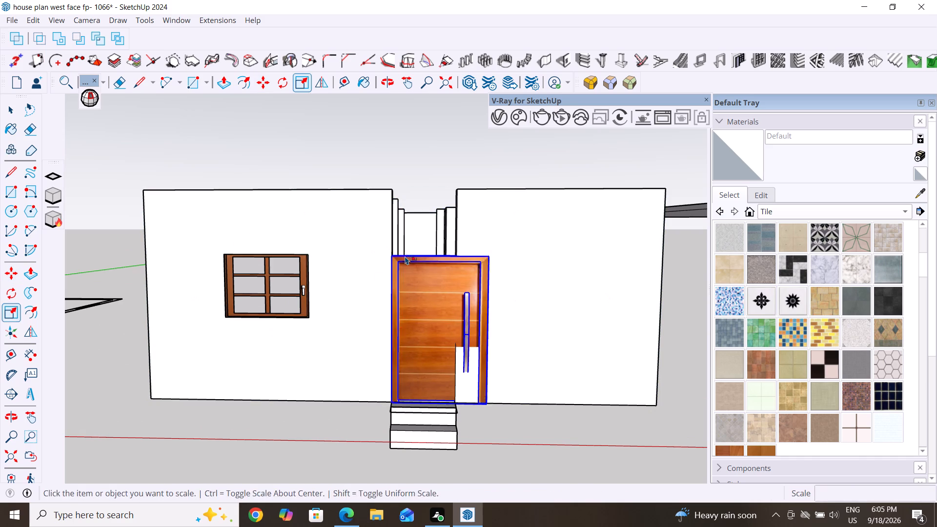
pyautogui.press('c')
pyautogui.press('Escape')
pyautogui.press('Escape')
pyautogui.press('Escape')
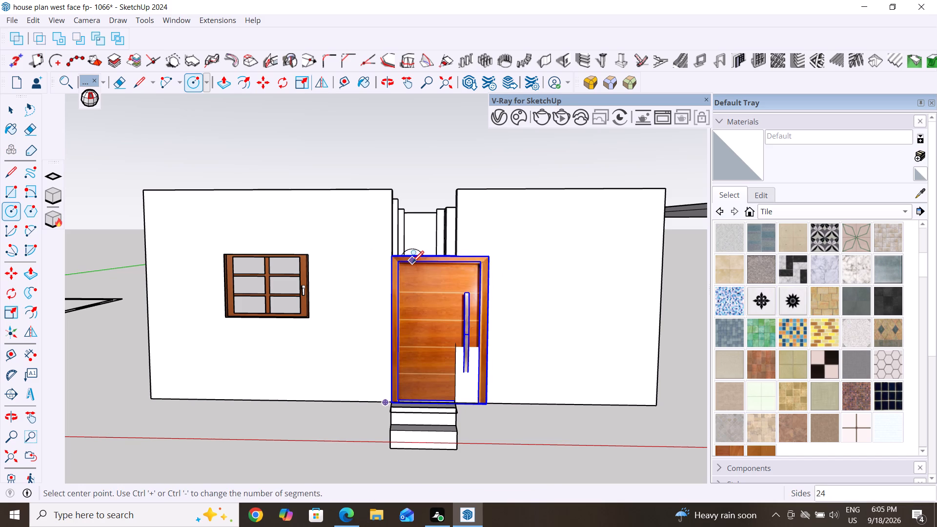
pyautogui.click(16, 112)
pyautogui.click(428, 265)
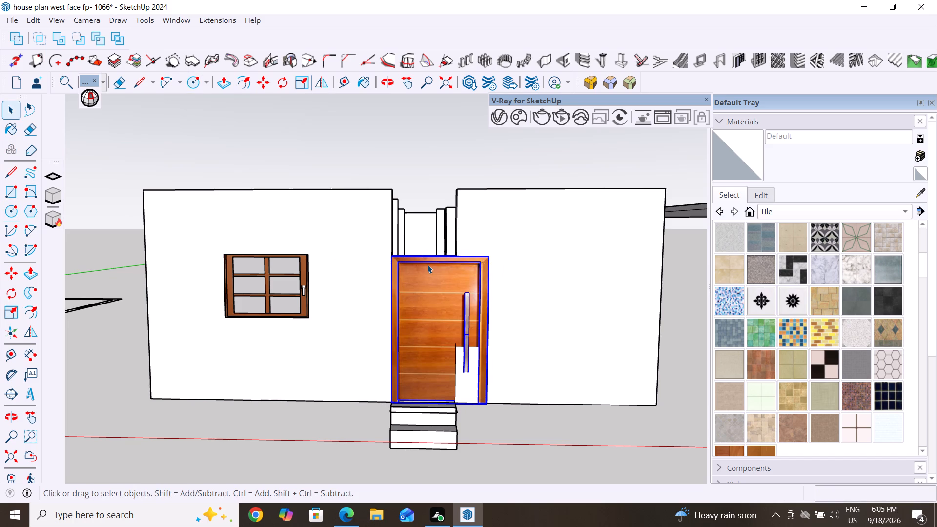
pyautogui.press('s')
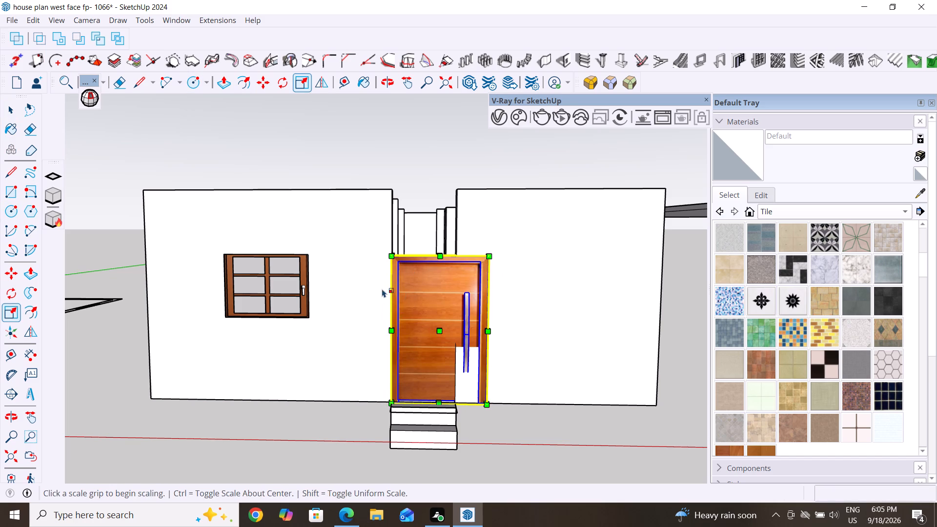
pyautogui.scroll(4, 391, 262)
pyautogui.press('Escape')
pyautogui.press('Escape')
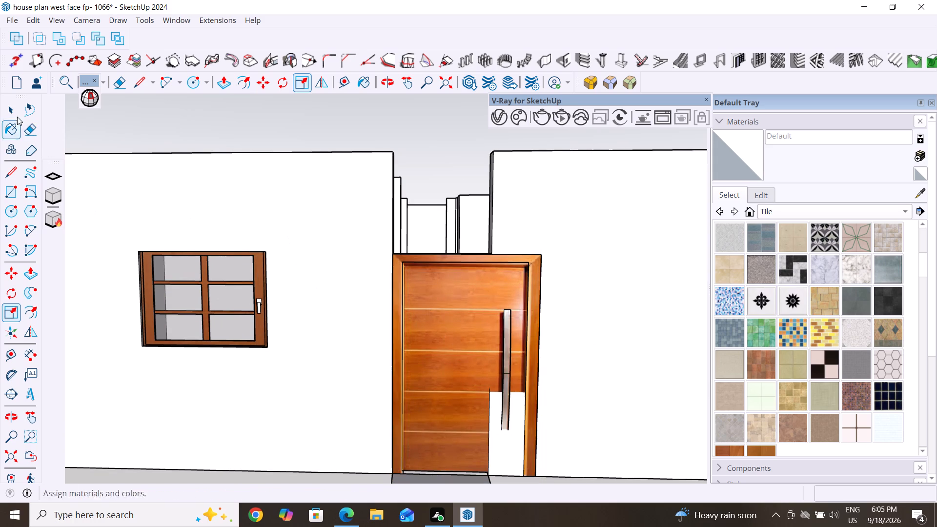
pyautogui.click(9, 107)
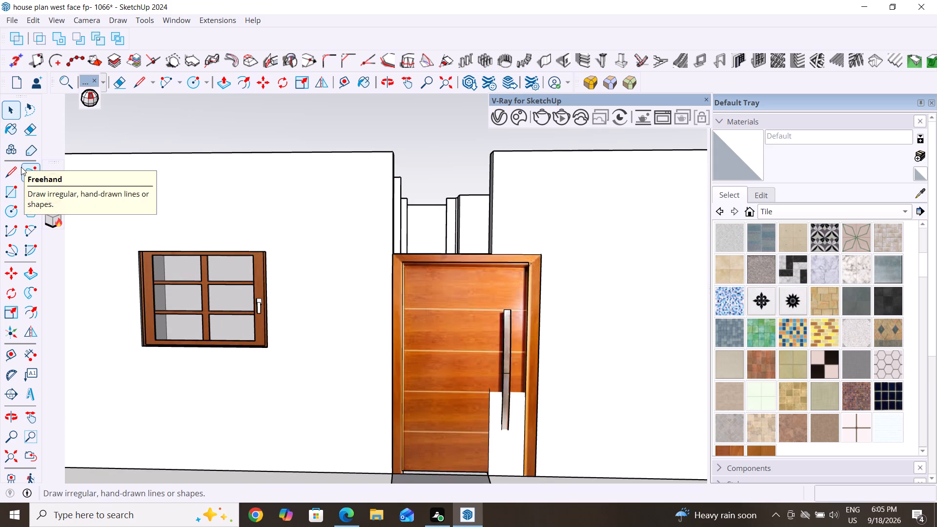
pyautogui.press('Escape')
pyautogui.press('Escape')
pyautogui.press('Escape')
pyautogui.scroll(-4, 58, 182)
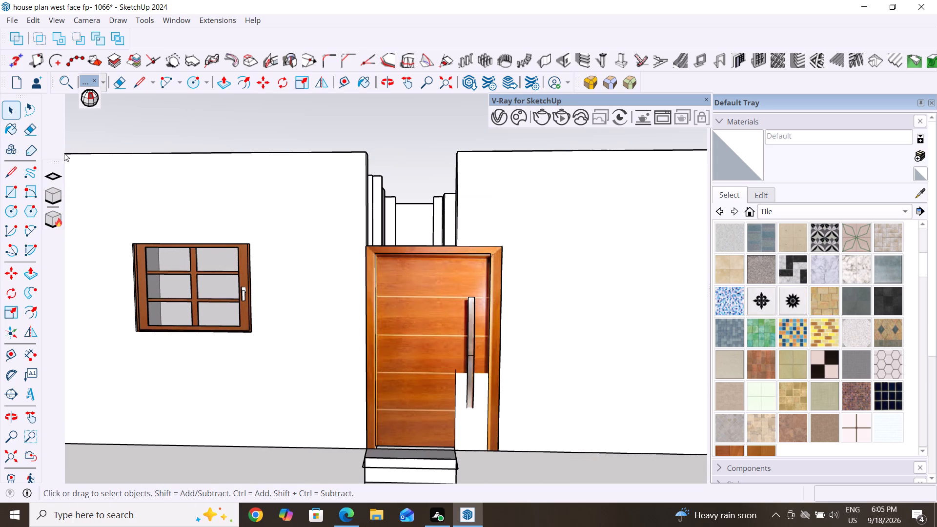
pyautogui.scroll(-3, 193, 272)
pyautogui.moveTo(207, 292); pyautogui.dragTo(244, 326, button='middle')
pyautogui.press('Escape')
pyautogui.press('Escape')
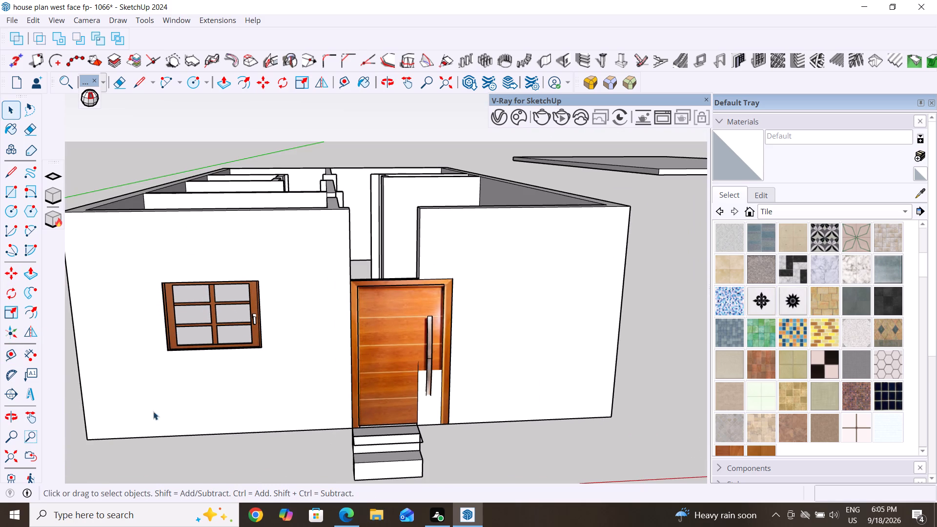
# Create a horizontal guide line on the front wall 7' above its bottom edge.
pyautogui.click(16, 354)
pyautogui.click(271, 428)
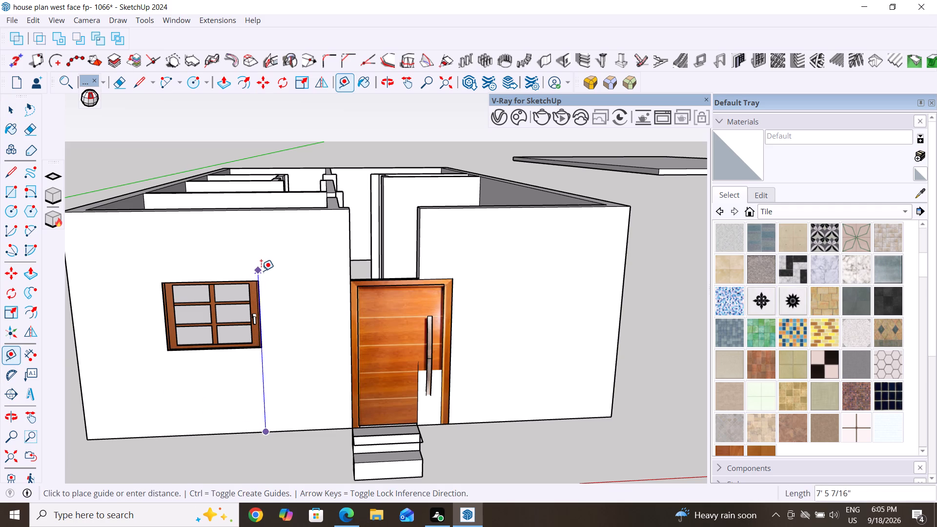
pyautogui.press('Escape')
pyautogui.press('Escape')
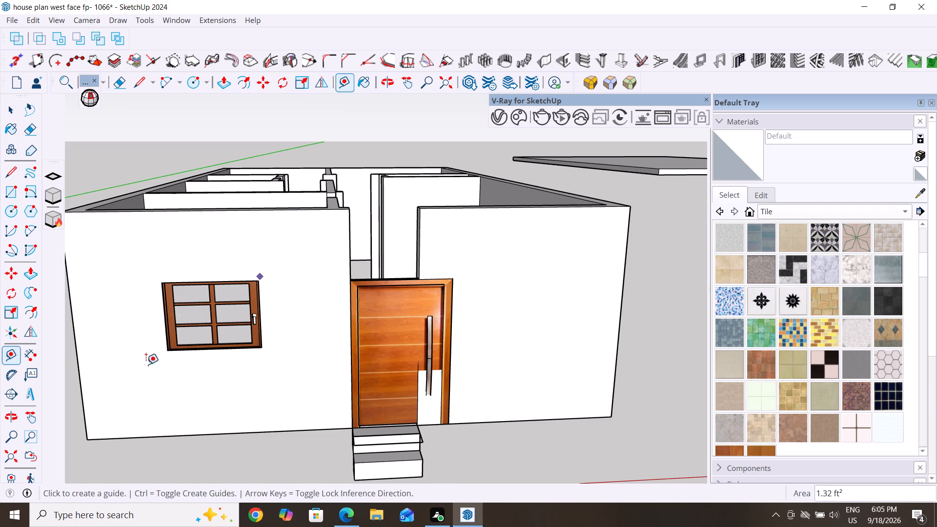
pyautogui.click(116, 438)
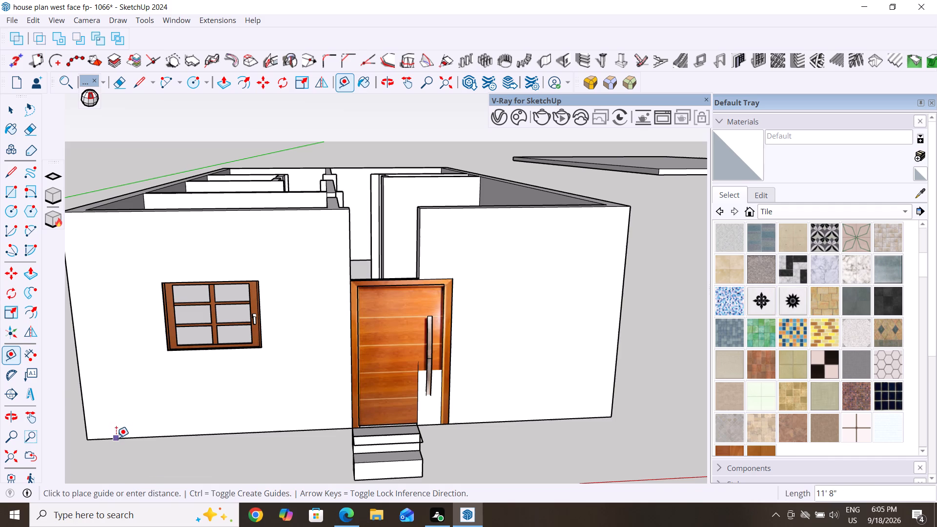
pyautogui.write("7'")
pyautogui.press('Return')
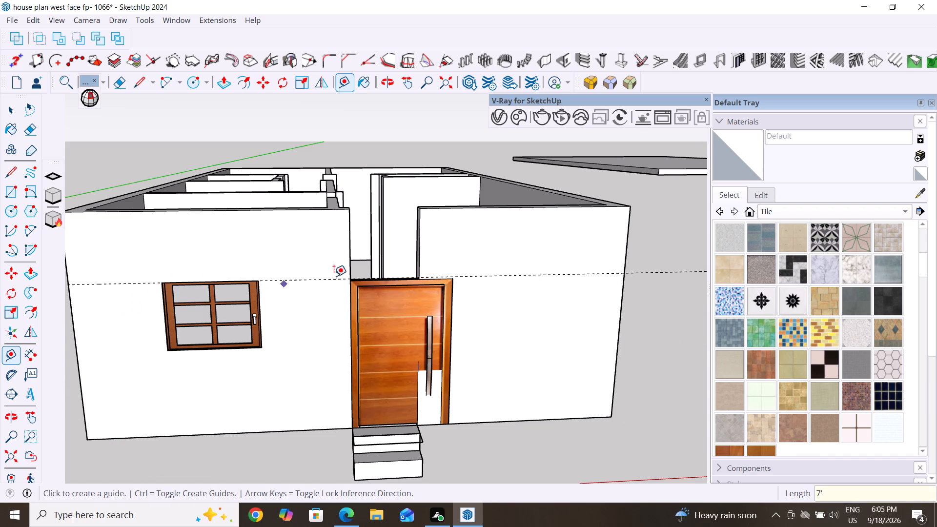
pyautogui.click(19, 107)
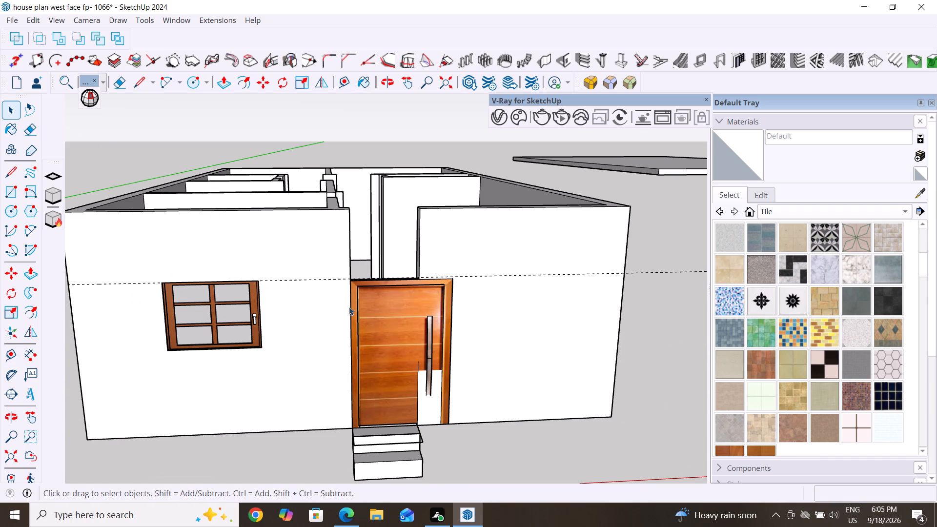
# Scale the front door to about 0.67 of its width so it fits between the sides of the entrance opening.
pyautogui.moveTo(376, 322); pyautogui.dragTo(367, 238, button='middle')
pyautogui.moveTo(415, 311); pyautogui.dragTo(421, 358, button='middle')
pyautogui.press('Escape')
pyautogui.press('Escape')
pyautogui.click(397, 317)
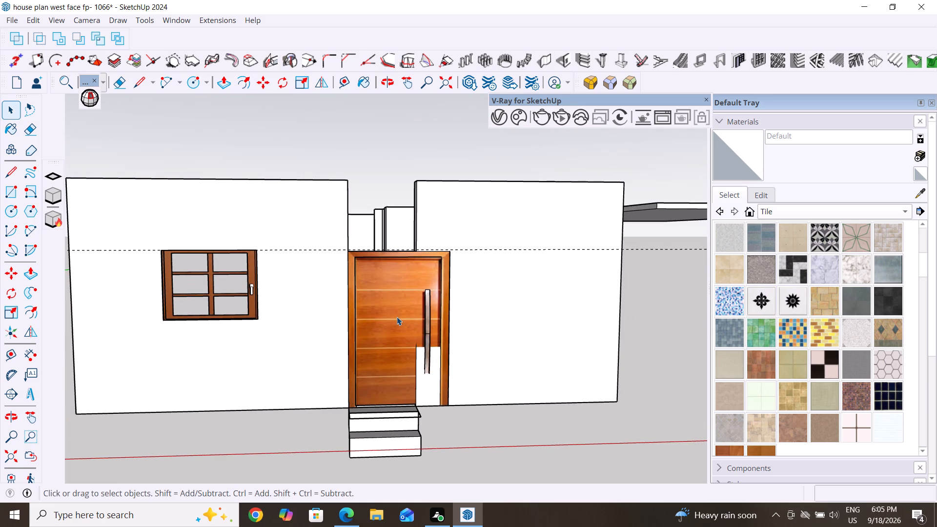
pyautogui.press('s')
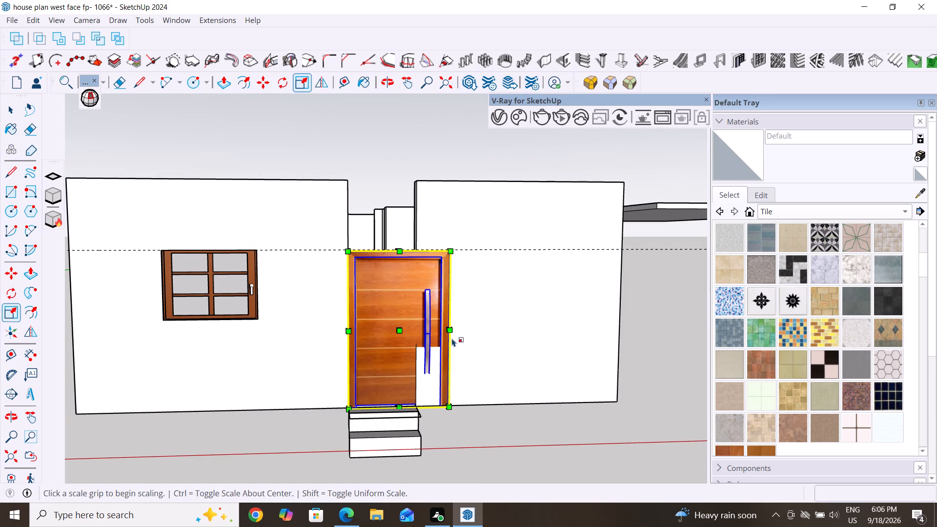
pyautogui.click(449, 331)
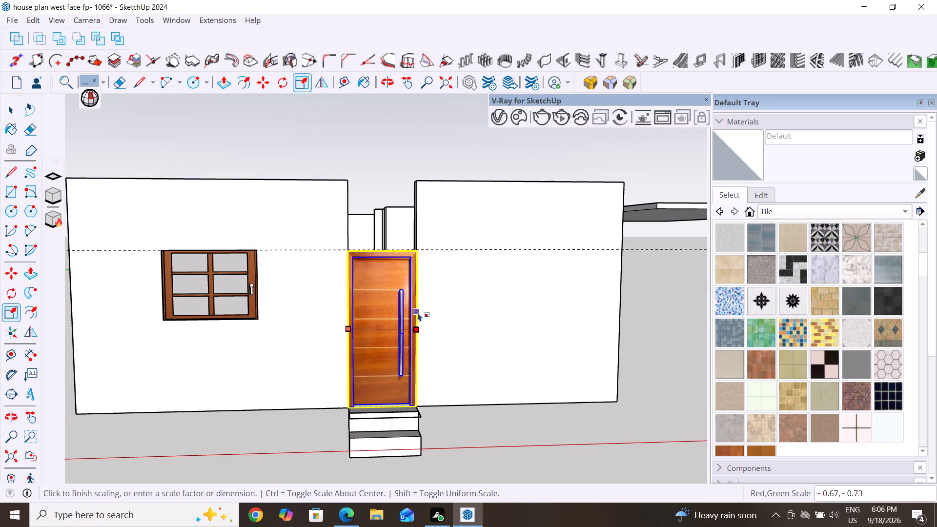
pyautogui.click(417, 331)
pyautogui.scroll(1, 386, 398)
pyautogui.moveTo(386, 402); pyautogui.dragTo(365, 483, button='middle')
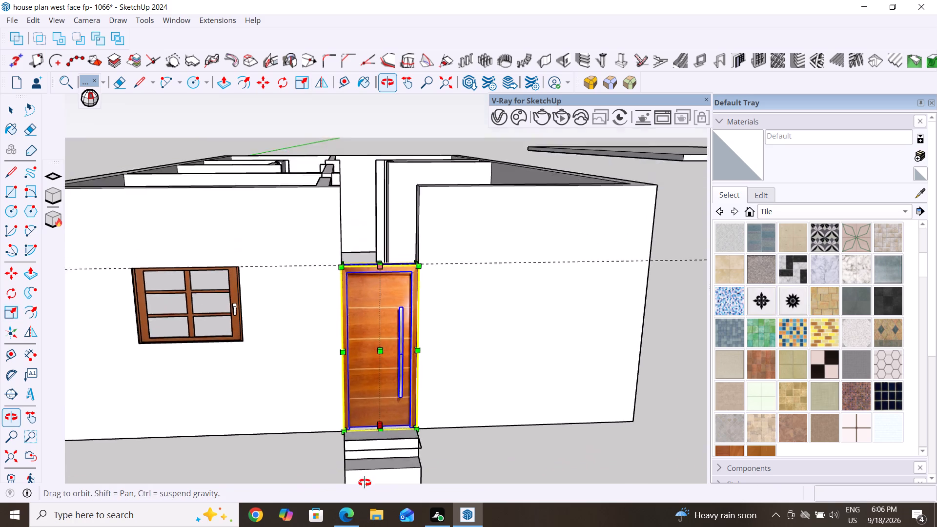
pyautogui.moveTo(365, 483); pyautogui.dragTo(364, 485, button='middle')
pyautogui.moveTo(371, 403); pyautogui.dragTo(397, 338, button='middle')
pyautogui.click(525, 443)
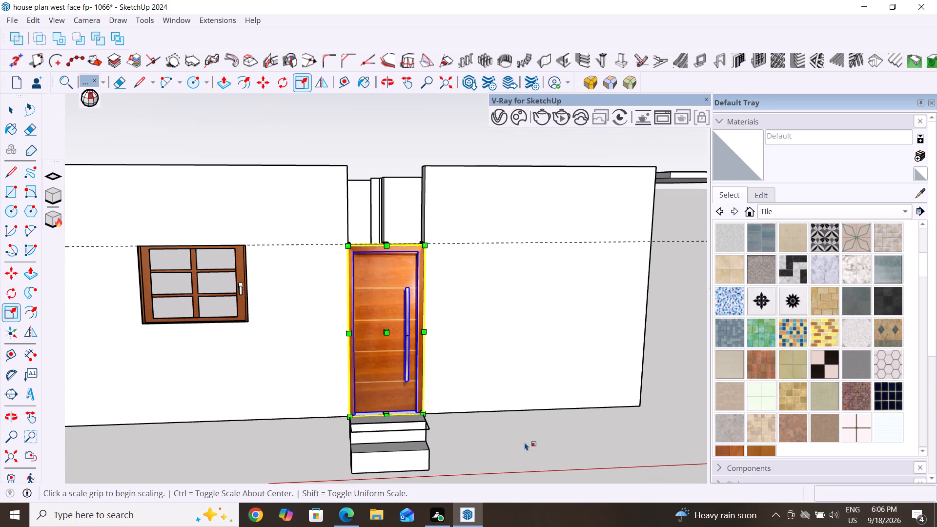
pyautogui.press('Escape')
pyautogui.moveTo(525, 442); pyautogui.dragTo(482, 474, button='middle')
pyautogui.scroll(-2, 543, 335)
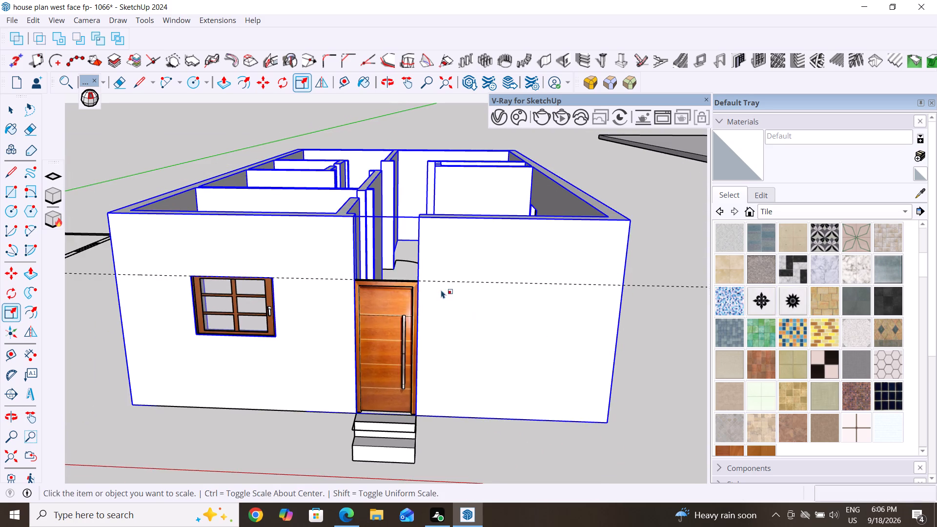
pyautogui.moveTo(434, 284); pyautogui.dragTo(460, 461, button='middle')
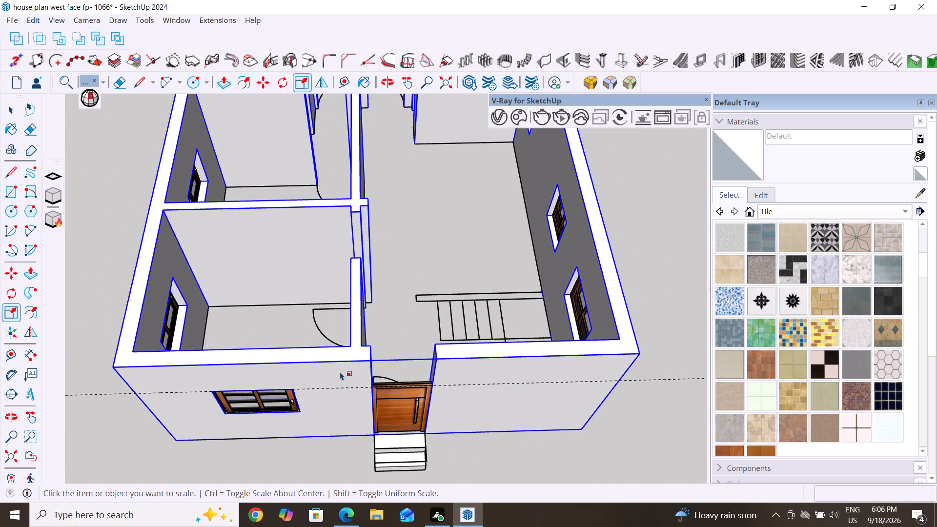
pyautogui.press('Escape')
pyautogui.press('Escape')
pyautogui.press('Escape')
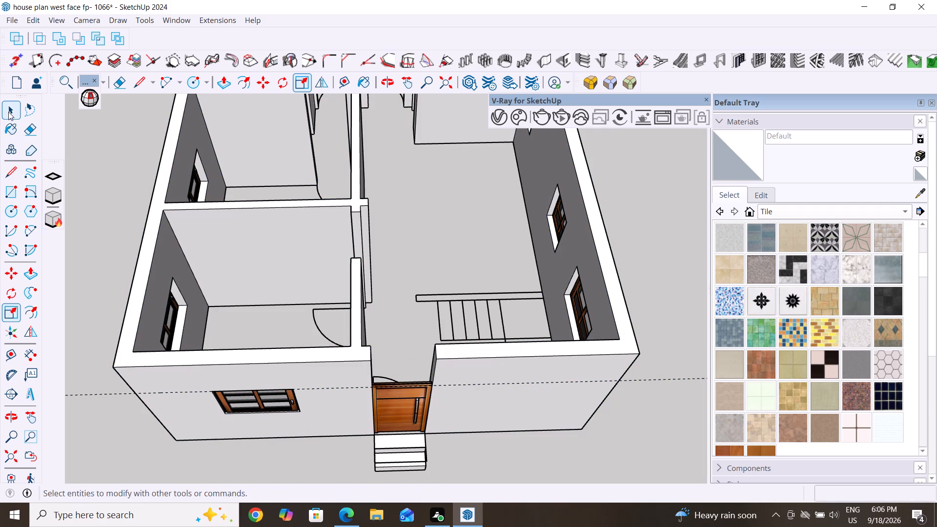
# Delete the horizontal guide line on the front wall.
pyautogui.click(8, 112)
pyautogui.click(527, 462)
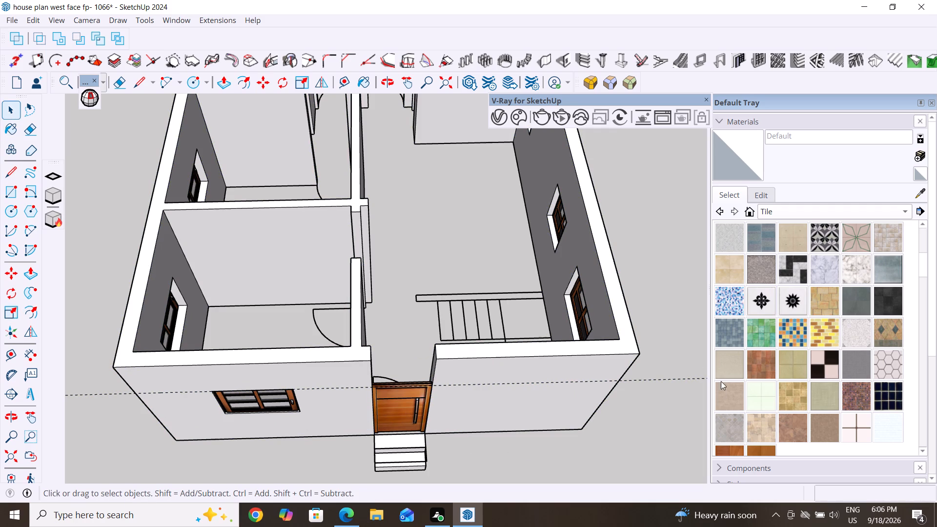
pyautogui.moveTo(695, 354); pyautogui.dragTo(661, 405)
pyautogui.press('Delete')
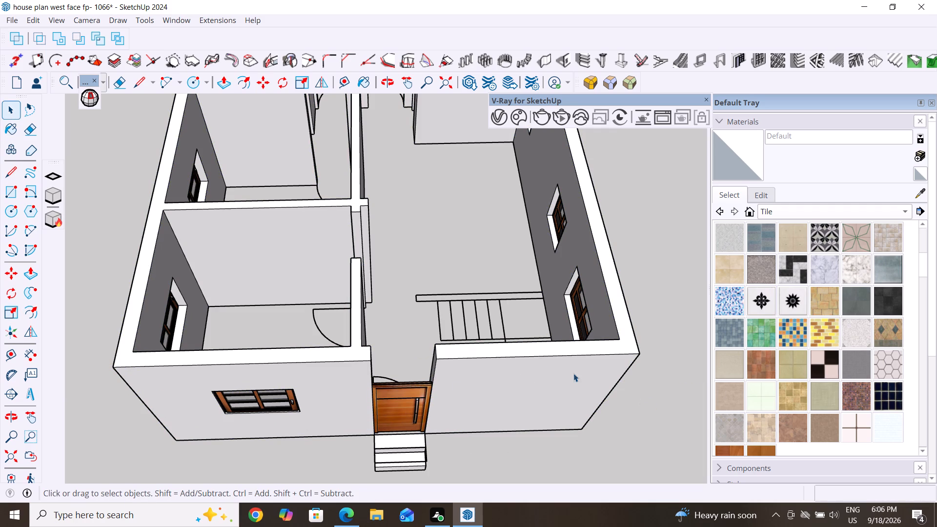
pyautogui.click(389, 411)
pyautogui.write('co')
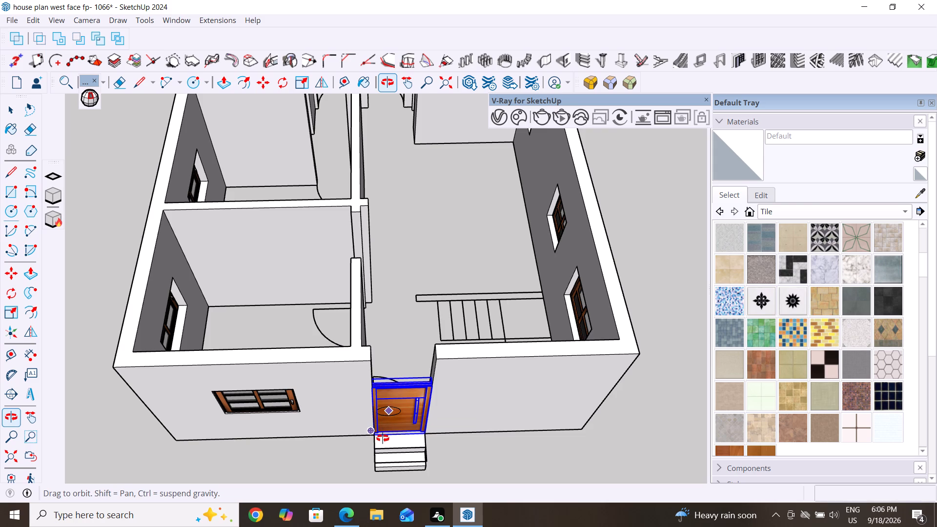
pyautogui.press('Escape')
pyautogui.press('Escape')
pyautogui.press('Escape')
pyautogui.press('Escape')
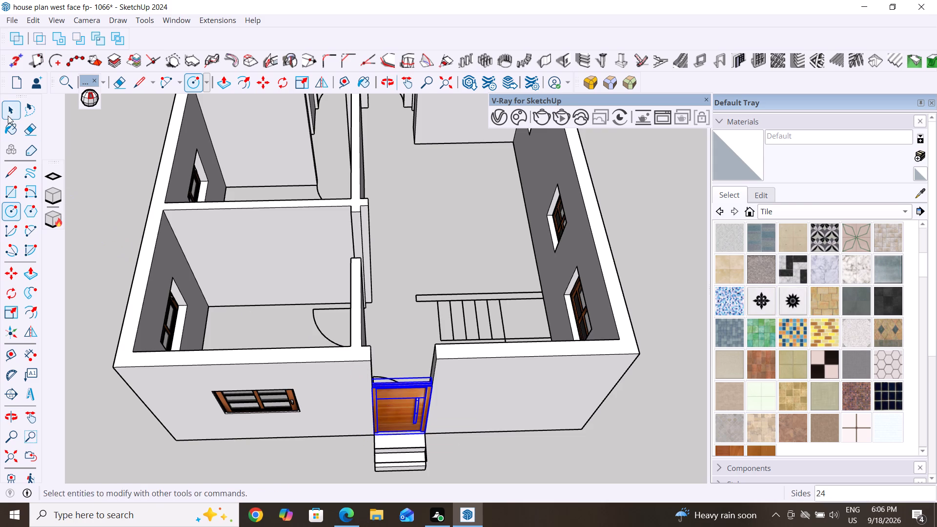
# Copy the front entrance door by its bottom corner about 28' into the interior opening at the far end of the hall.
pyautogui.click(8, 116)
pyautogui.click(392, 414)
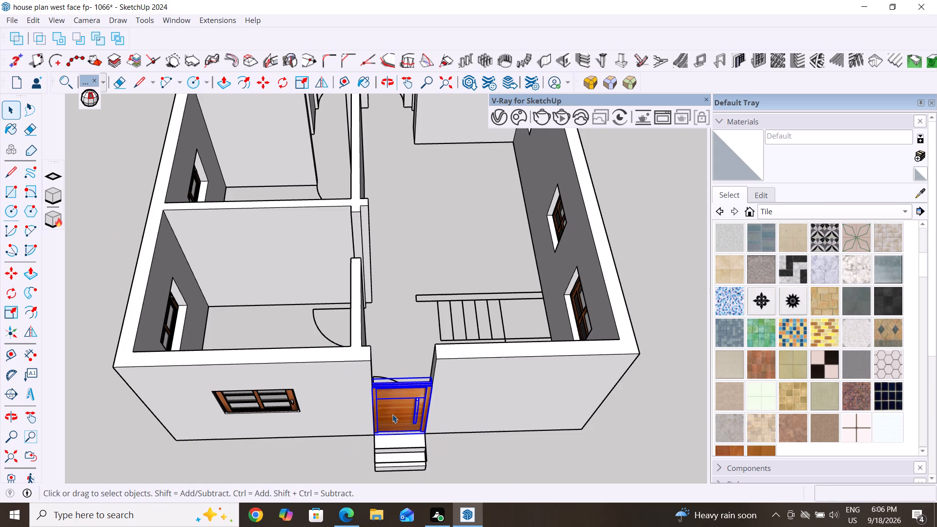
pyautogui.press('m')
pyautogui.click(378, 435)
pyautogui.scroll(-4, 414, 266)
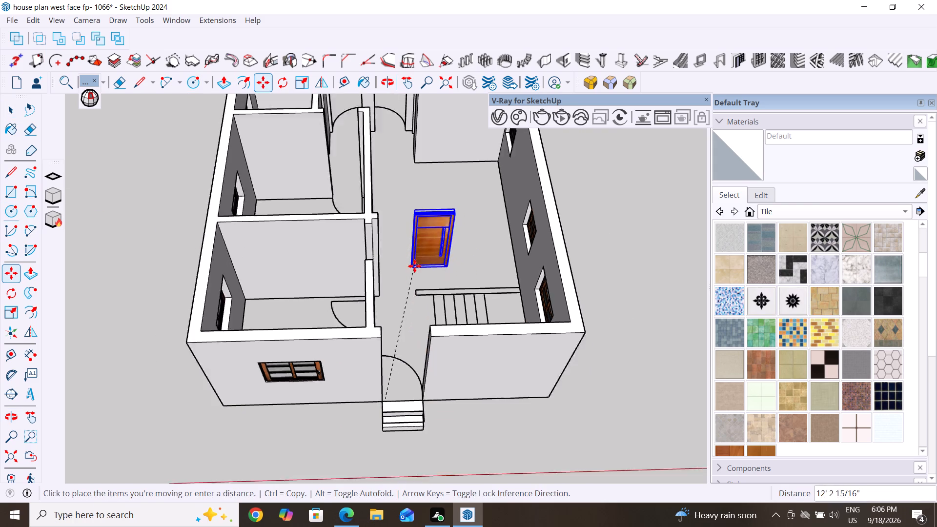
pyautogui.moveTo(417, 268); pyautogui.dragTo(467, 334, button='middle')
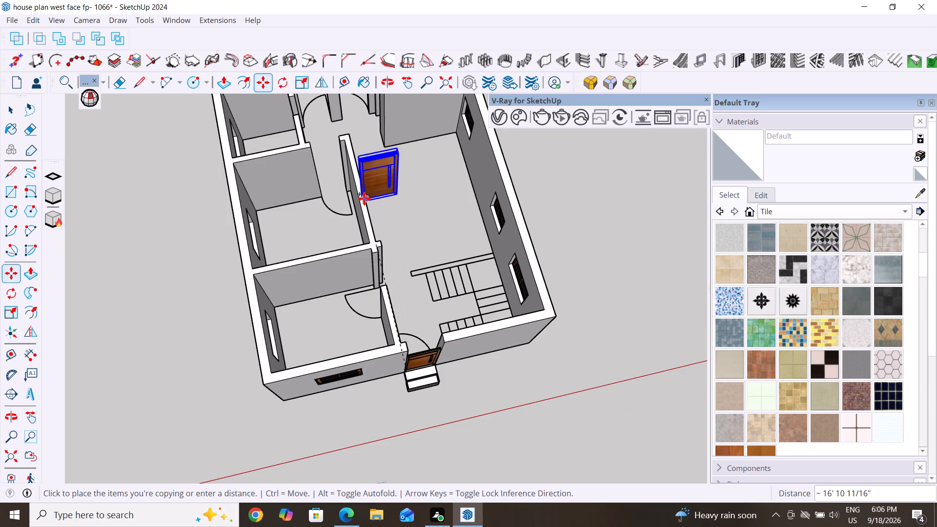
pyautogui.moveTo(366, 200); pyautogui.dragTo(300, 171, button='middle')
pyautogui.scroll(3, 373, 143)
pyautogui.moveTo(399, 167); pyautogui.dragTo(394, 161, button='middle')
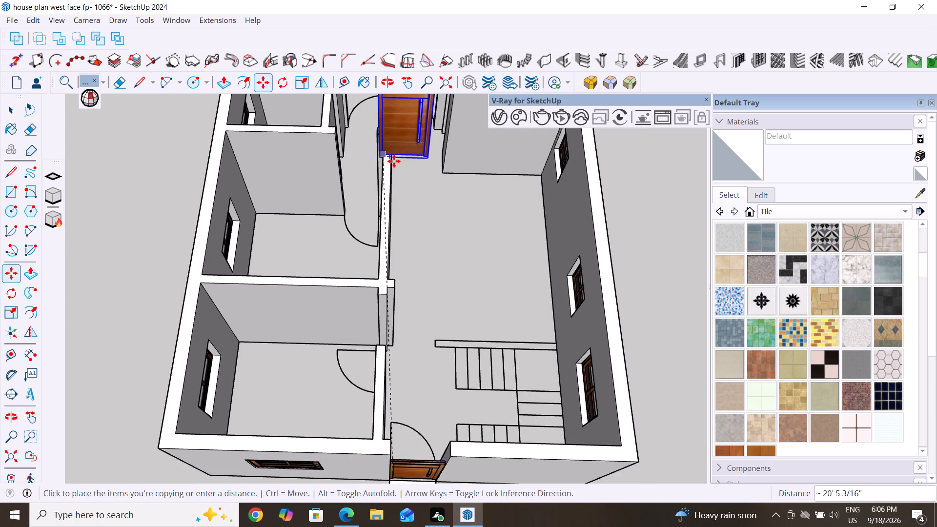
pyautogui.moveTo(394, 161); pyautogui.dragTo(450, 212, button='middle')
pyautogui.scroll(-11, 443, 236)
pyautogui.scroll(14, 407, 162)
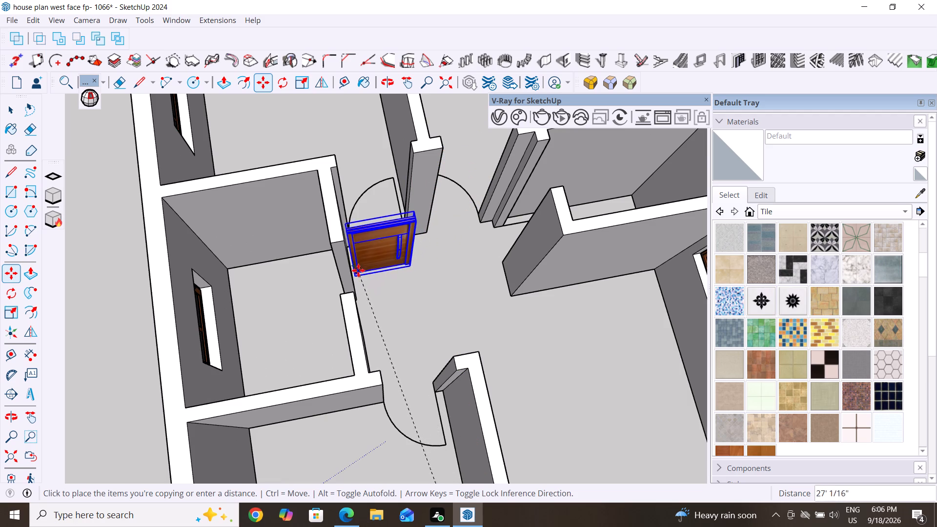
pyautogui.scroll(2, 441, 231)
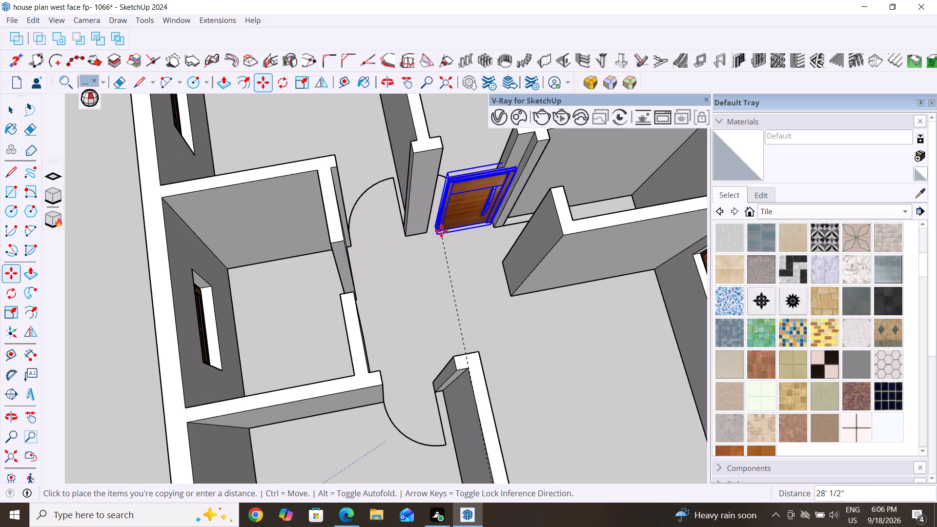
pyautogui.scroll(2, 441, 231)
pyautogui.moveTo(441, 231); pyautogui.dragTo(372, 208, button='middle')
pyautogui.scroll(5, 447, 268)
pyautogui.moveTo(449, 269); pyautogui.dragTo(477, 175, button='middle')
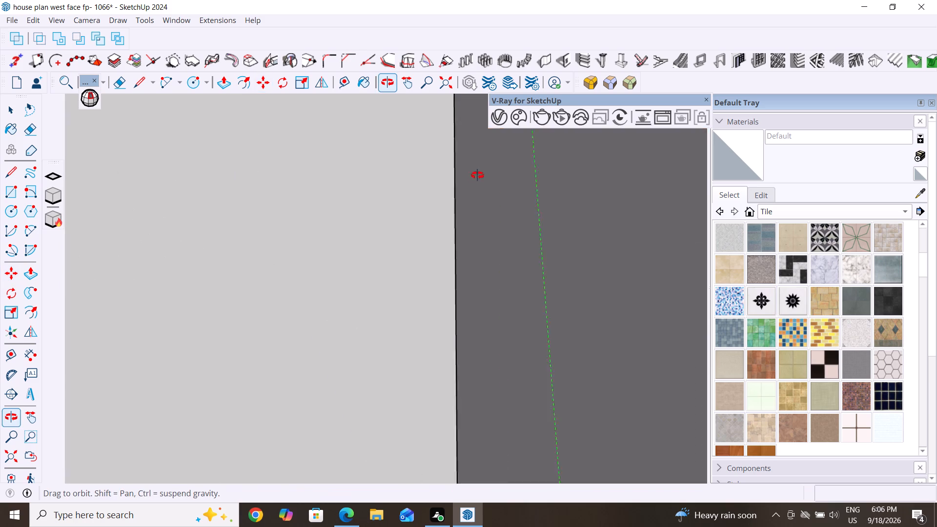
pyautogui.moveTo(477, 175); pyautogui.dragTo(477, 172, button='middle')
pyautogui.moveTo(474, 179); pyautogui.dragTo(440, 264, button='middle')
pyautogui.scroll(-5, 440, 264)
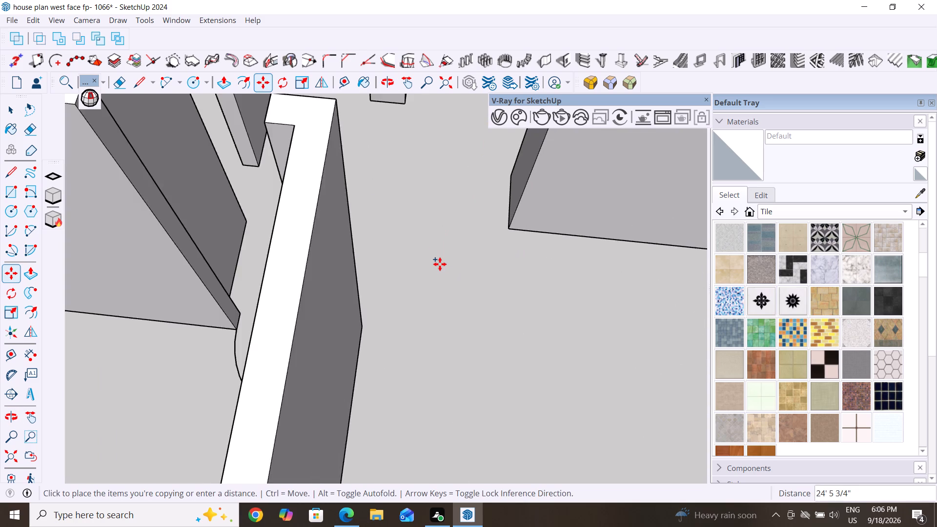
pyautogui.scroll(-10, 440, 264)
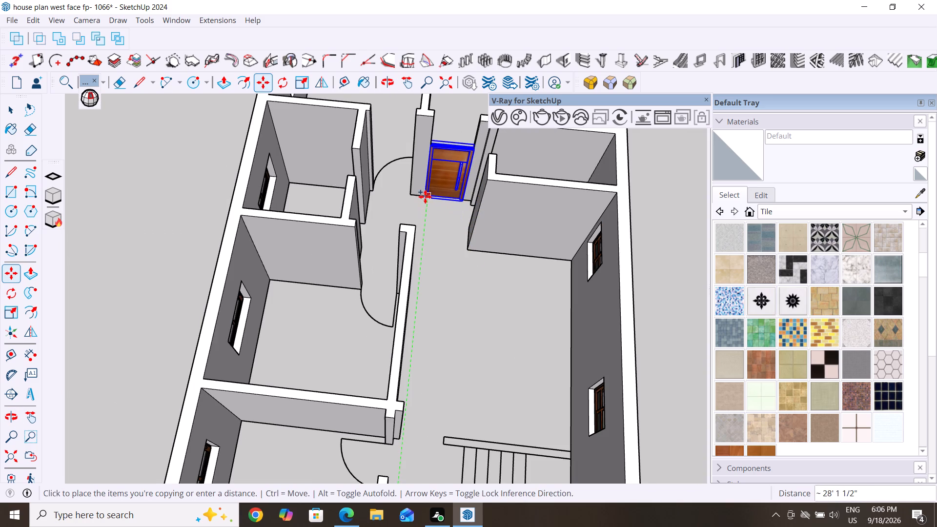
pyautogui.click(425, 196)
pyautogui.press('Escape')
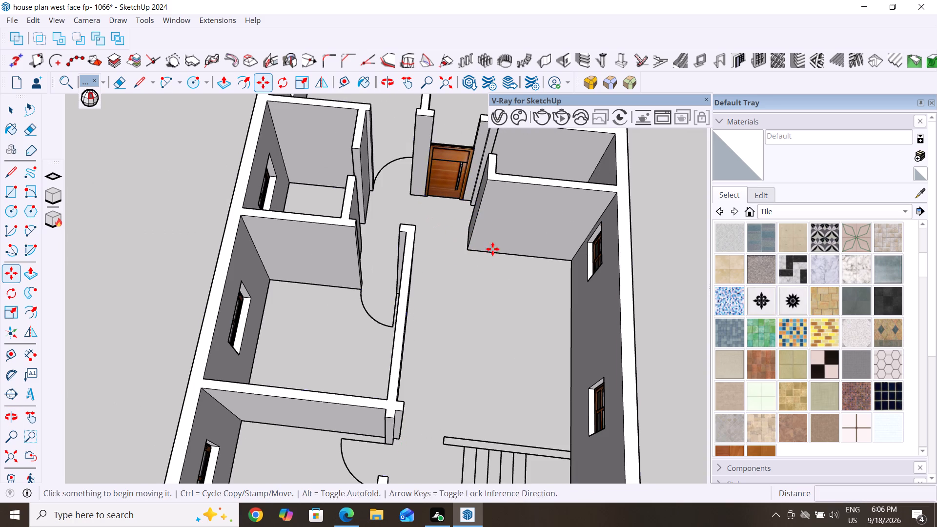
pyautogui.scroll(3, 454, 184)
pyautogui.press('Escape')
pyautogui.press('Escape')
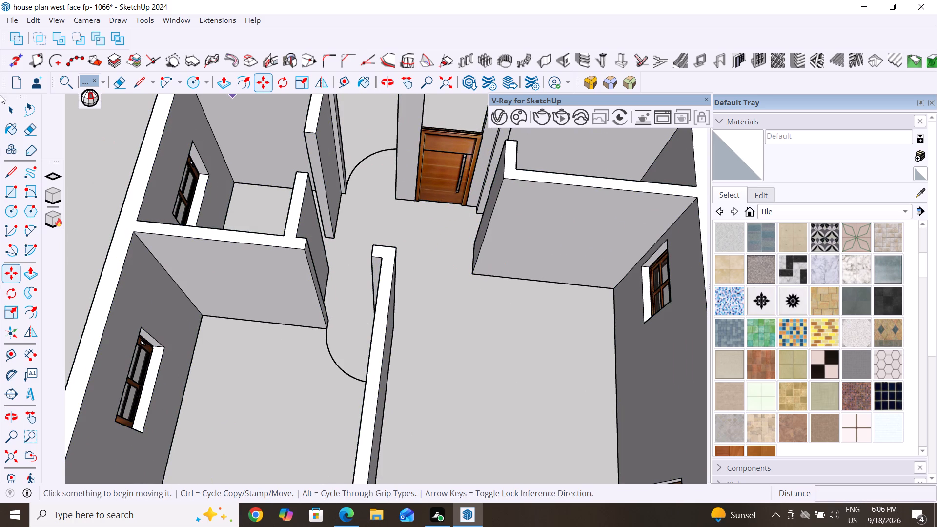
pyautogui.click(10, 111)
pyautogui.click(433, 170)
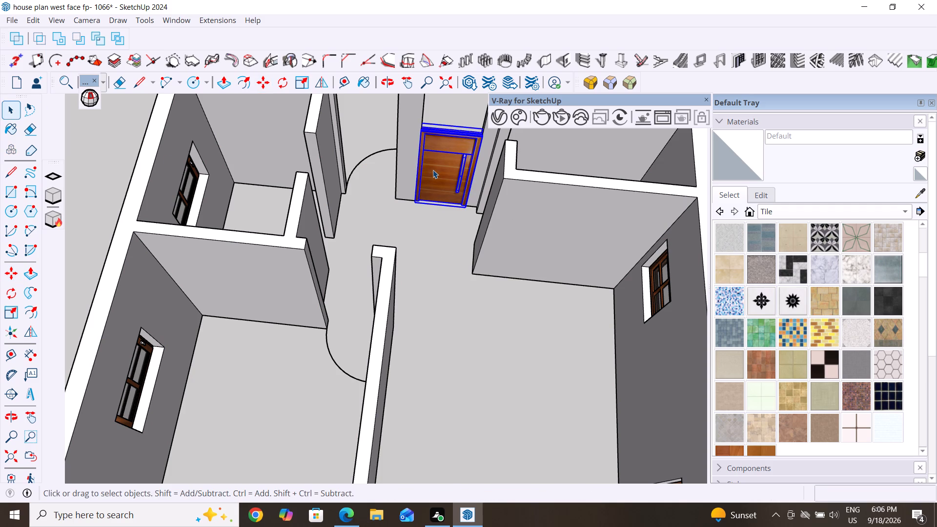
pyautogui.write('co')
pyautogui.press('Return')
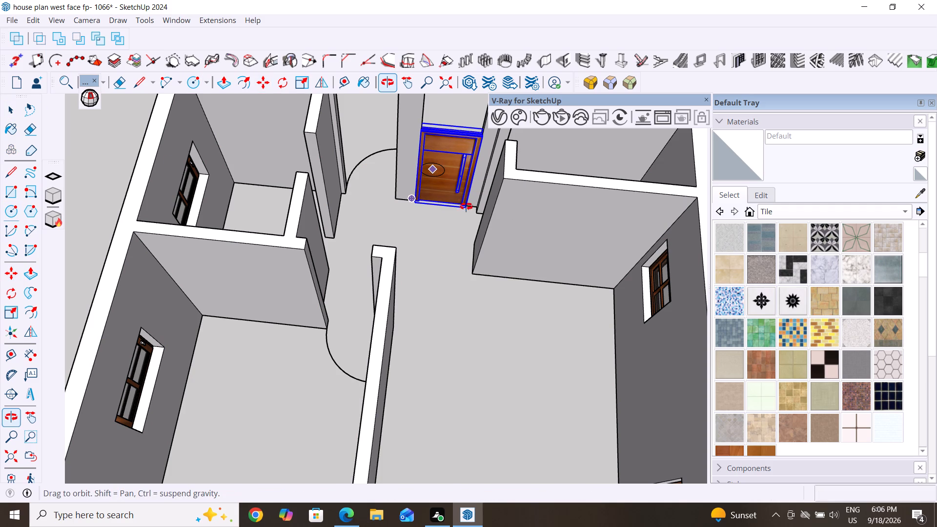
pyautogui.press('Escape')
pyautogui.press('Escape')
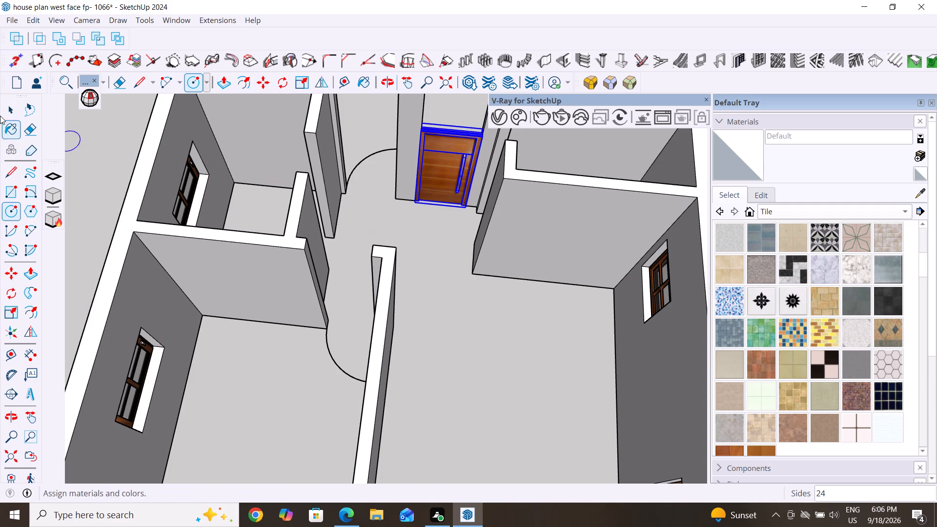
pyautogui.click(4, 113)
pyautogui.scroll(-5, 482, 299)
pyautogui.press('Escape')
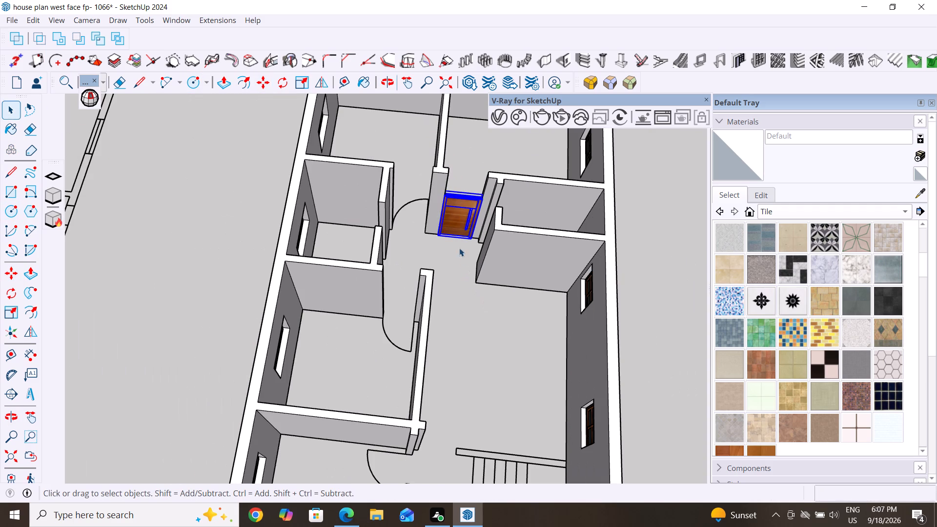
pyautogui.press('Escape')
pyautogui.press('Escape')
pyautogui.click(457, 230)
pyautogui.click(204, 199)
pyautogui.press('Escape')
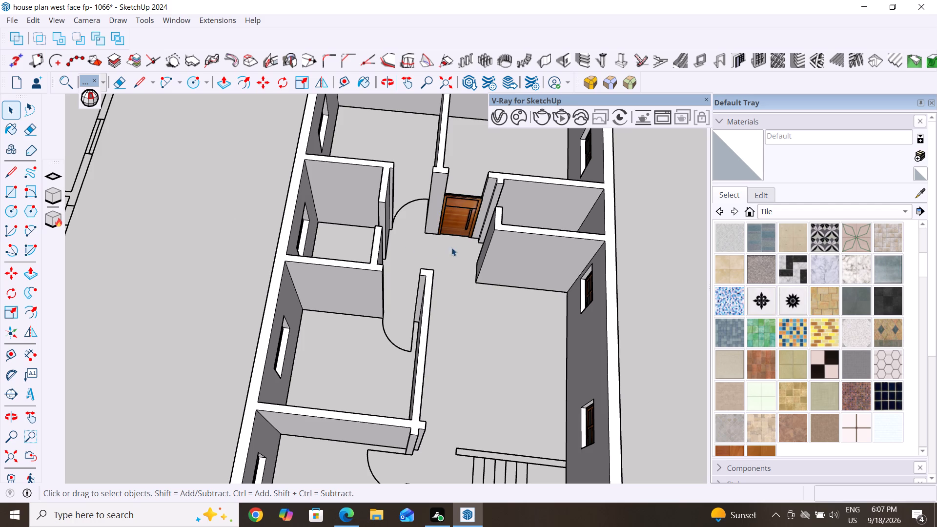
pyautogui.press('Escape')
# Copy the interior door about 26' along the red axis onto the open ground between the house and the floor plan.
pyautogui.click(469, 221)
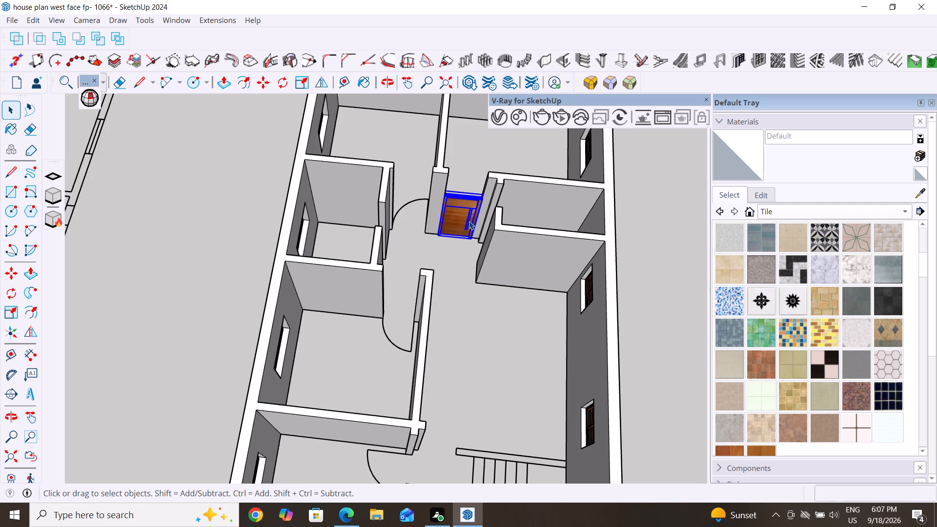
pyautogui.press('m')
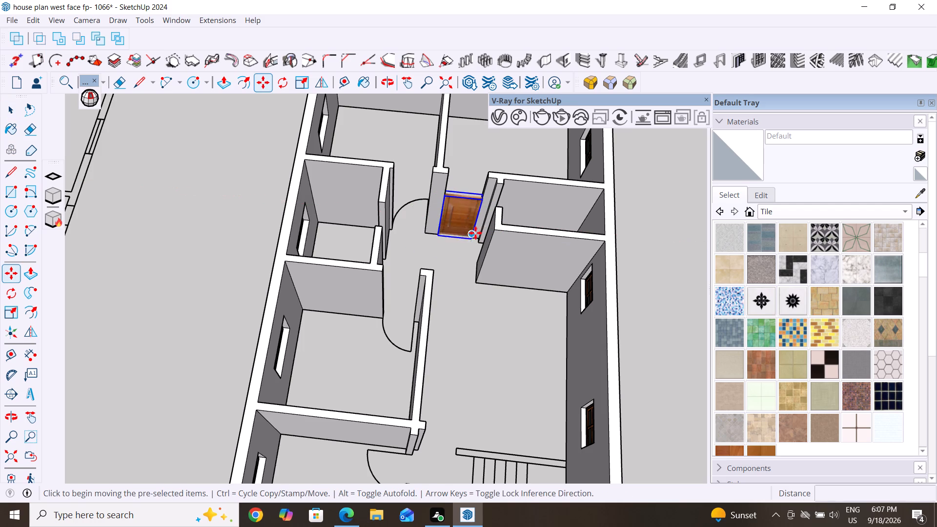
pyautogui.click(471, 233)
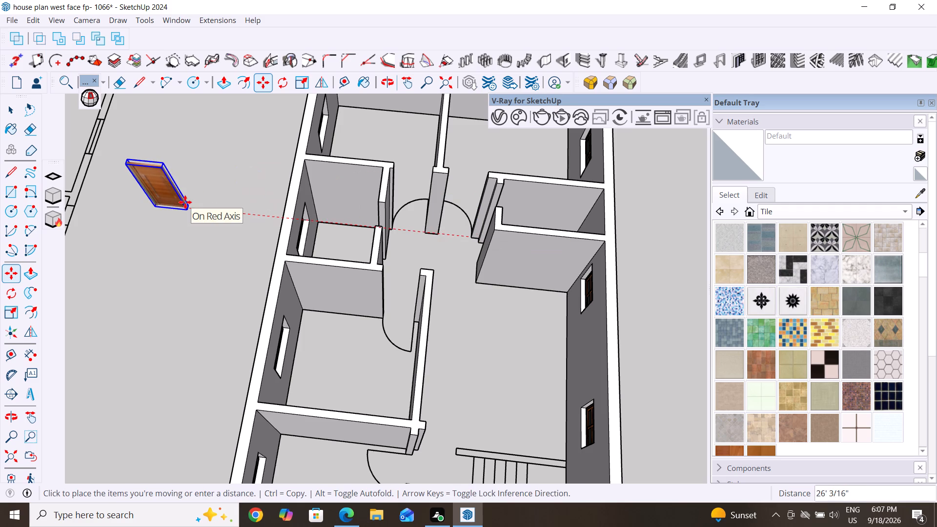
pyautogui.click(185, 202)
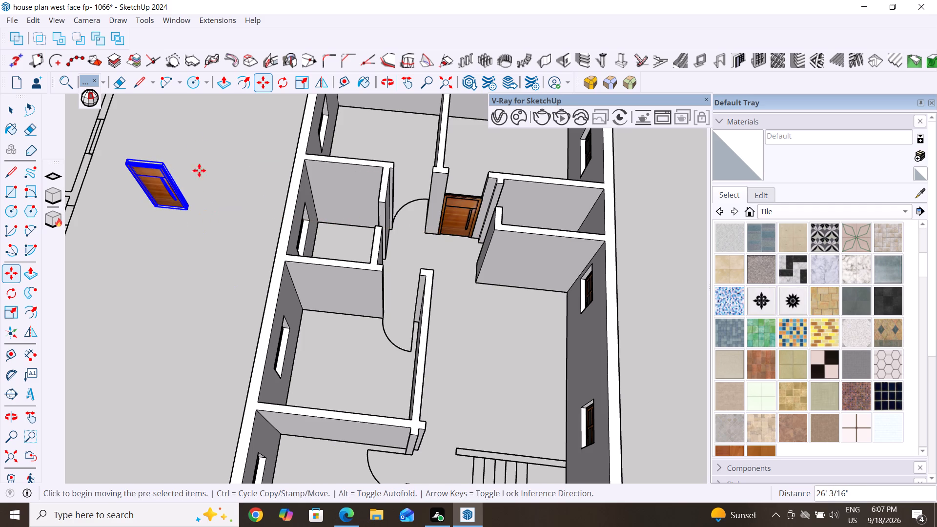
pyautogui.press('Escape')
pyautogui.press('Escape')
pyautogui.press('Escape')
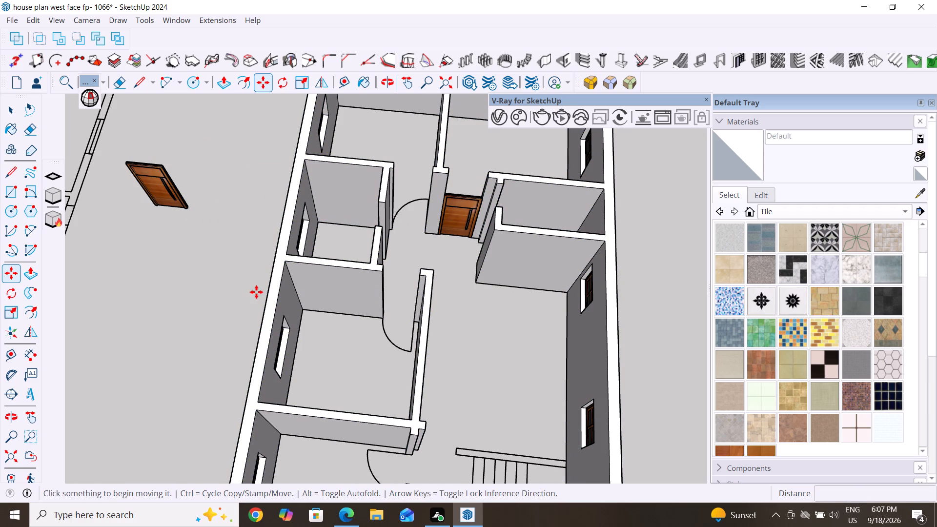
# Rotate the loose door standing between the house and the floor plan about 183.7° around its bottom corner.
pyautogui.moveTo(224, 274); pyautogui.dragTo(360, 162, button='middle')
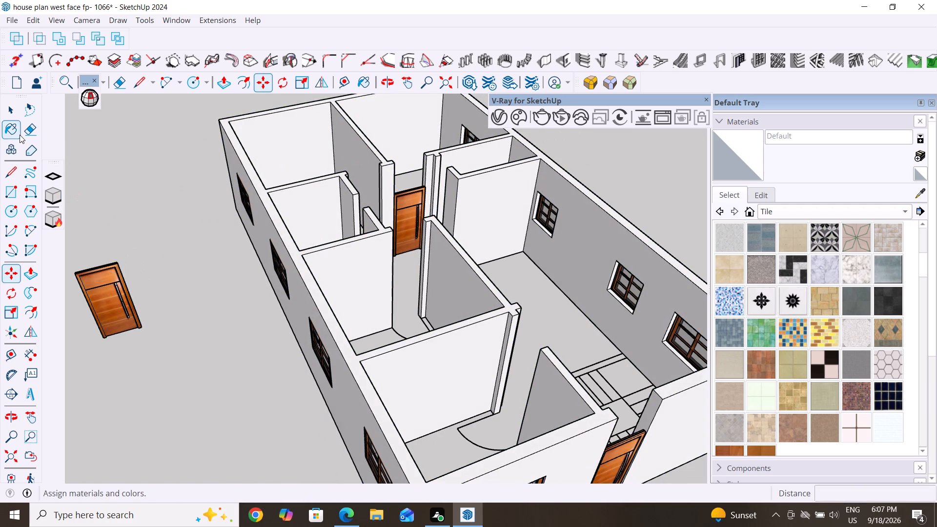
pyautogui.click(15, 117)
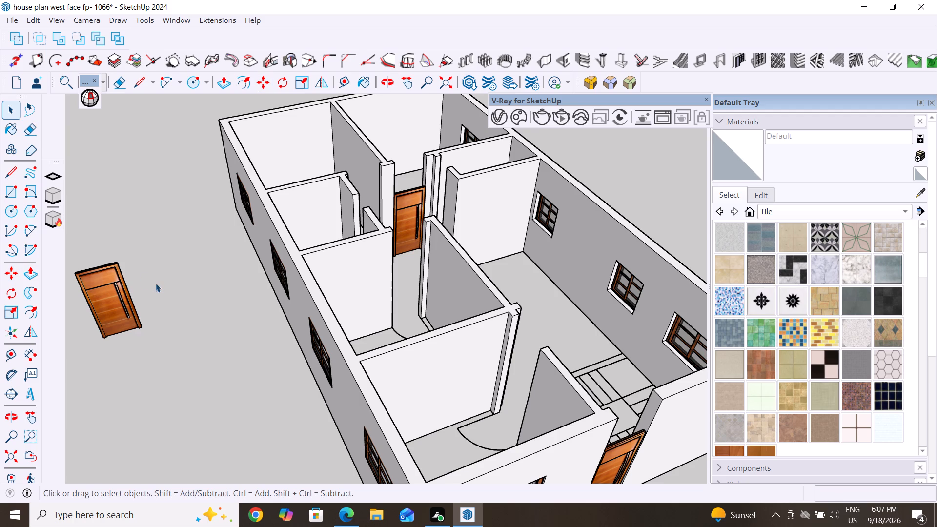
pyautogui.moveTo(171, 315); pyautogui.dragTo(0, 392, button='middle')
pyautogui.scroll(-5, 221, 369)
pyautogui.scroll(-3, 323, 322)
pyautogui.moveTo(341, 348); pyautogui.dragTo(0, 354, button='middle')
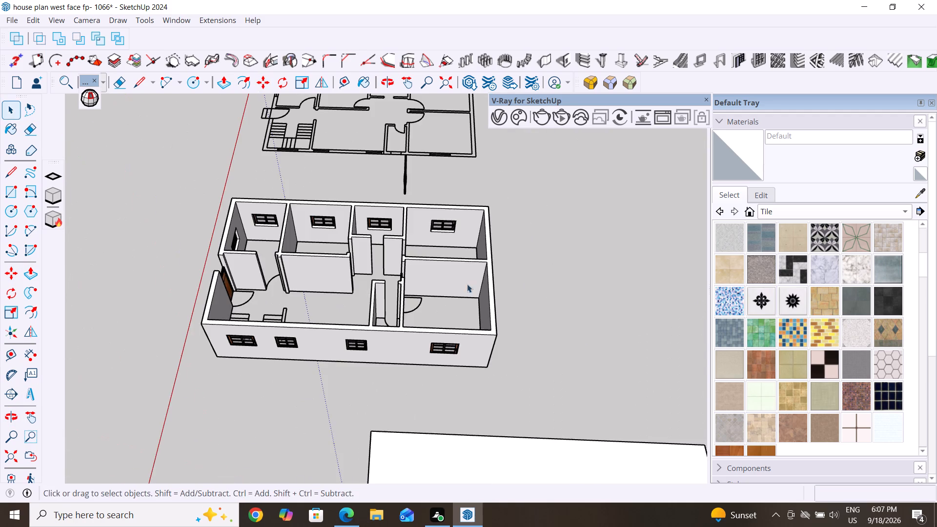
pyautogui.moveTo(489, 278); pyautogui.dragTo(172, 203, button='middle')
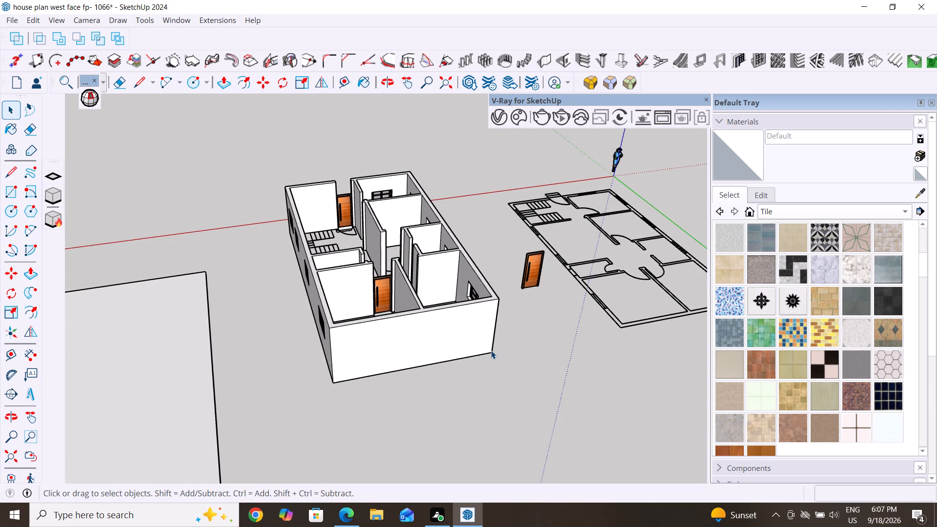
pyautogui.press('Escape')
pyautogui.press('Escape')
pyautogui.moveTo(492, 367); pyautogui.dragTo(505, 401, button='middle')
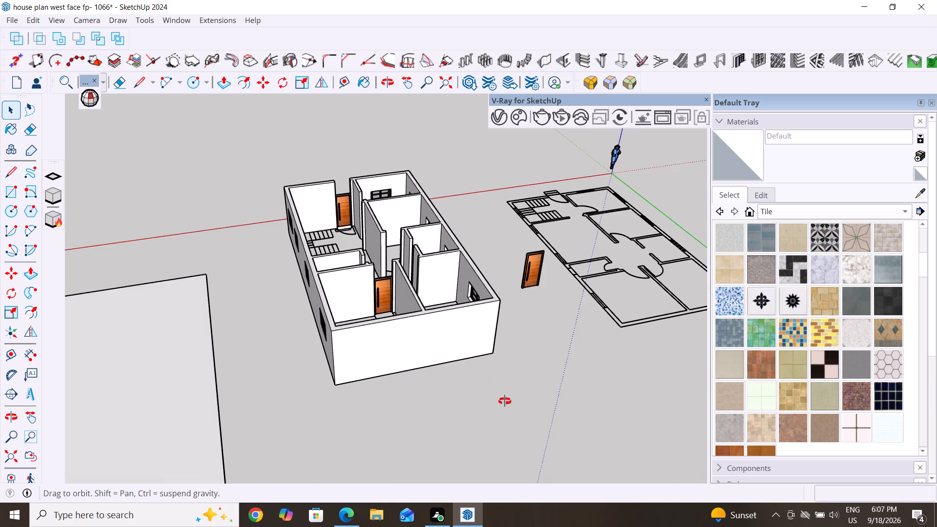
pyautogui.moveTo(505, 401); pyautogui.dragTo(291, 383, button='middle')
pyautogui.scroll(11, 497, 395)
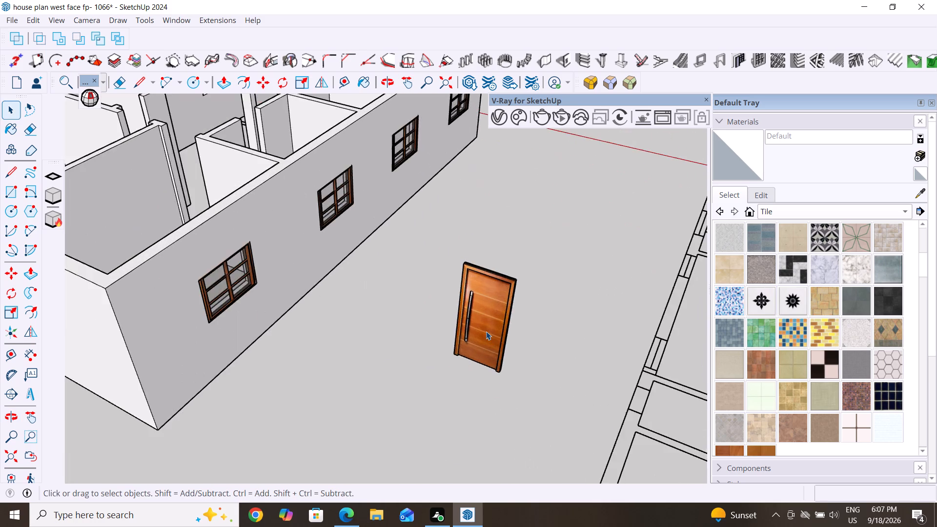
pyautogui.scroll(3, 486, 331)
pyautogui.press('Escape')
pyautogui.press('Escape')
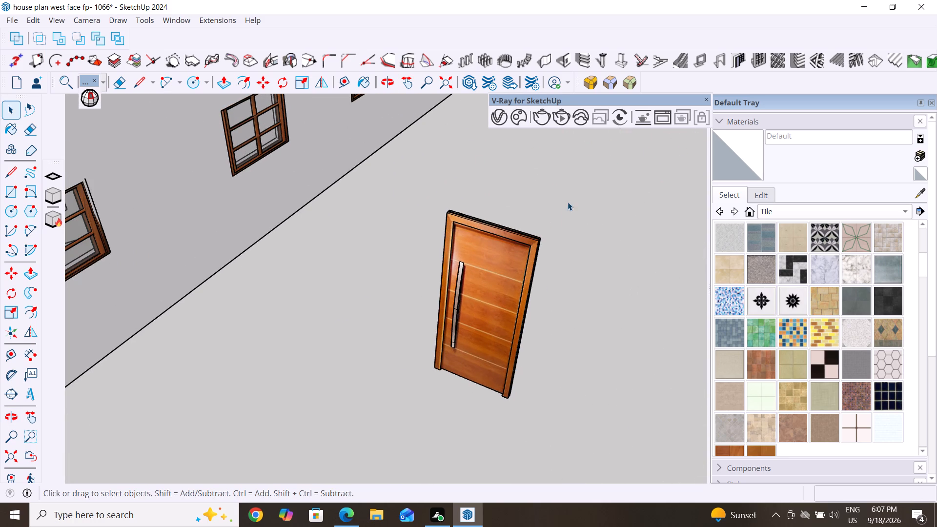
pyautogui.moveTo(568, 202); pyautogui.dragTo(408, 405)
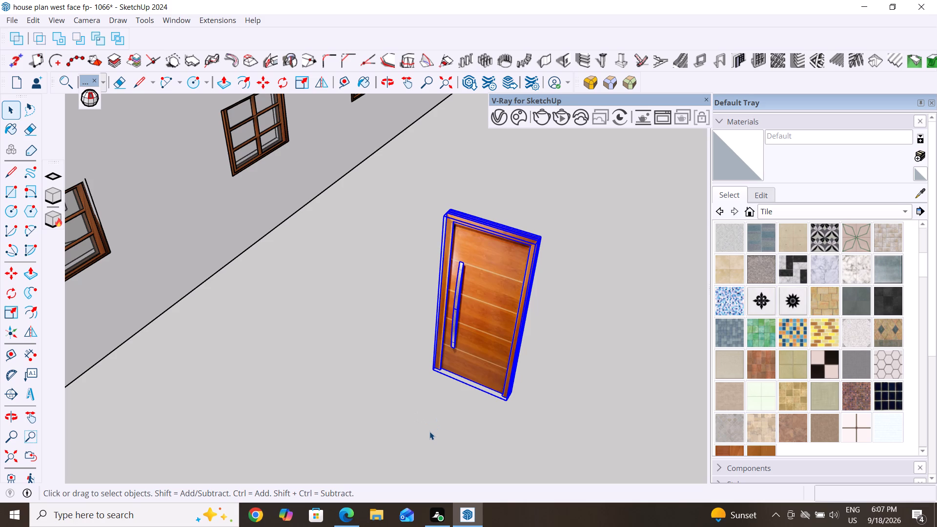
pyautogui.press('Escape')
pyautogui.press('Escape')
pyautogui.moveTo(429, 431); pyautogui.dragTo(523, 456, button='middle')
pyautogui.press('Escape')
pyautogui.press('Escape')
pyautogui.scroll(-9, 432, 407)
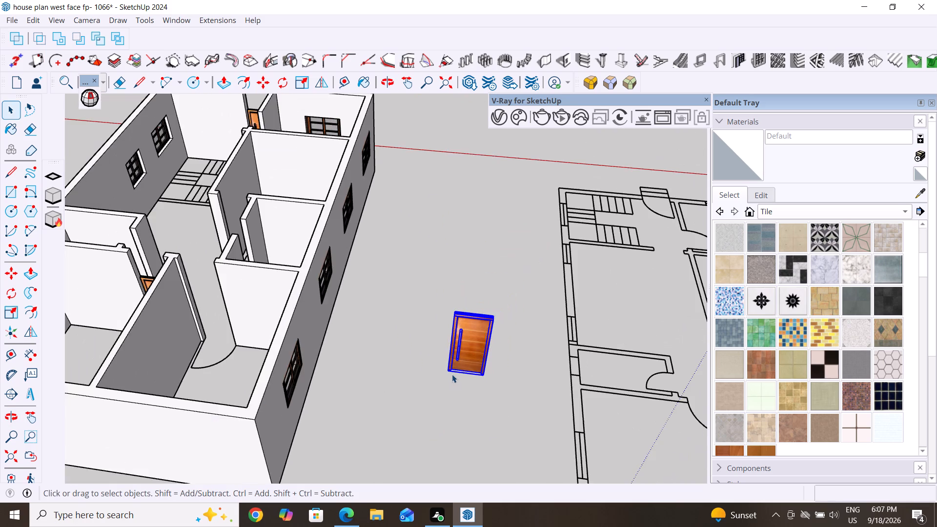
pyautogui.moveTo(446, 395); pyautogui.dragTo(359, 443, button='middle')
pyautogui.press('Escape')
pyautogui.press('Escape')
pyautogui.press('Escape')
pyautogui.press('Escape')
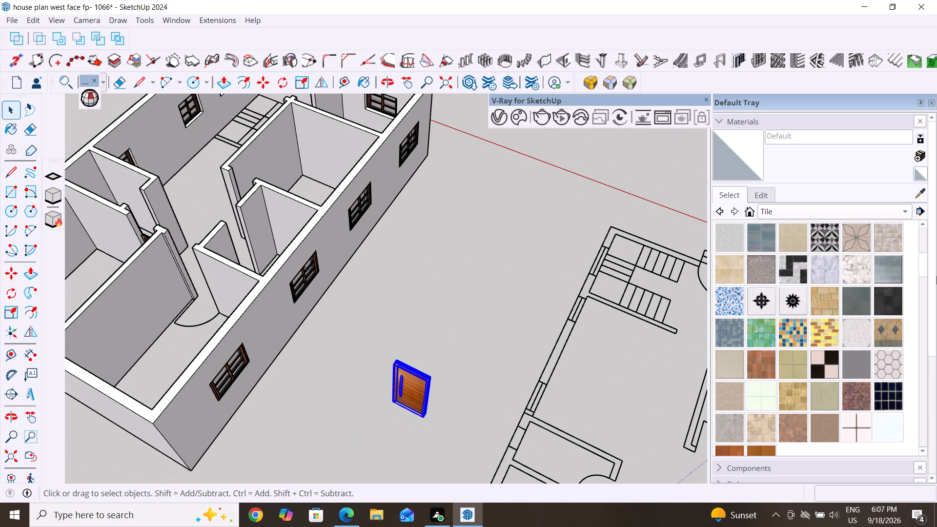
pyautogui.click(14, 290)
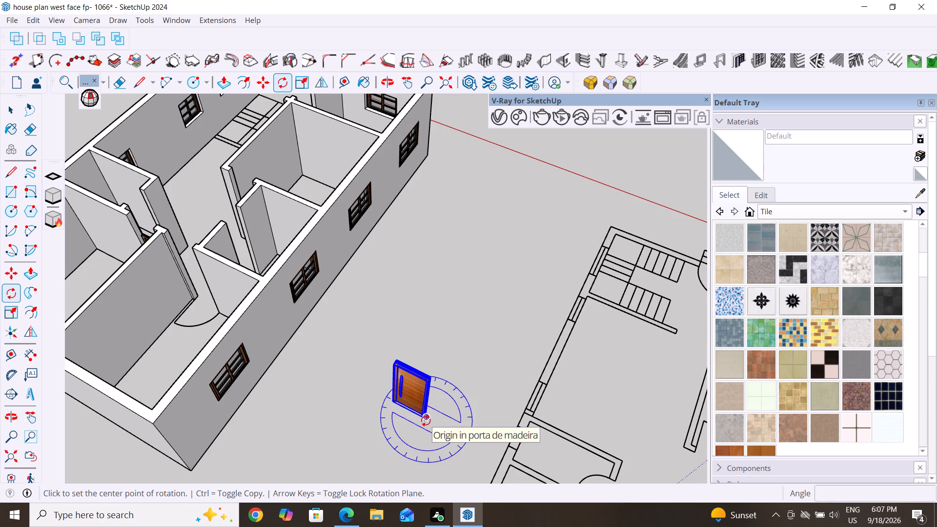
pyautogui.scroll(1, 426, 421)
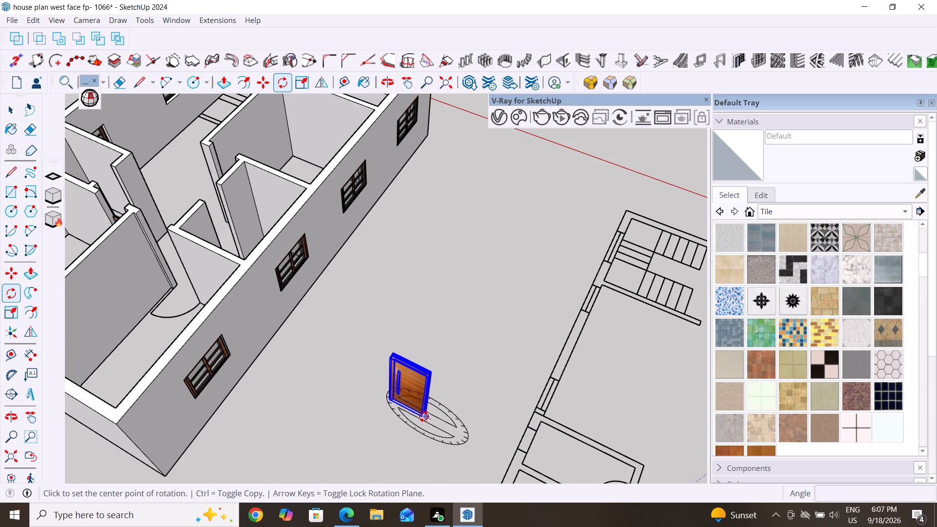
pyautogui.click(421, 421)
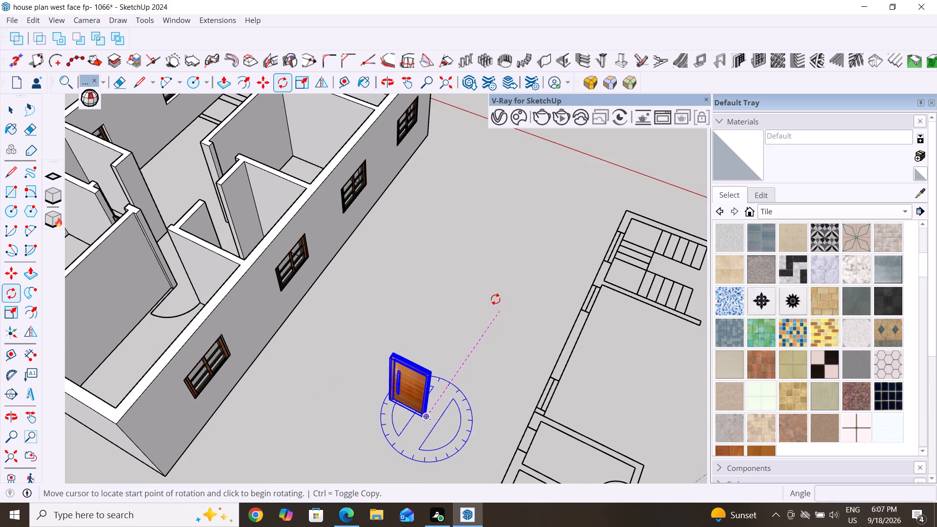
pyautogui.click(488, 288)
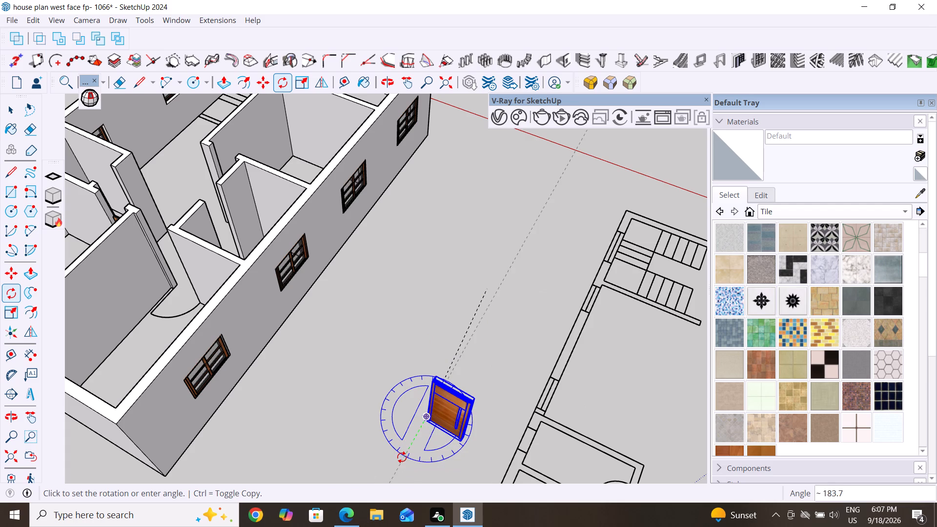
pyautogui.click(402, 457)
pyautogui.click(14, 111)
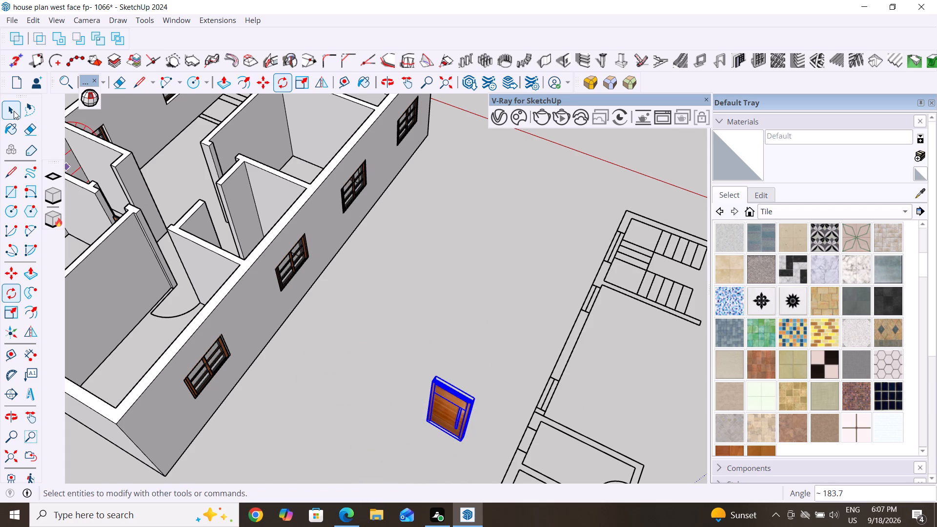
# Examine the rotated door, the front entrance and the interior openings along the hall from several angles.
pyautogui.scroll(-8, 326, 334)
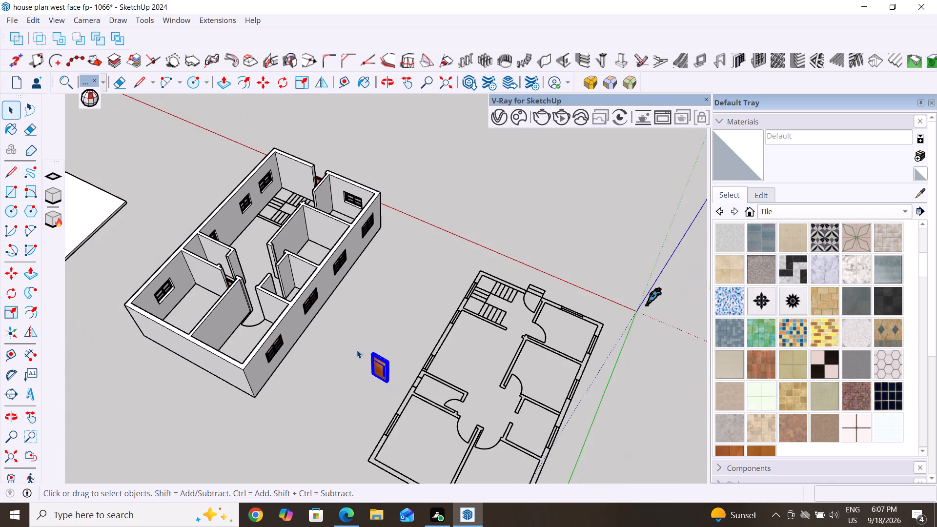
pyautogui.moveTo(359, 373); pyautogui.dragTo(40, 326, button='middle')
pyautogui.moveTo(229, 371); pyautogui.dragTo(50, 320, button='middle')
pyautogui.scroll(2, 213, 239)
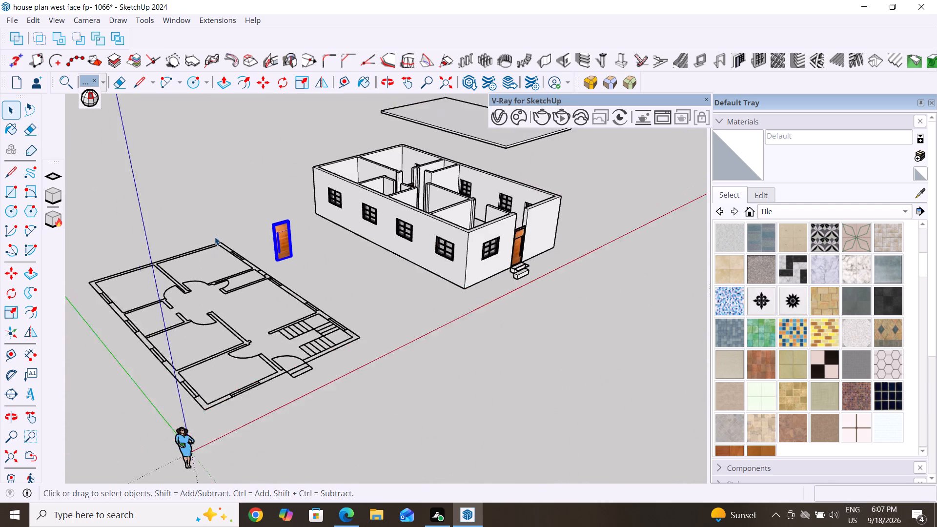
pyautogui.scroll(1, 215, 237)
pyautogui.press('Escape')
pyautogui.press('Escape')
pyautogui.doubleClick(347, 272)
pyautogui.moveTo(428, 364); pyautogui.dragTo(345, 364, button='middle')
pyautogui.scroll(-6, 255, 383)
pyautogui.scroll(8, 544, 264)
pyautogui.moveTo(450, 310); pyautogui.dragTo(429, 337, button='middle')
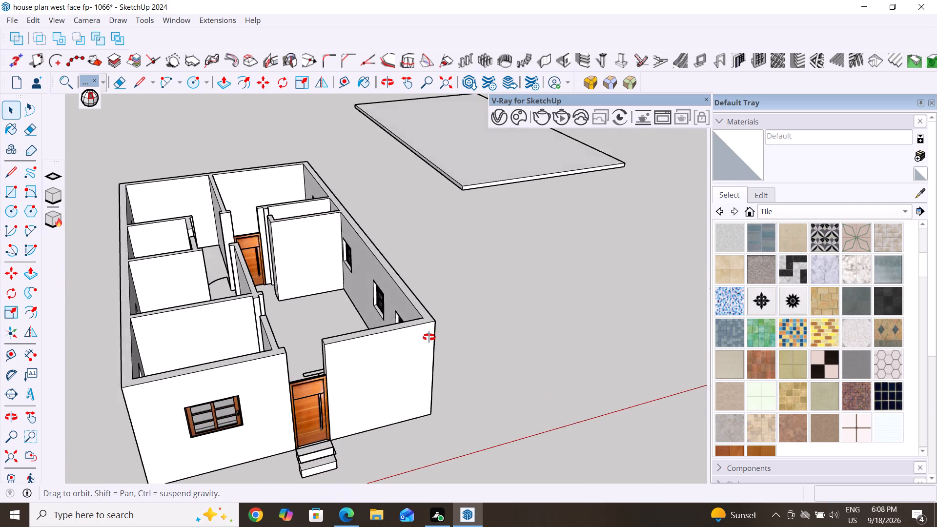
pyautogui.moveTo(429, 337); pyautogui.dragTo(473, 343, button='middle')
pyautogui.scroll(-5, 548, 269)
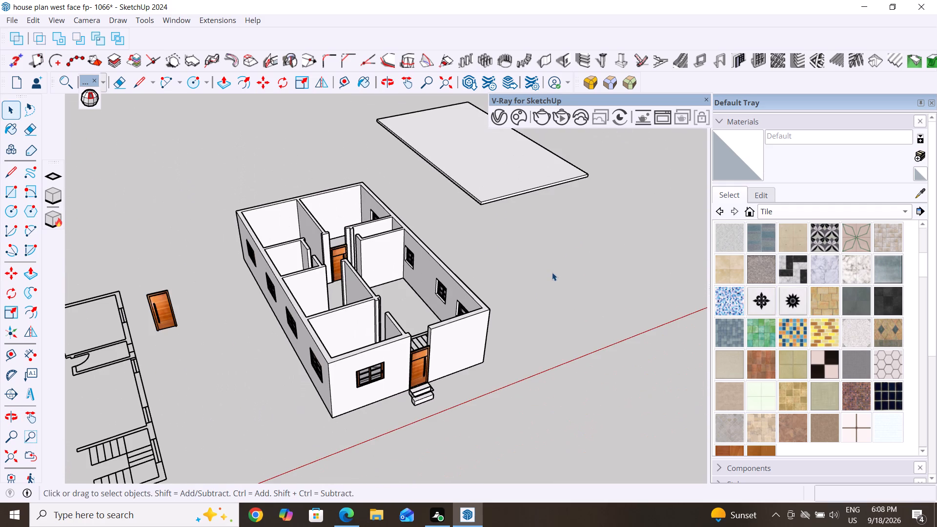
pyautogui.scroll(-4, 552, 272)
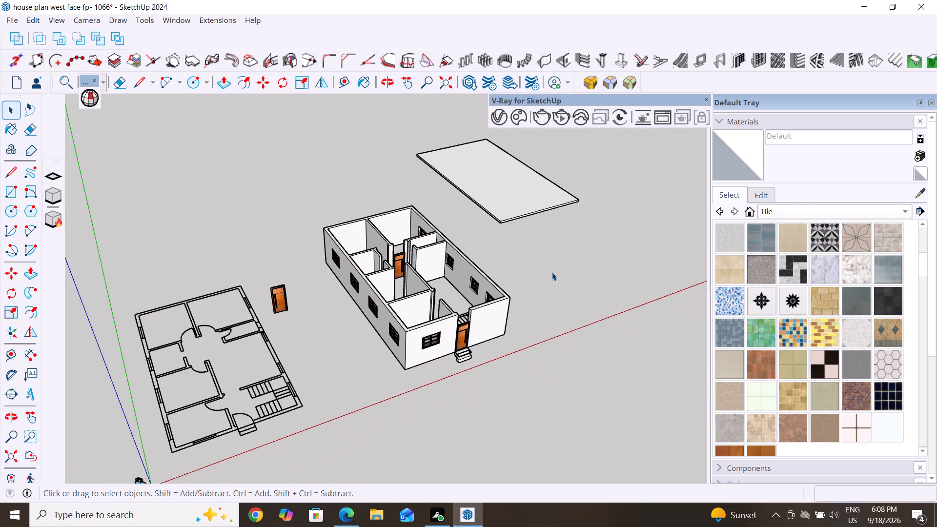
pyautogui.scroll(9, 422, 257)
pyautogui.moveTo(538, 313); pyautogui.dragTo(370, 307, button='middle')
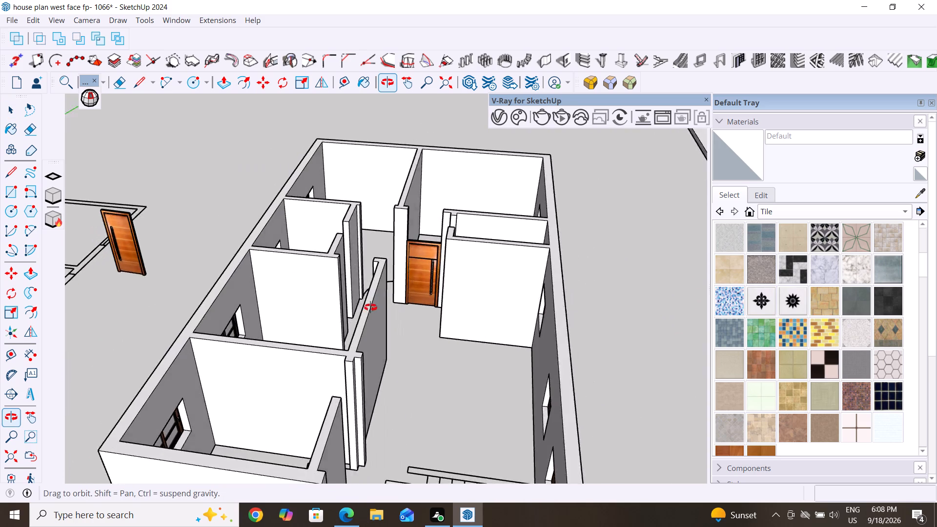
pyautogui.moveTo(370, 307); pyautogui.dragTo(398, 337, button='middle')
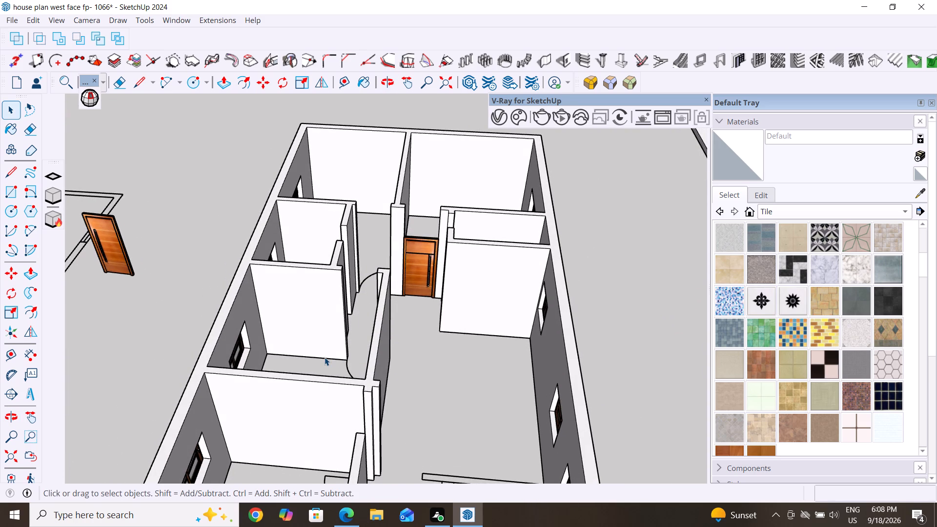
pyautogui.scroll(1, 344, 298)
pyautogui.moveTo(426, 310); pyautogui.dragTo(450, 325, button='middle')
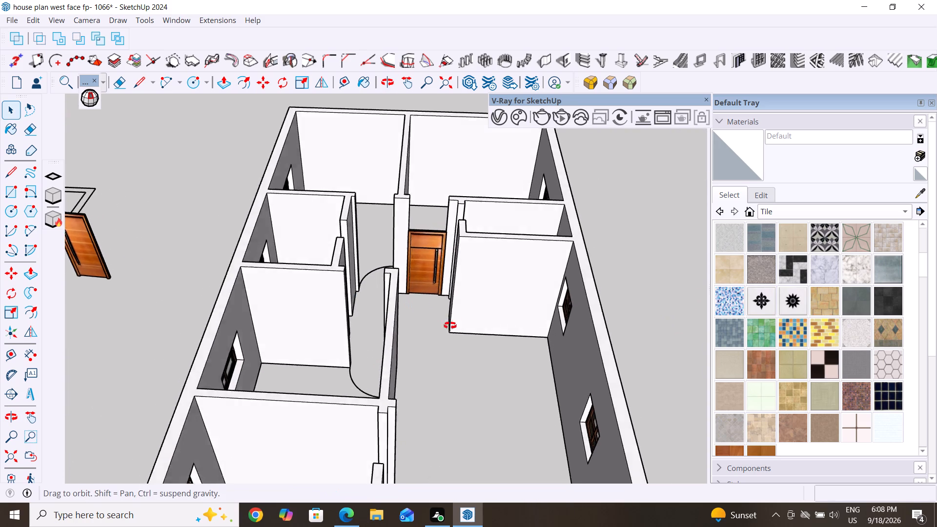
pyautogui.moveTo(450, 325); pyautogui.dragTo(423, 344, button='middle')
pyautogui.scroll(-4, 454, 327)
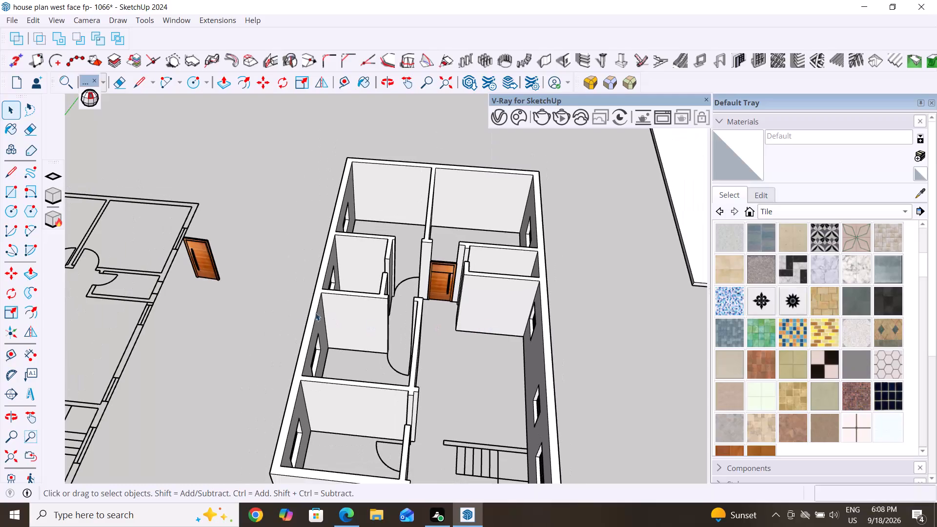
# Move the loose door by its bottom corner about 25' 3" into the opening beside the door at the hall's far end.
pyautogui.moveTo(234, 292); pyautogui.dragTo(306, 217, button='middle')
pyautogui.click(179, 317)
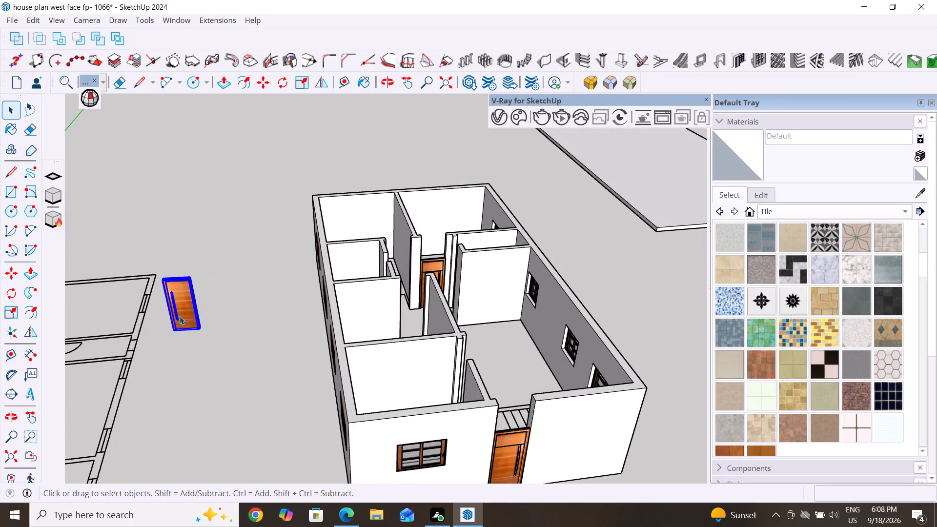
pyautogui.press('m')
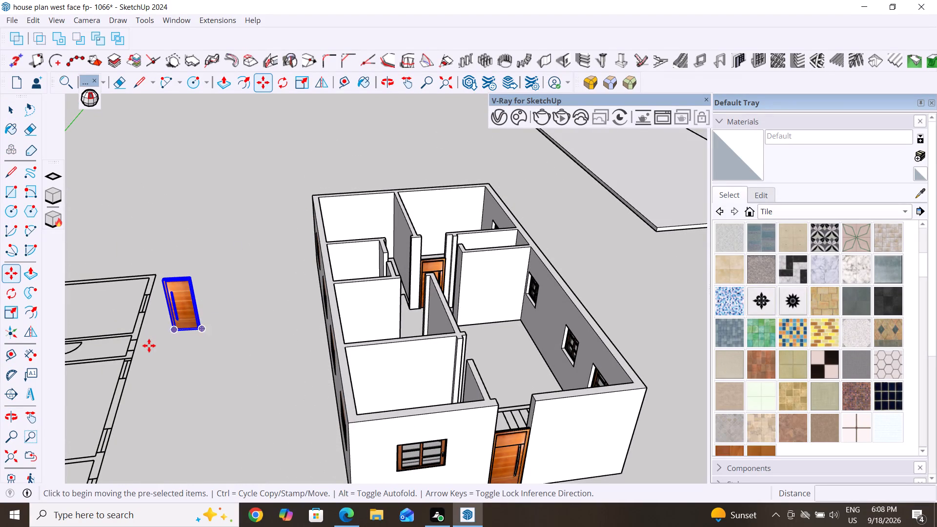
pyautogui.click(177, 335)
pyautogui.scroll(4, 413, 297)
pyautogui.moveTo(434, 324); pyautogui.dragTo(336, 360, button='middle')
pyautogui.scroll(6, 390, 324)
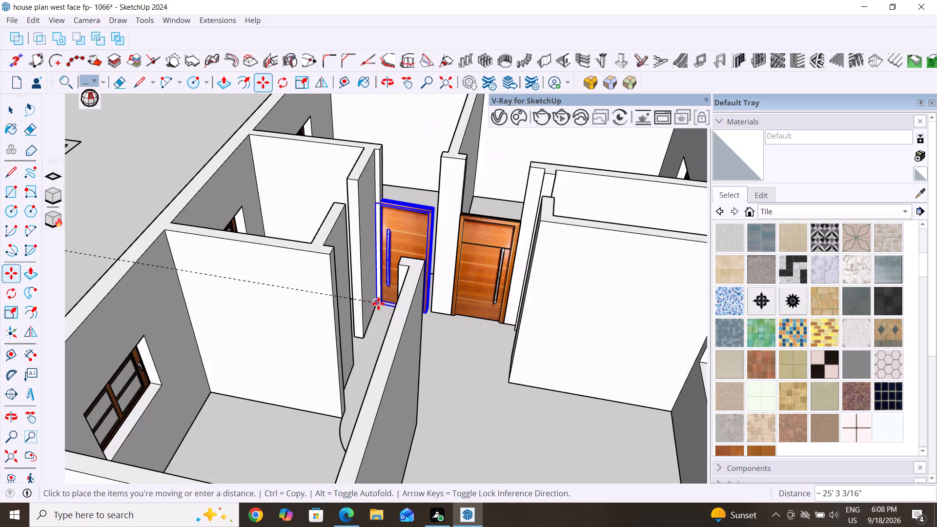
pyautogui.scroll(2, 378, 304)
pyautogui.moveTo(390, 312); pyautogui.dragTo(449, 352, button='middle')
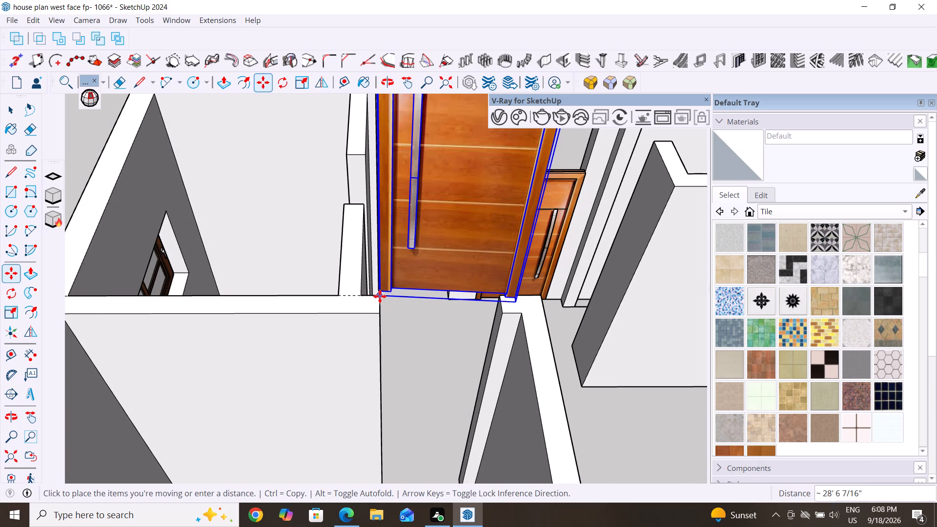
pyautogui.moveTo(383, 304); pyautogui.dragTo(263, 244, button='middle')
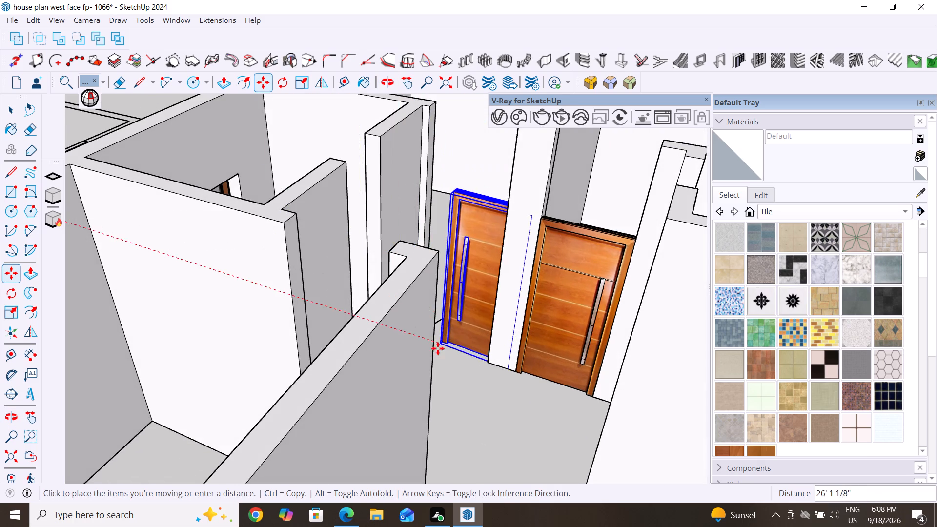
pyautogui.moveTo(436, 352); pyautogui.dragTo(339, 368, button='middle')
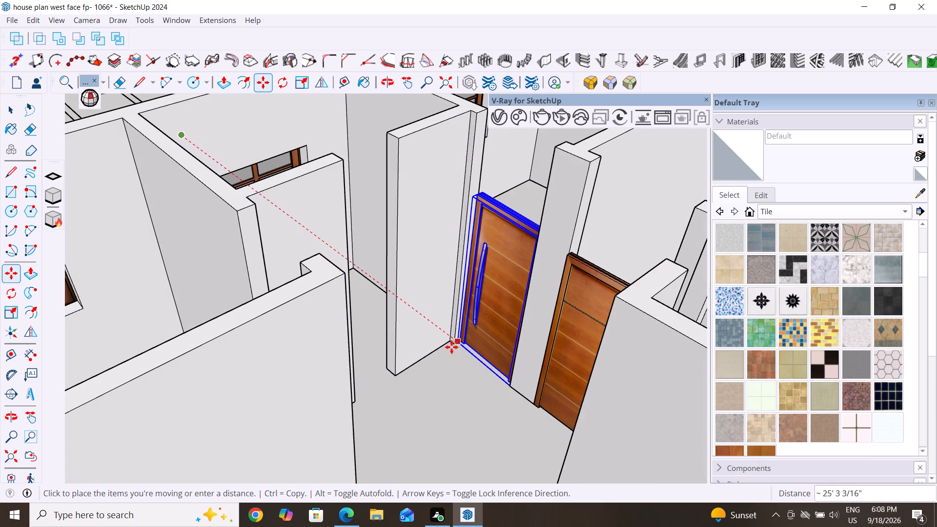
pyautogui.click(454, 346)
pyautogui.scroll(1, 419, 368)
pyautogui.moveTo(422, 371); pyautogui.dragTo(430, 377, button='middle')
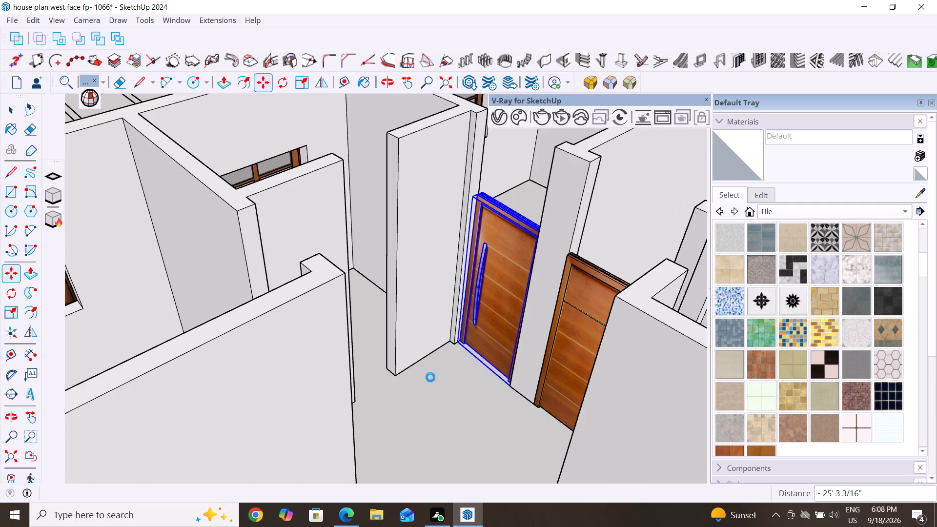
pyautogui.moveTo(430, 377); pyautogui.dragTo(684, 523, button='middle')
pyautogui.scroll(-5, 520, 381)
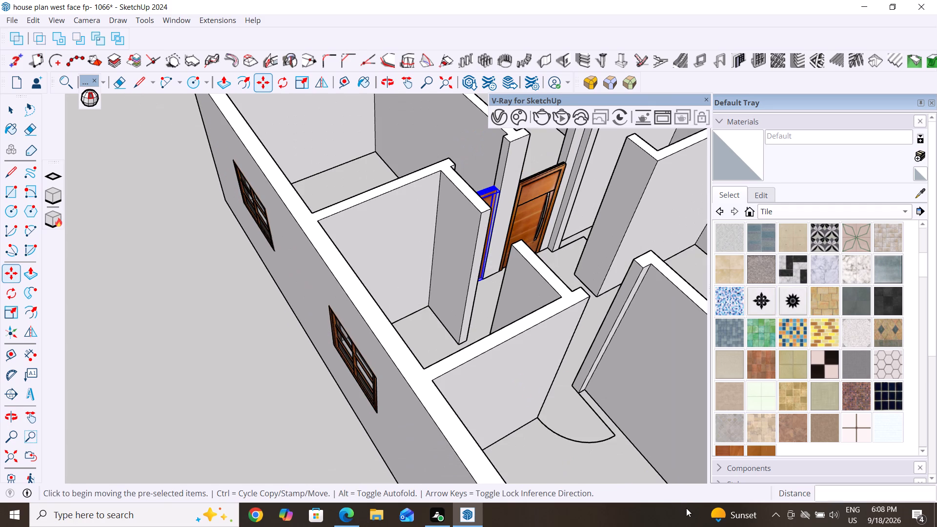
pyautogui.press('Escape')
pyautogui.press('Escape')
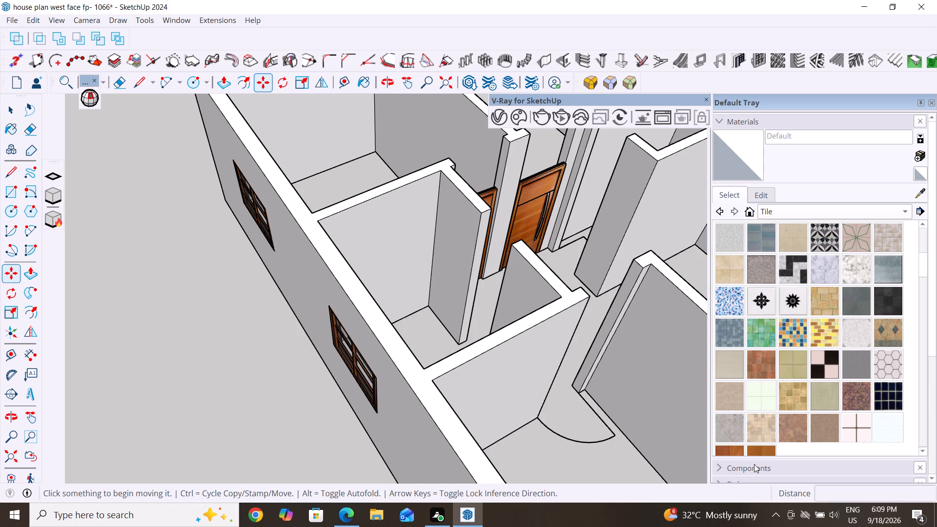
# Inspect the fit of the two adjacent doors at the far end of the hall and the neighbouring wall ends.
pyautogui.press('Escape')
pyautogui.press('Escape')
pyautogui.moveTo(506, 355); pyautogui.dragTo(282, 350, button='middle')
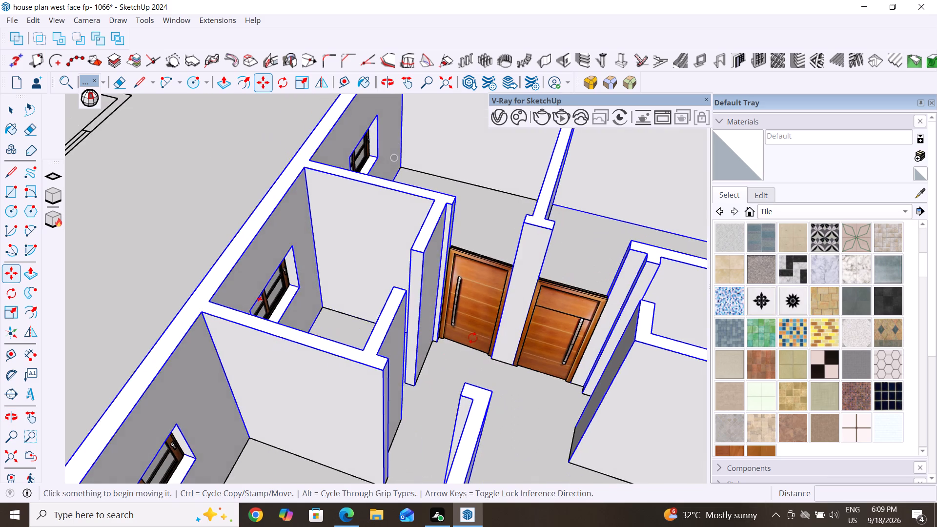
pyautogui.scroll(4, 478, 332)
pyautogui.moveTo(445, 397); pyautogui.dragTo(449, 340, button='middle')
pyautogui.scroll(5, 462, 300)
pyautogui.moveTo(489, 324); pyautogui.dragTo(402, 325, button='middle')
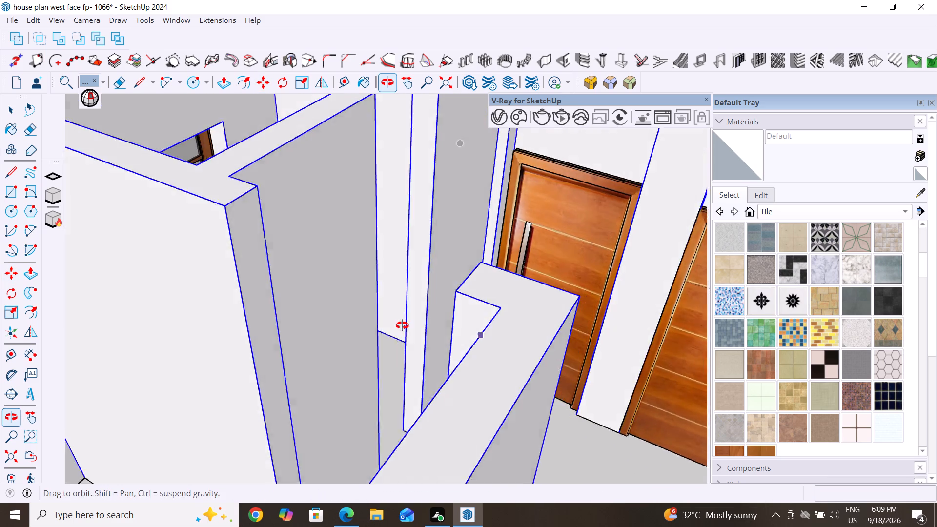
pyautogui.moveTo(402, 325); pyautogui.dragTo(463, 405, button='middle')
pyautogui.scroll(-4, 572, 346)
pyautogui.moveTo(579, 349); pyautogui.dragTo(548, 243, button='middle')
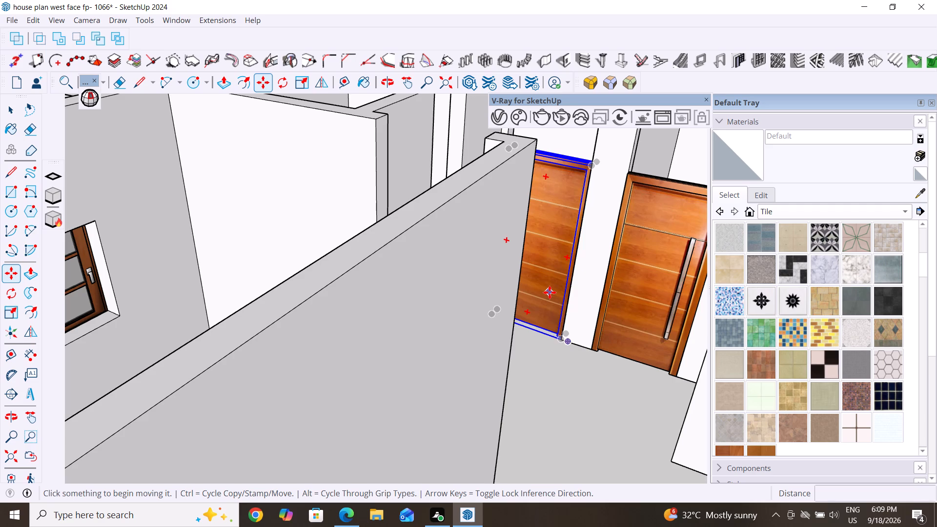
pyautogui.scroll(-1, 550, 292)
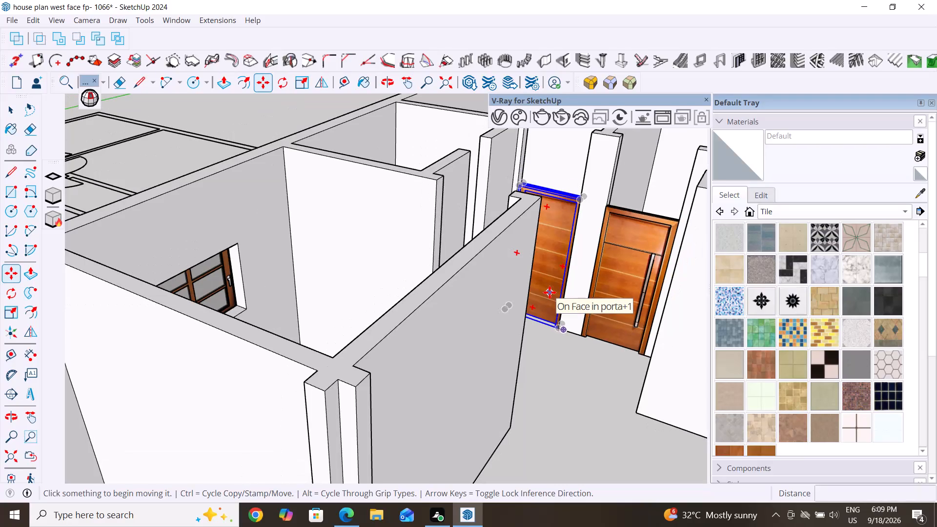